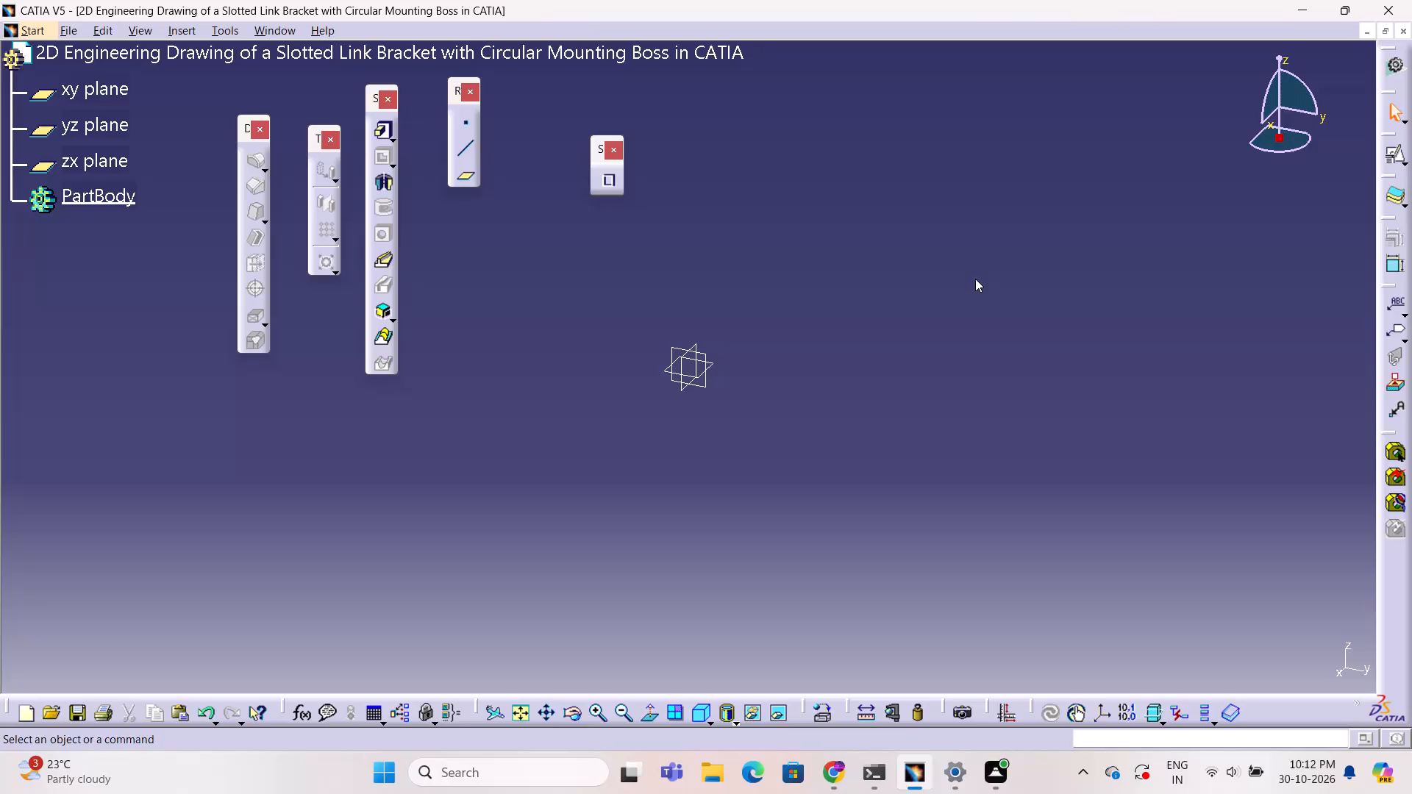
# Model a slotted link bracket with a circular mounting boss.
# Create a positioned sketch on the xy plane with the H direction reversed and the axes swapped.
pyautogui.click(716, 364)
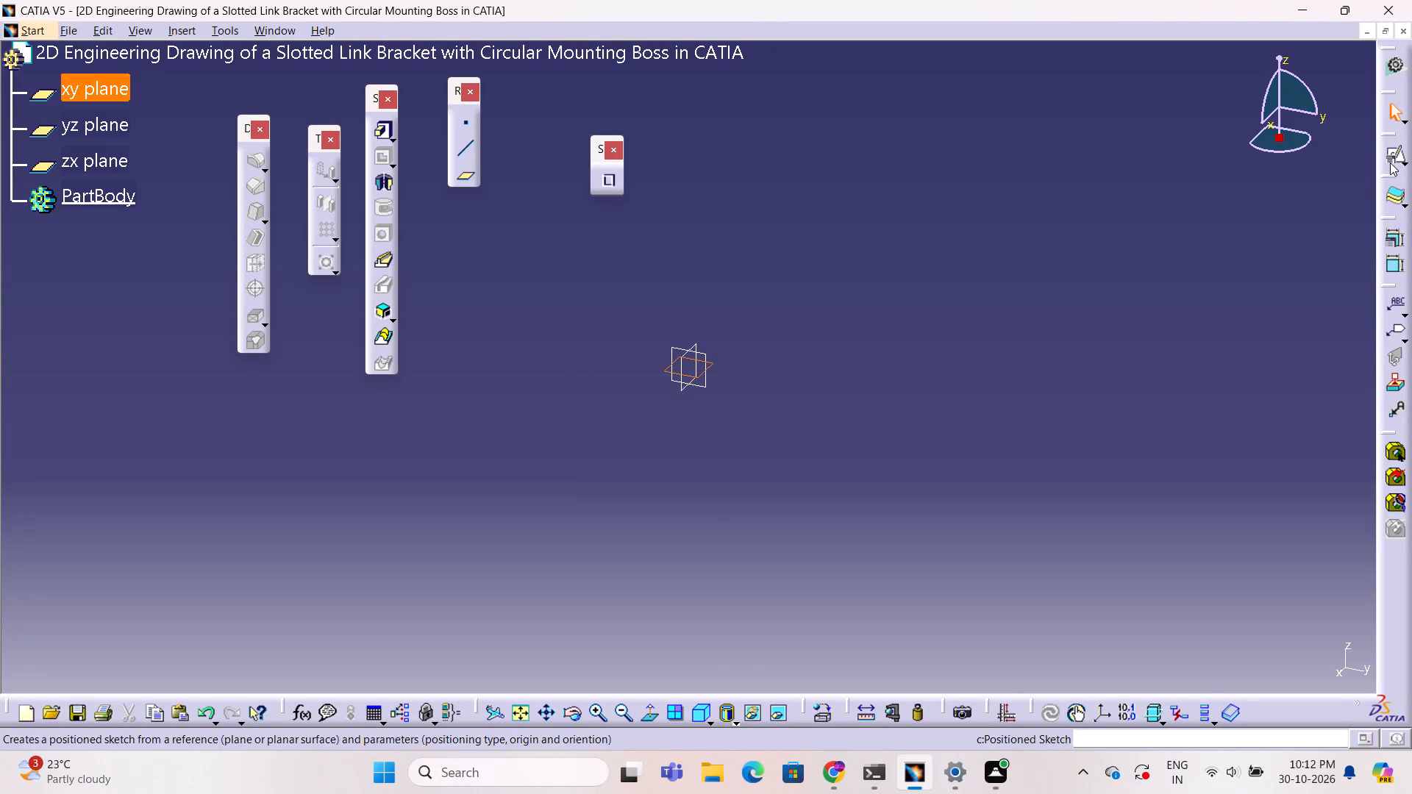
pyautogui.click(1390, 160)
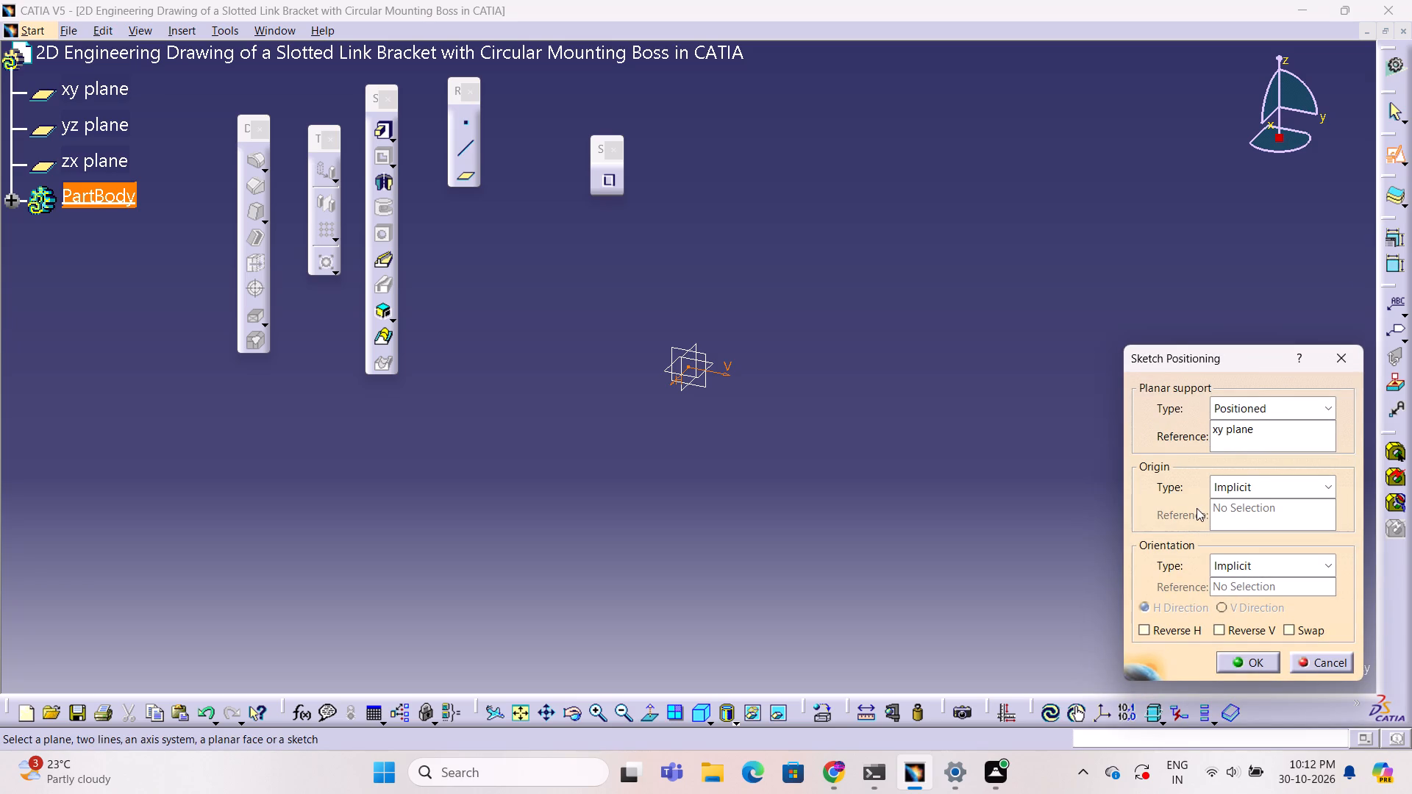
pyautogui.click(1219, 630)
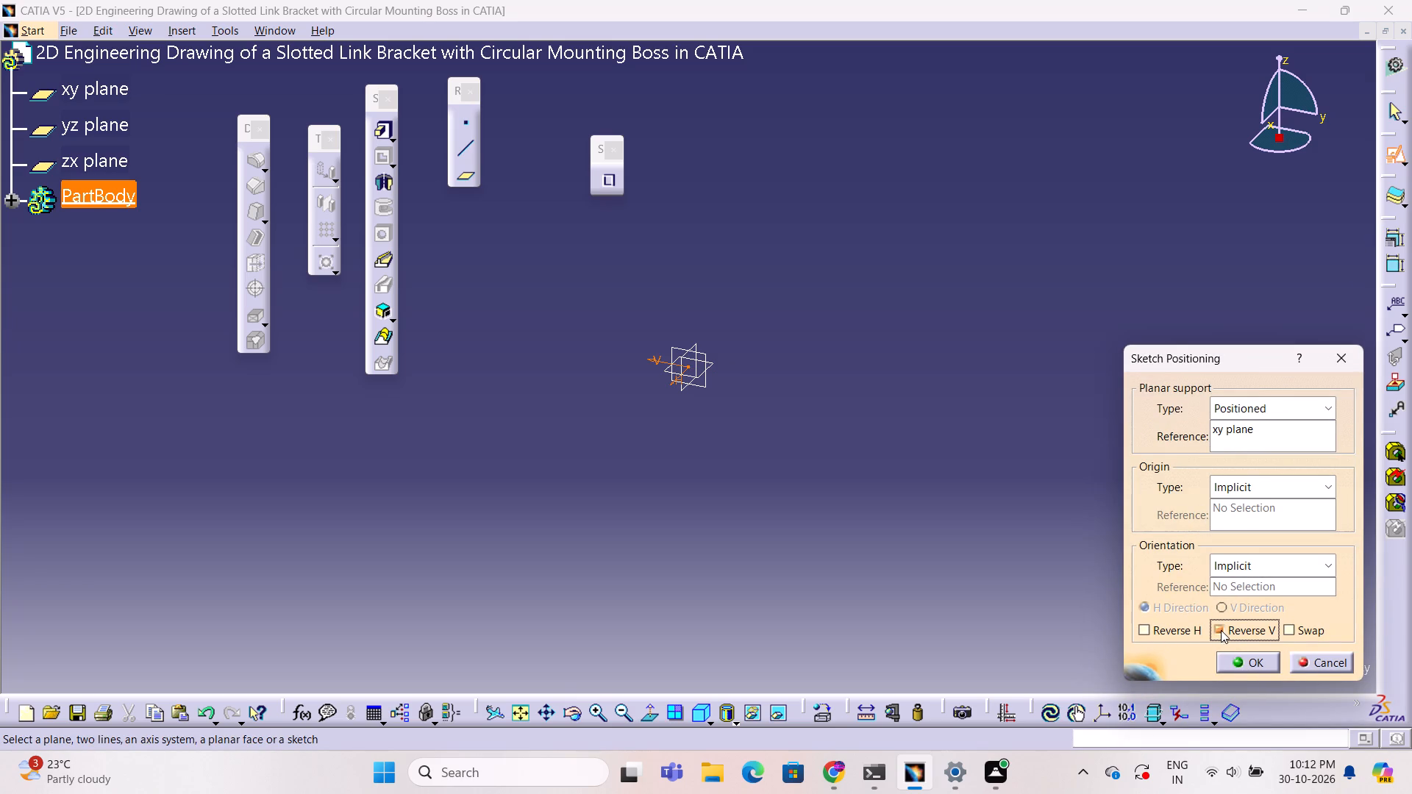
pyautogui.click(1289, 632)
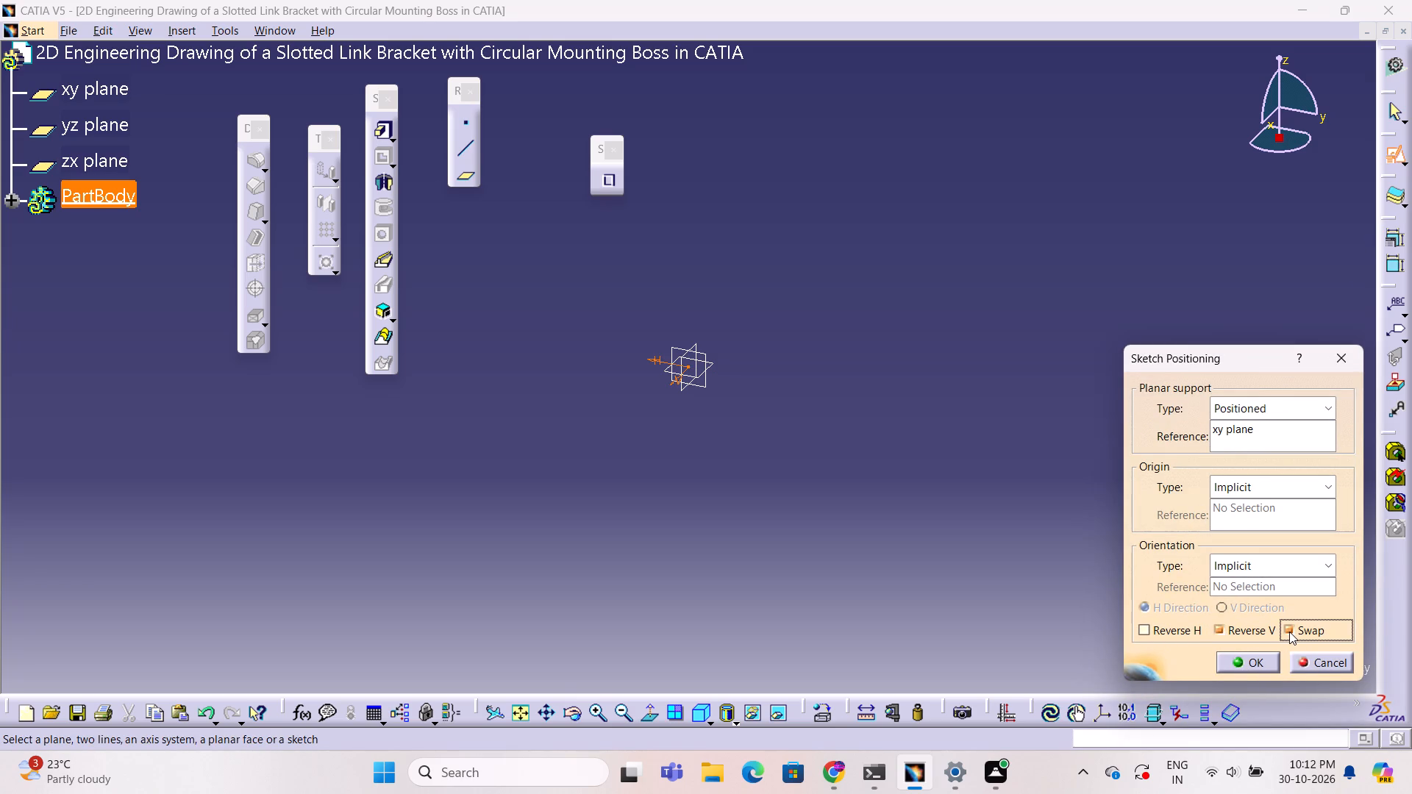
pyautogui.click(1288, 629)
pyautogui.click(1145, 631)
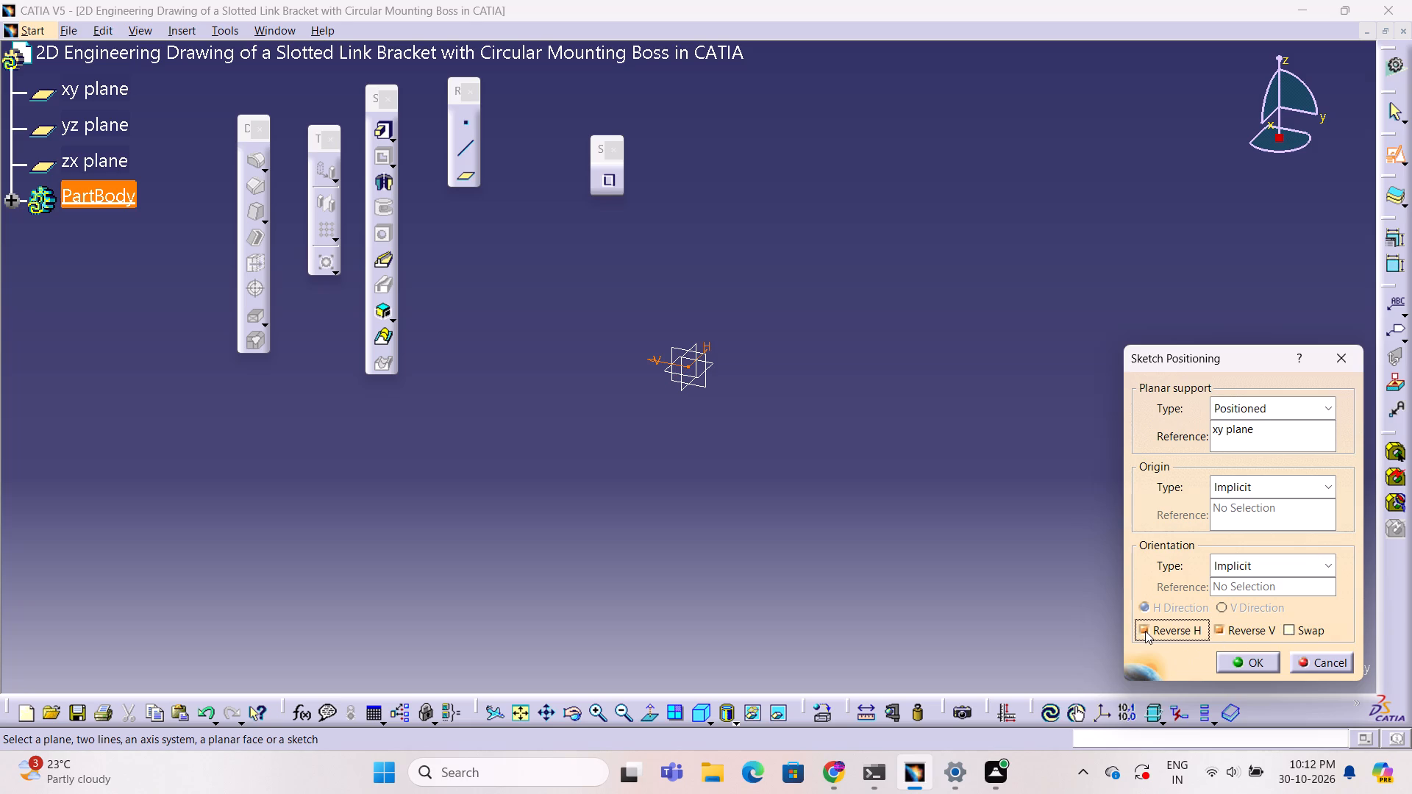
pyautogui.click(1145, 631)
pyautogui.click(1145, 631)
pyautogui.click(1228, 631)
pyautogui.click(1283, 628)
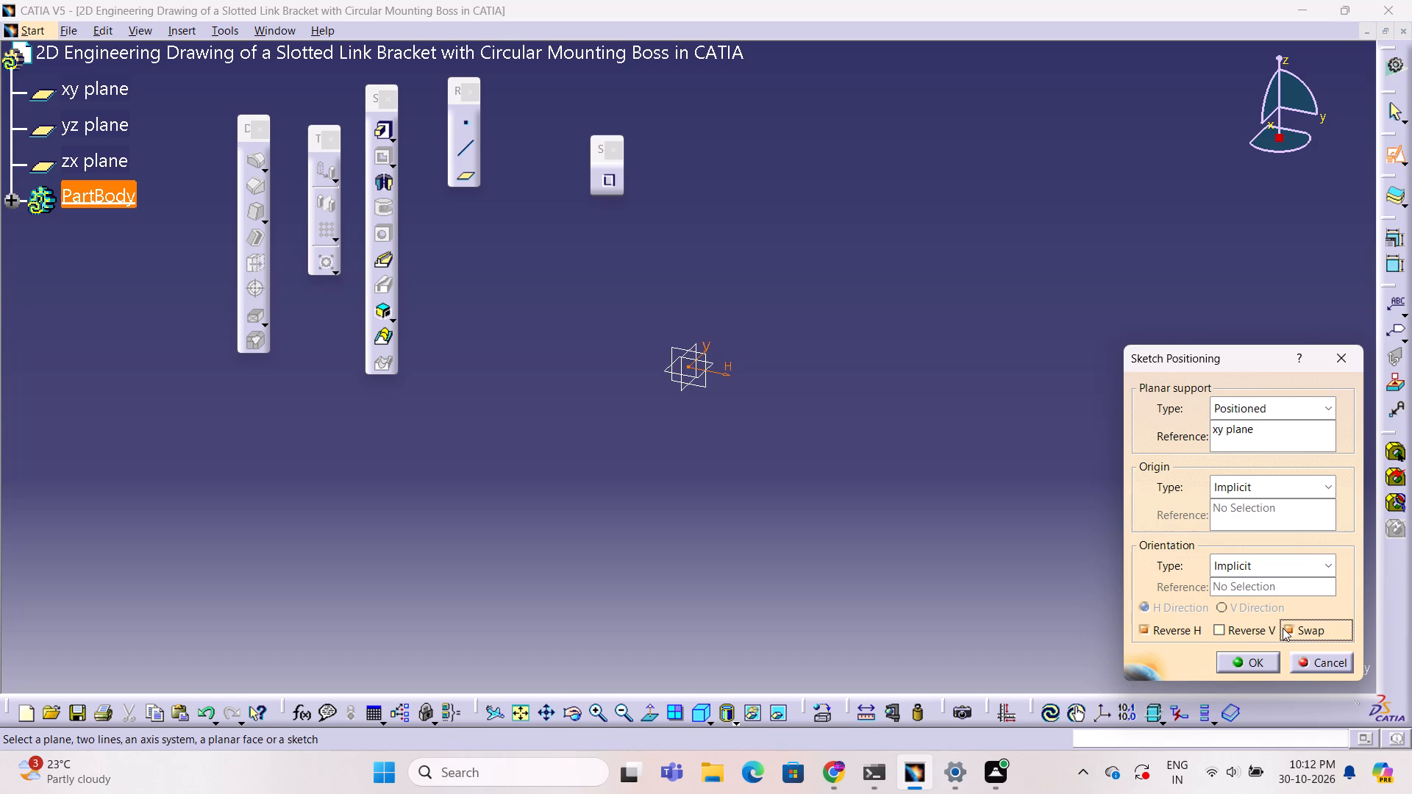
pyautogui.click(1253, 665)
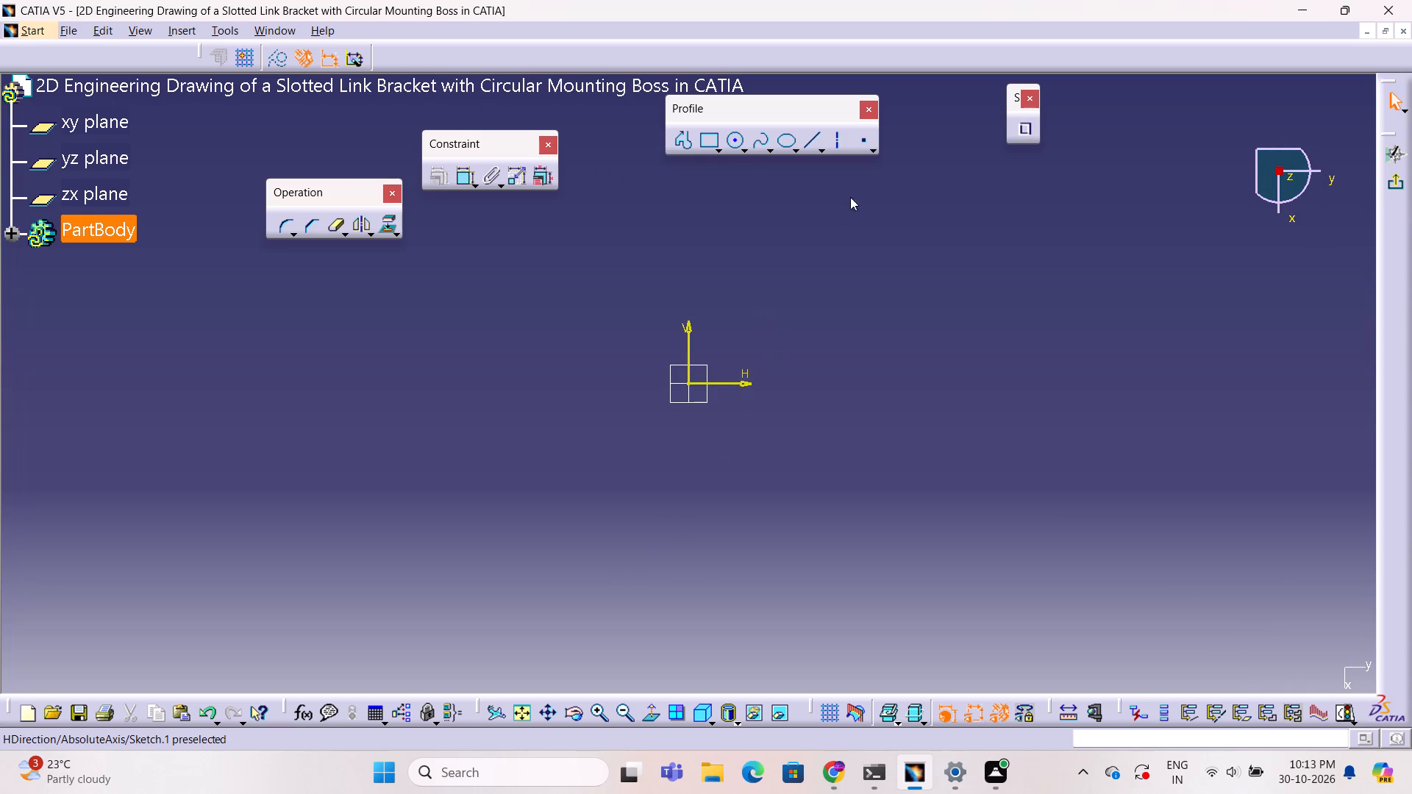
# Sketch two concentric circles centred on the sketch origin, with radii of about 36 mm and 22 mm.
pyautogui.click(736, 141)
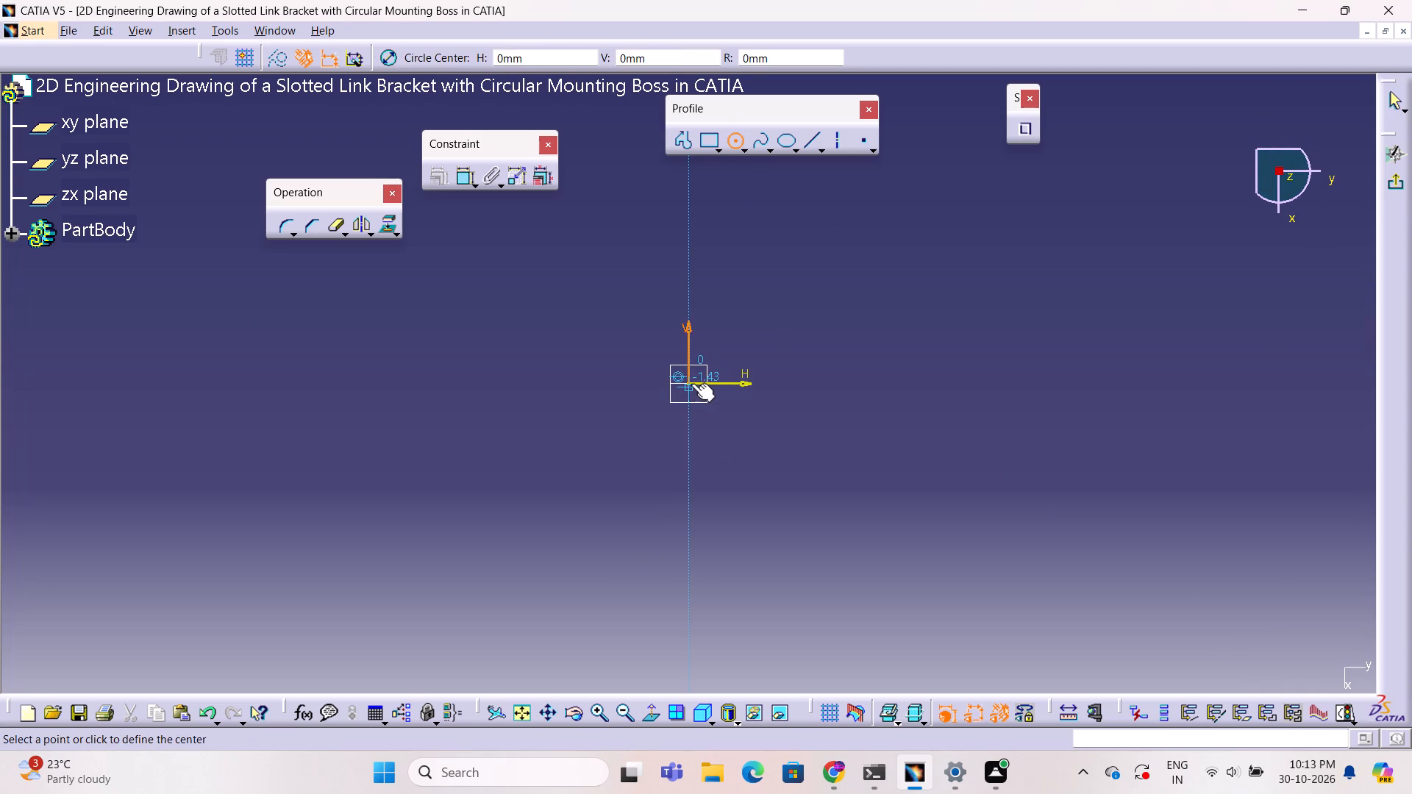
pyautogui.click(691, 383)
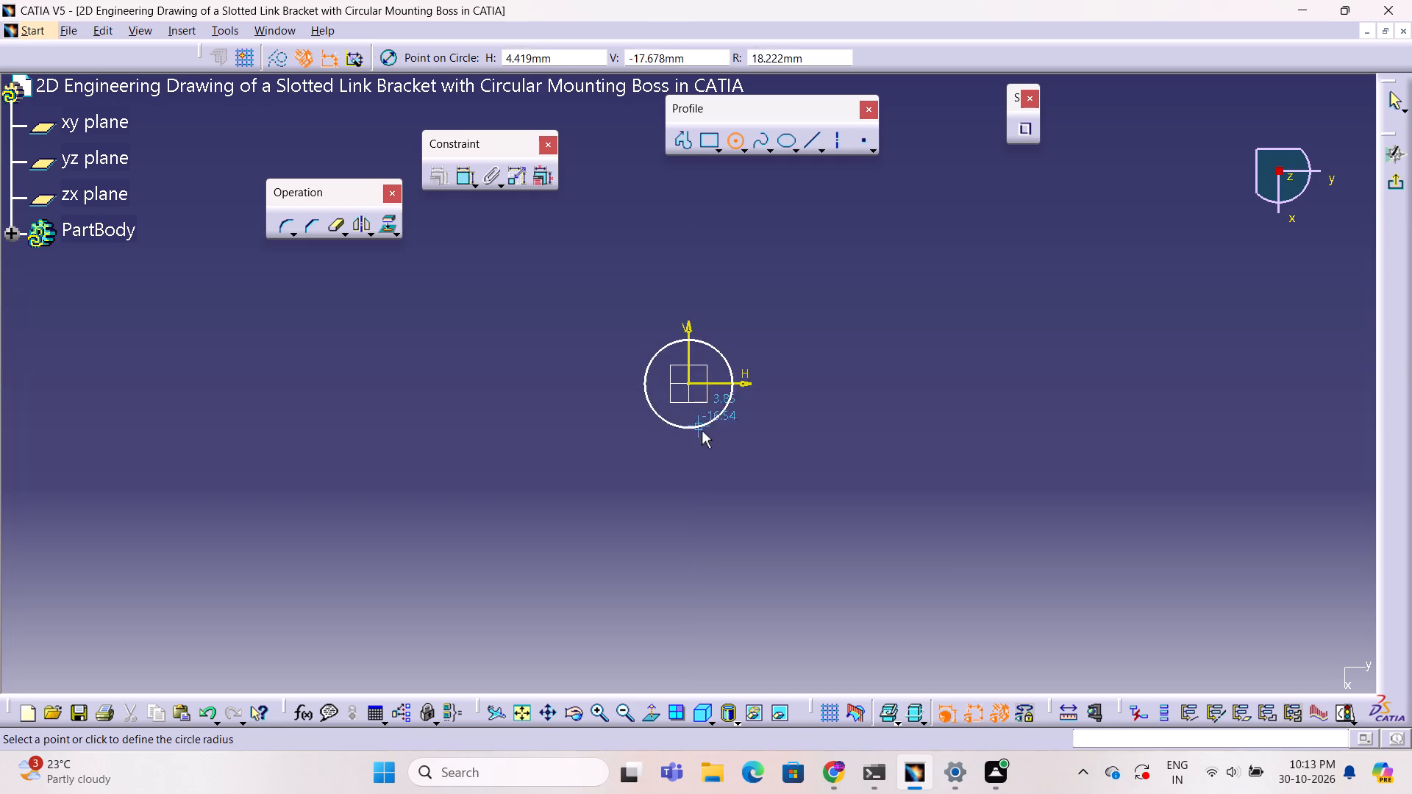
pyautogui.click(721, 473)
pyautogui.click(880, 501)
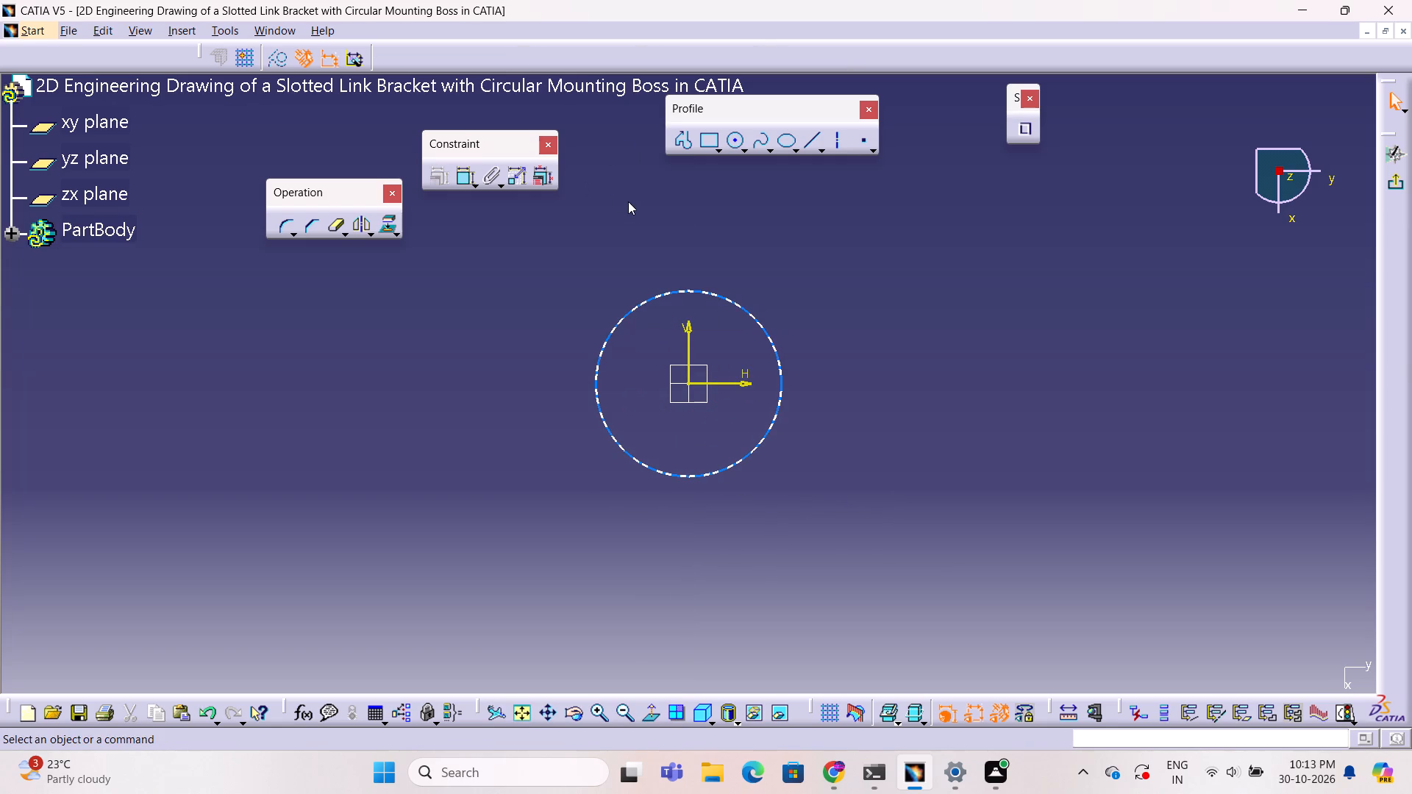
pyautogui.click(737, 140)
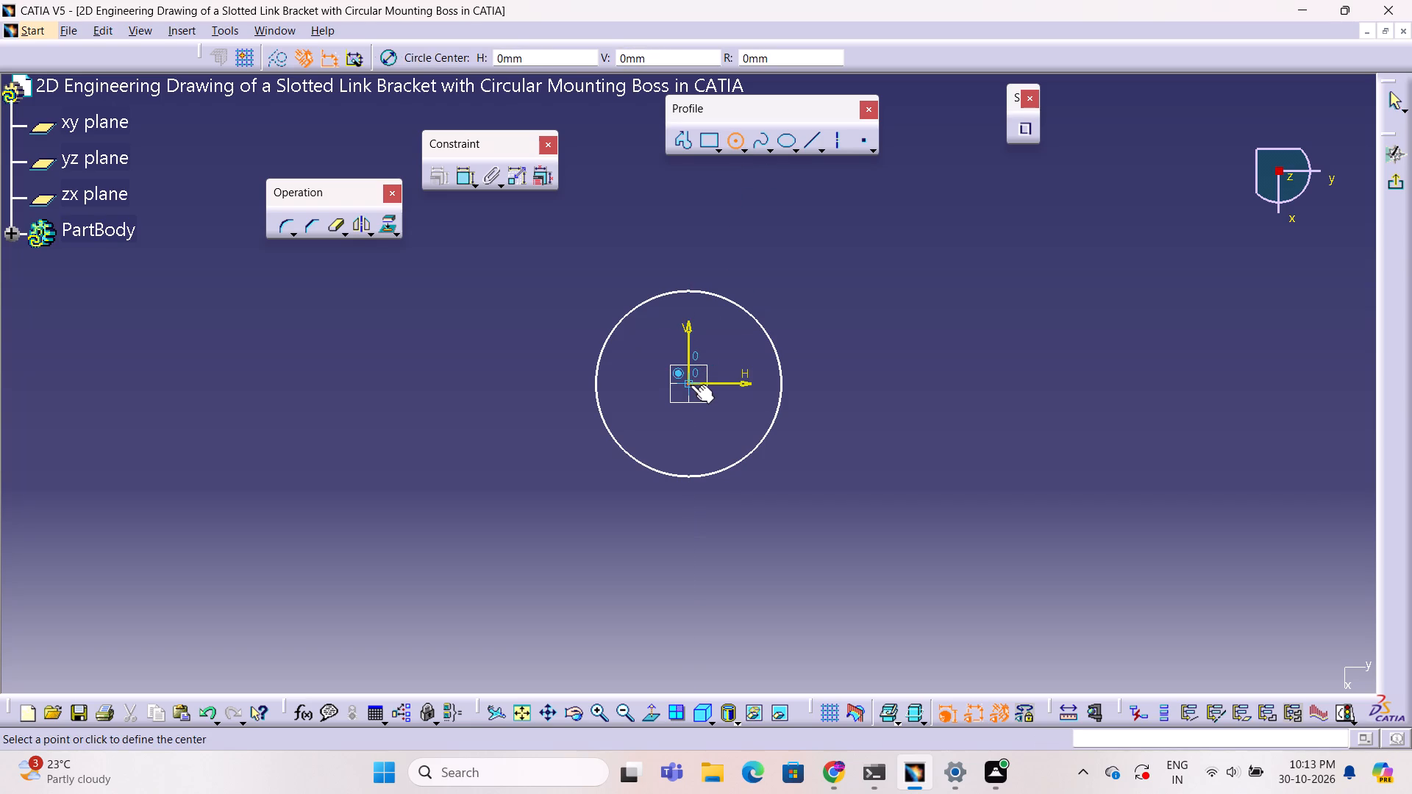
pyautogui.click(691, 385)
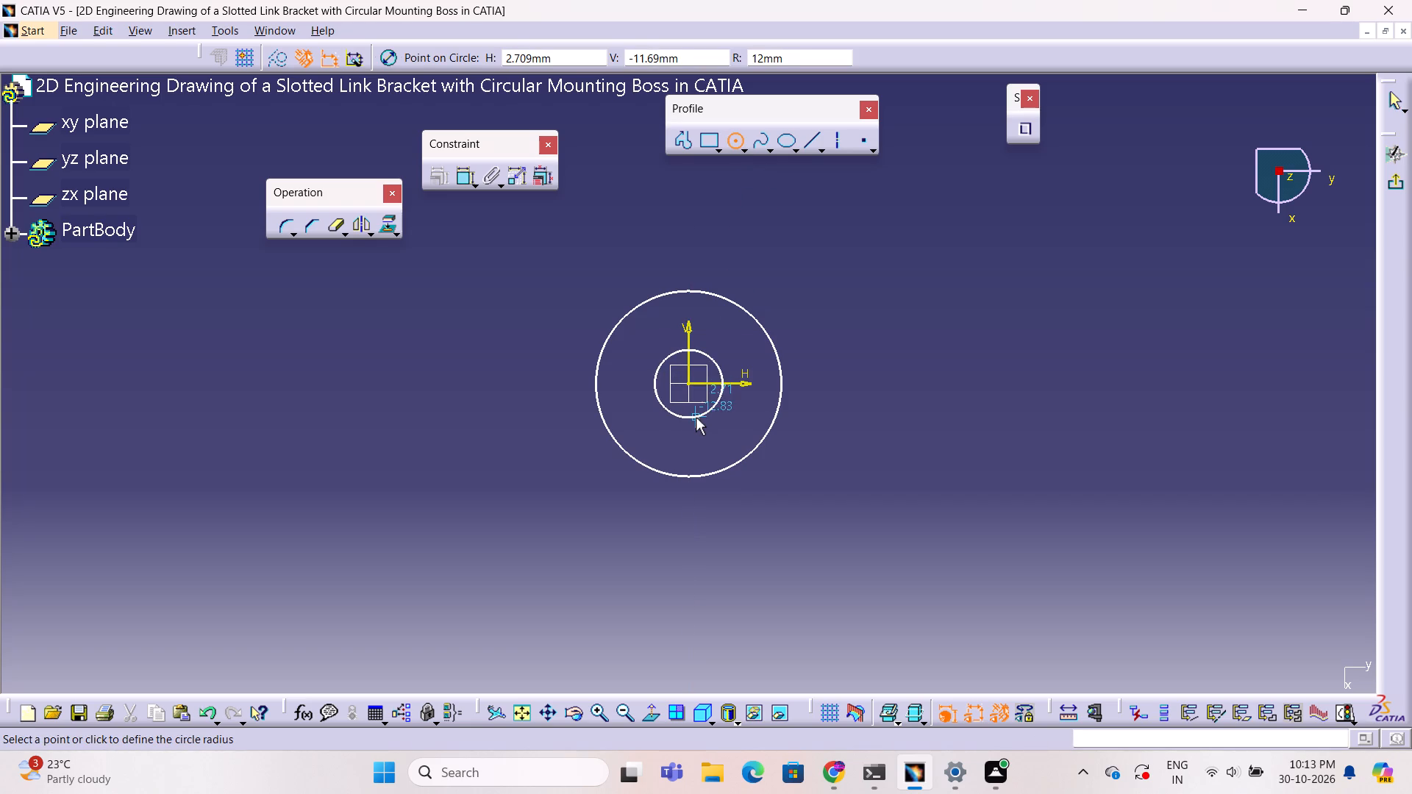
pyautogui.click(696, 442)
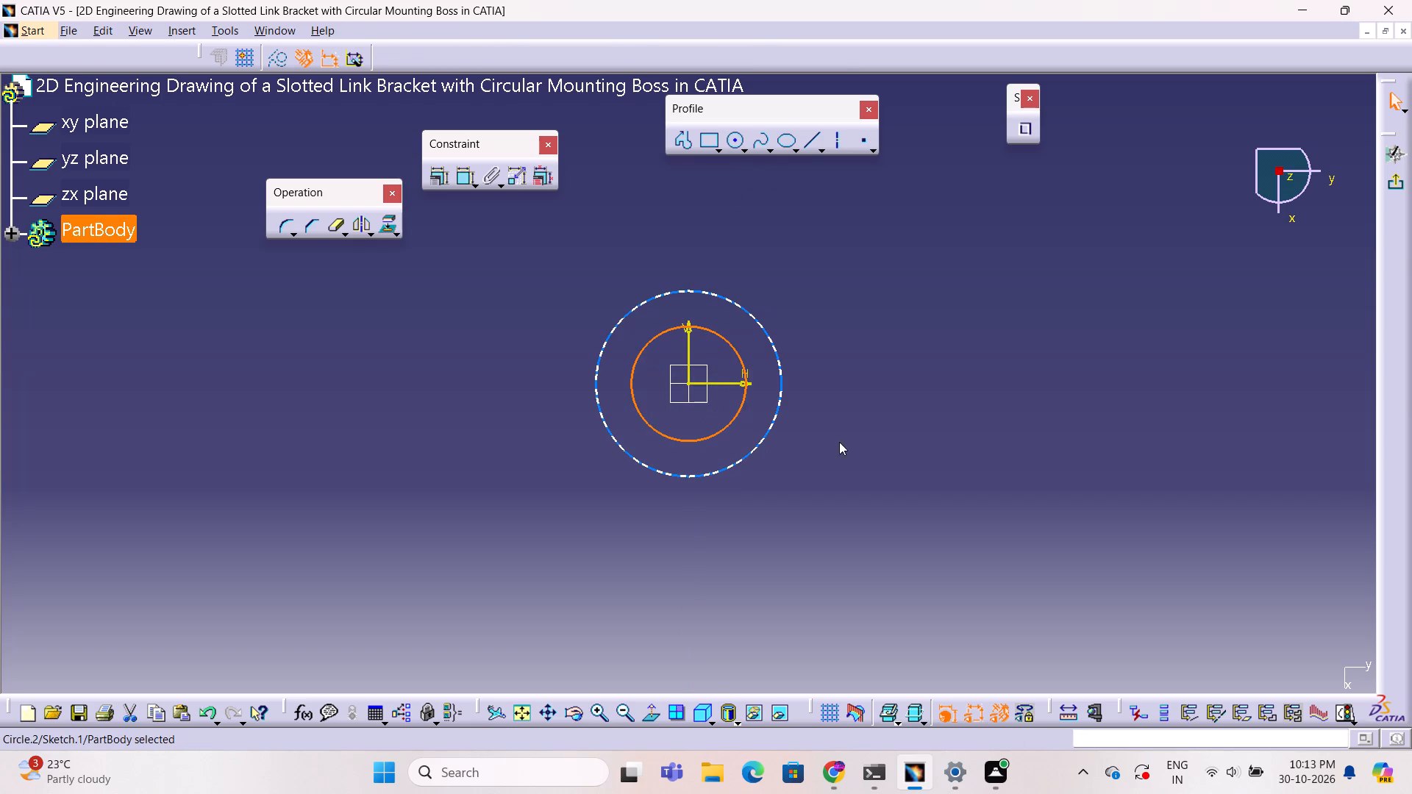
pyautogui.click(933, 437)
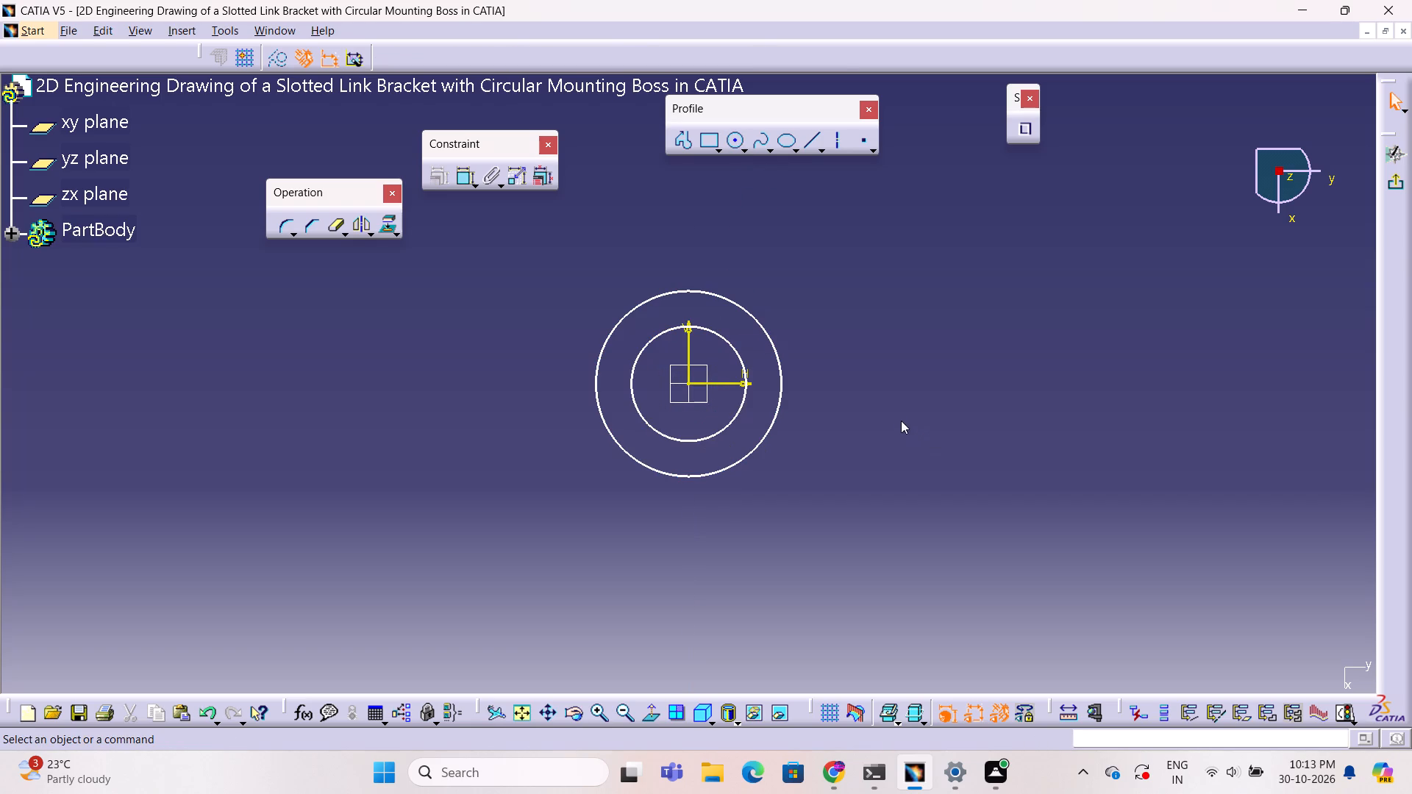
# Dimension the inner circle, switching the constraint from diameter to radius and setting it to 20 mm.
pyautogui.click(461, 180)
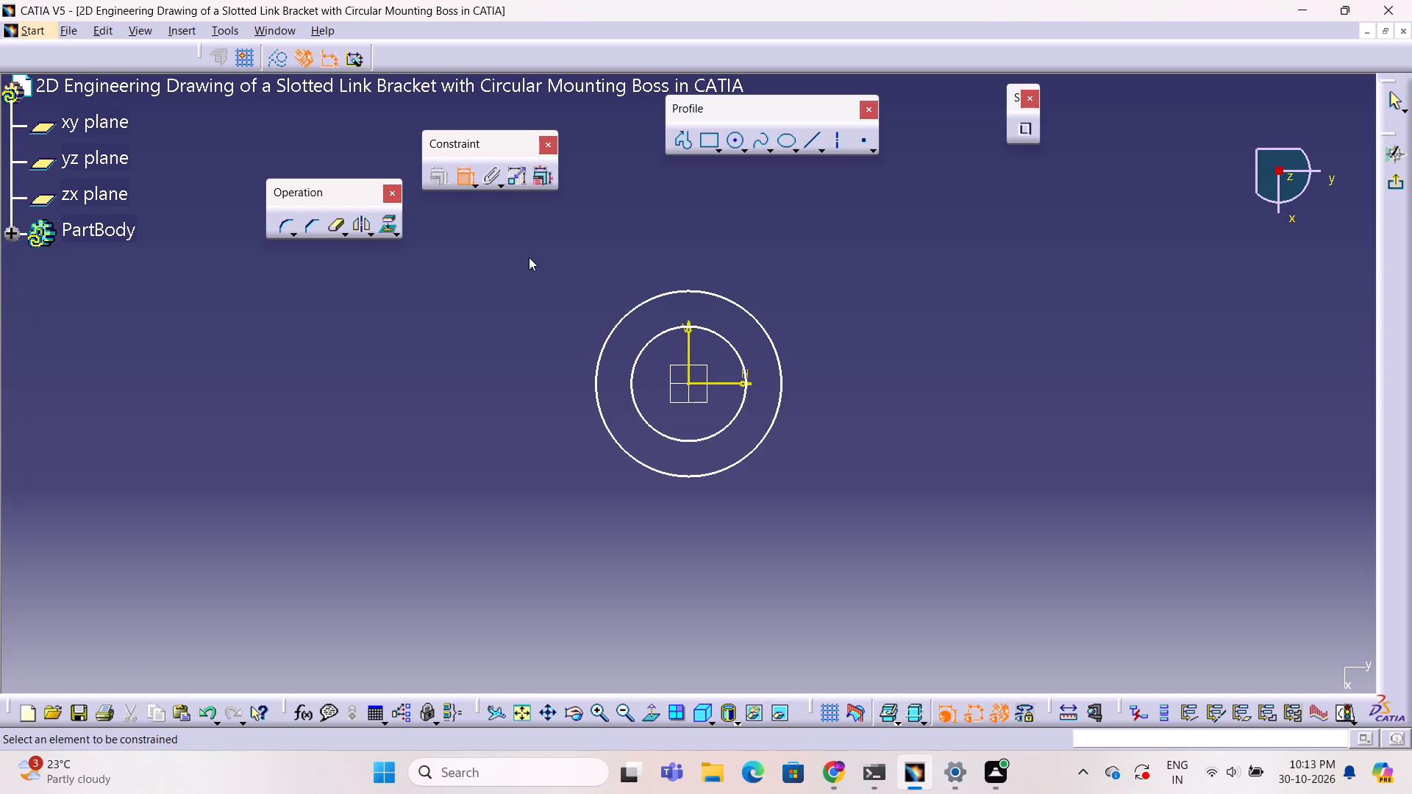
pyautogui.click(741, 360)
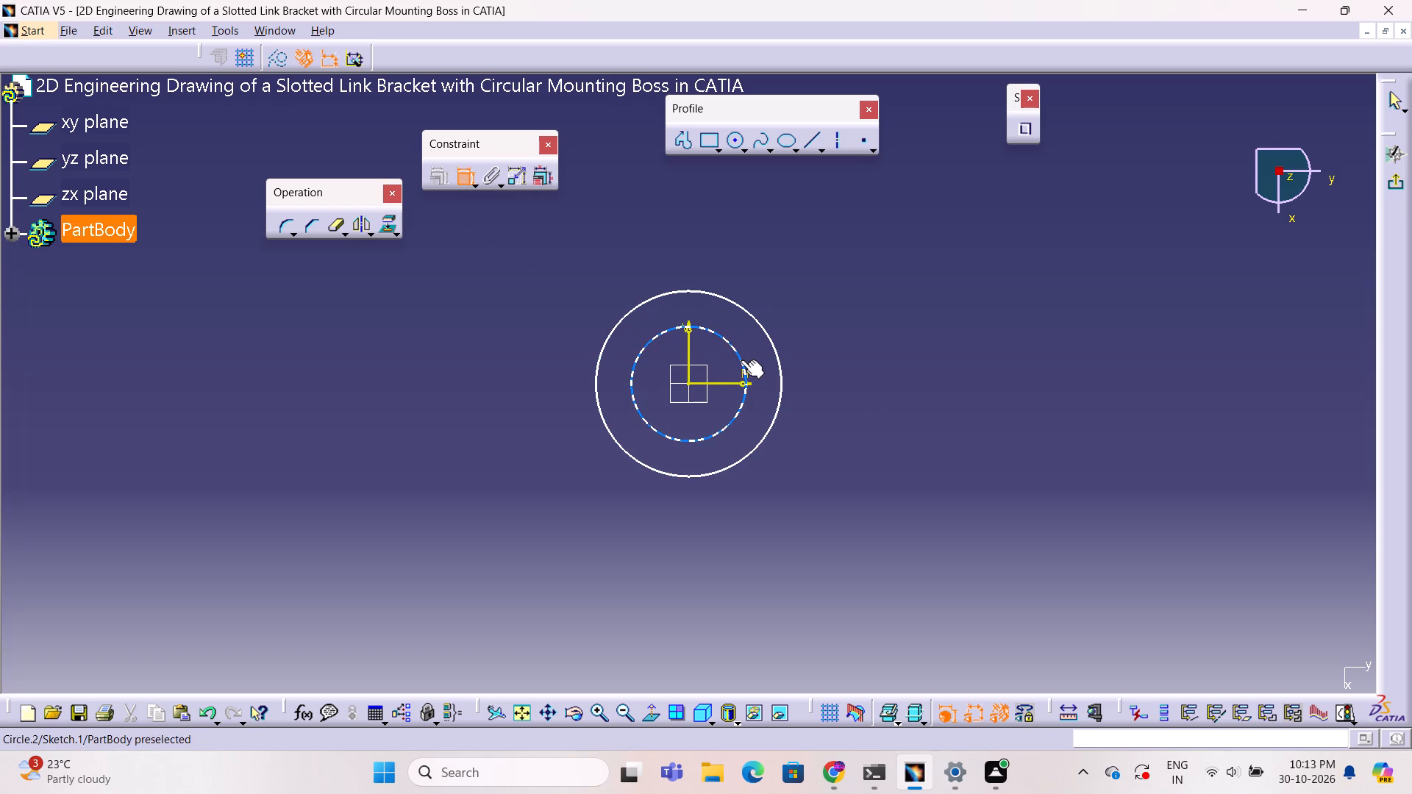
pyautogui.click(911, 280)
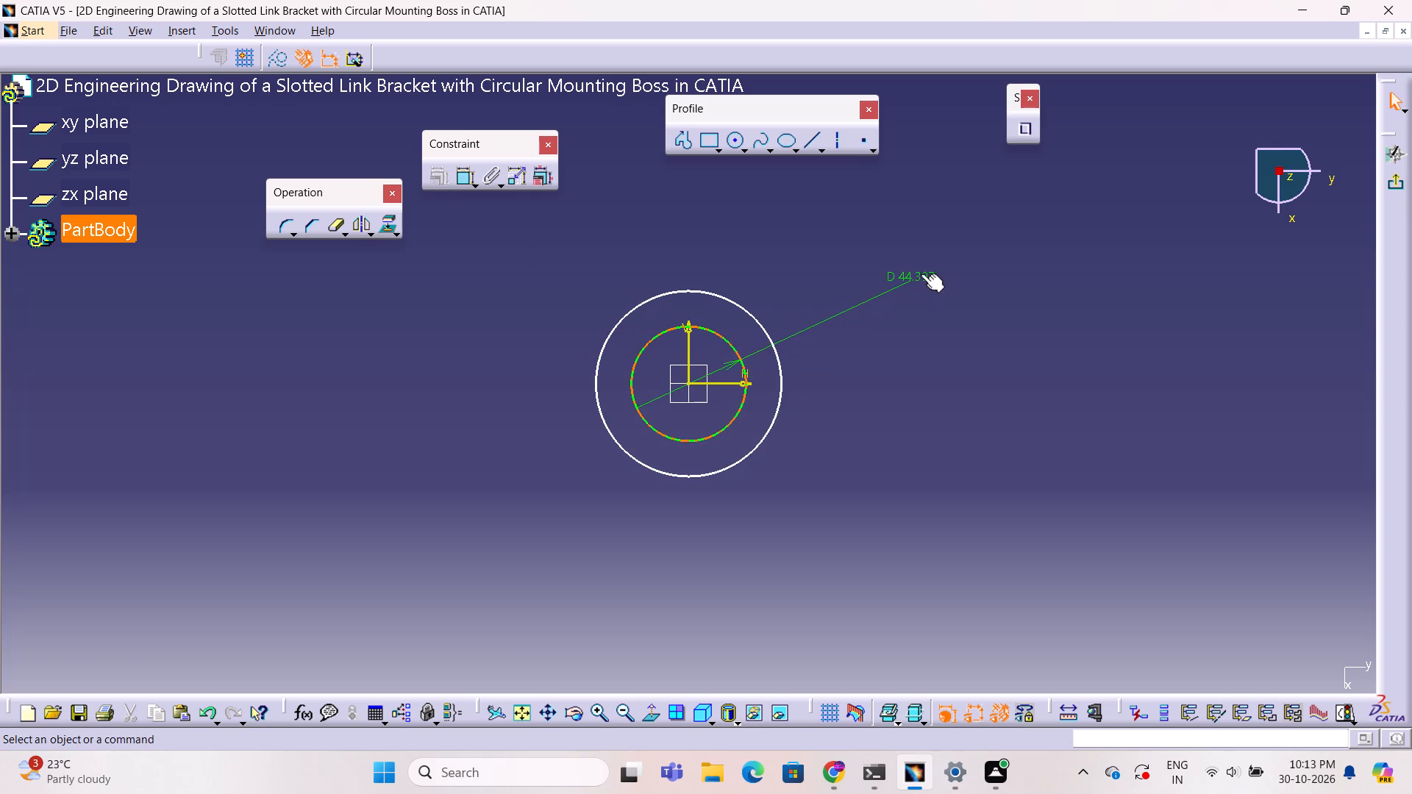
pyautogui.click(921, 273)
pyautogui.click(921, 273)
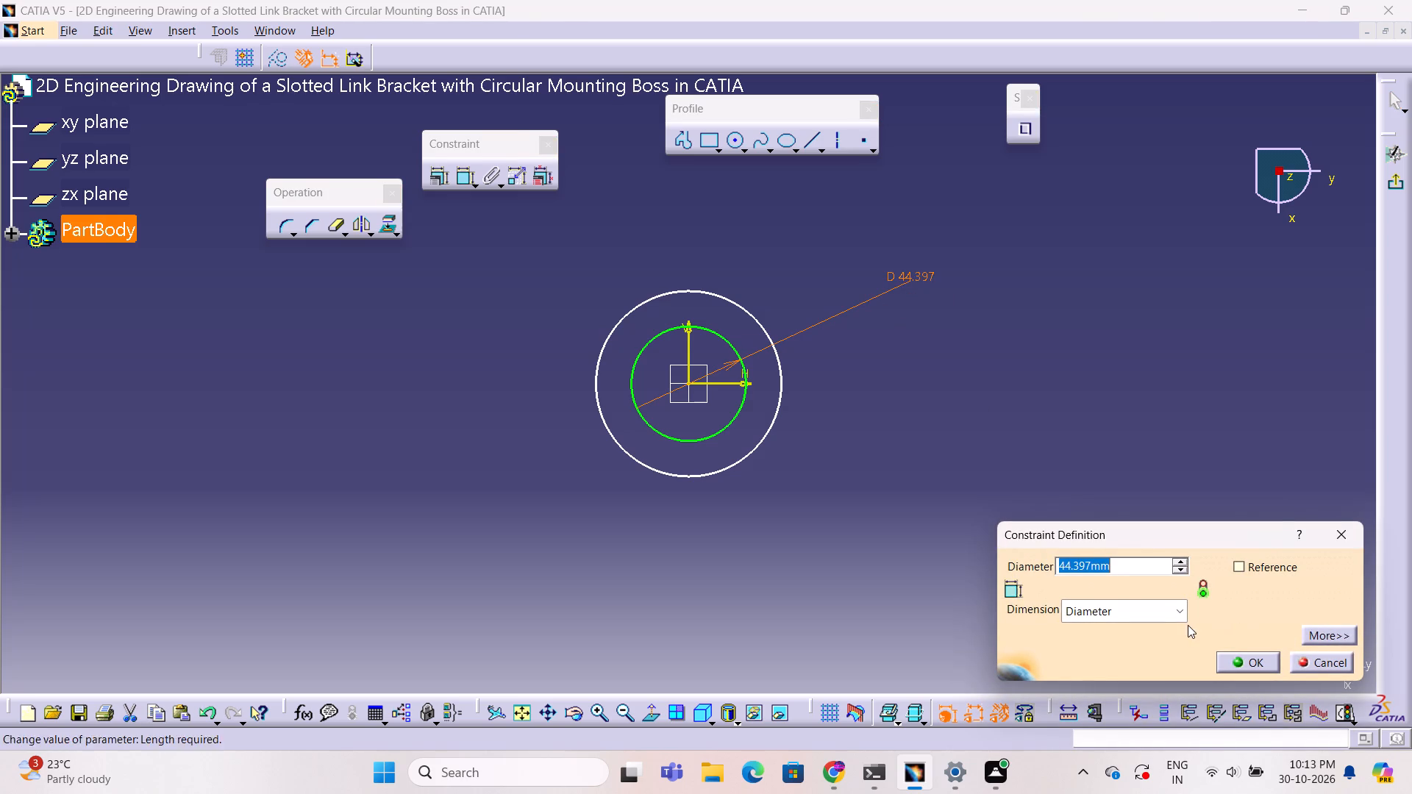
pyautogui.click(1180, 613)
pyautogui.click(1166, 634)
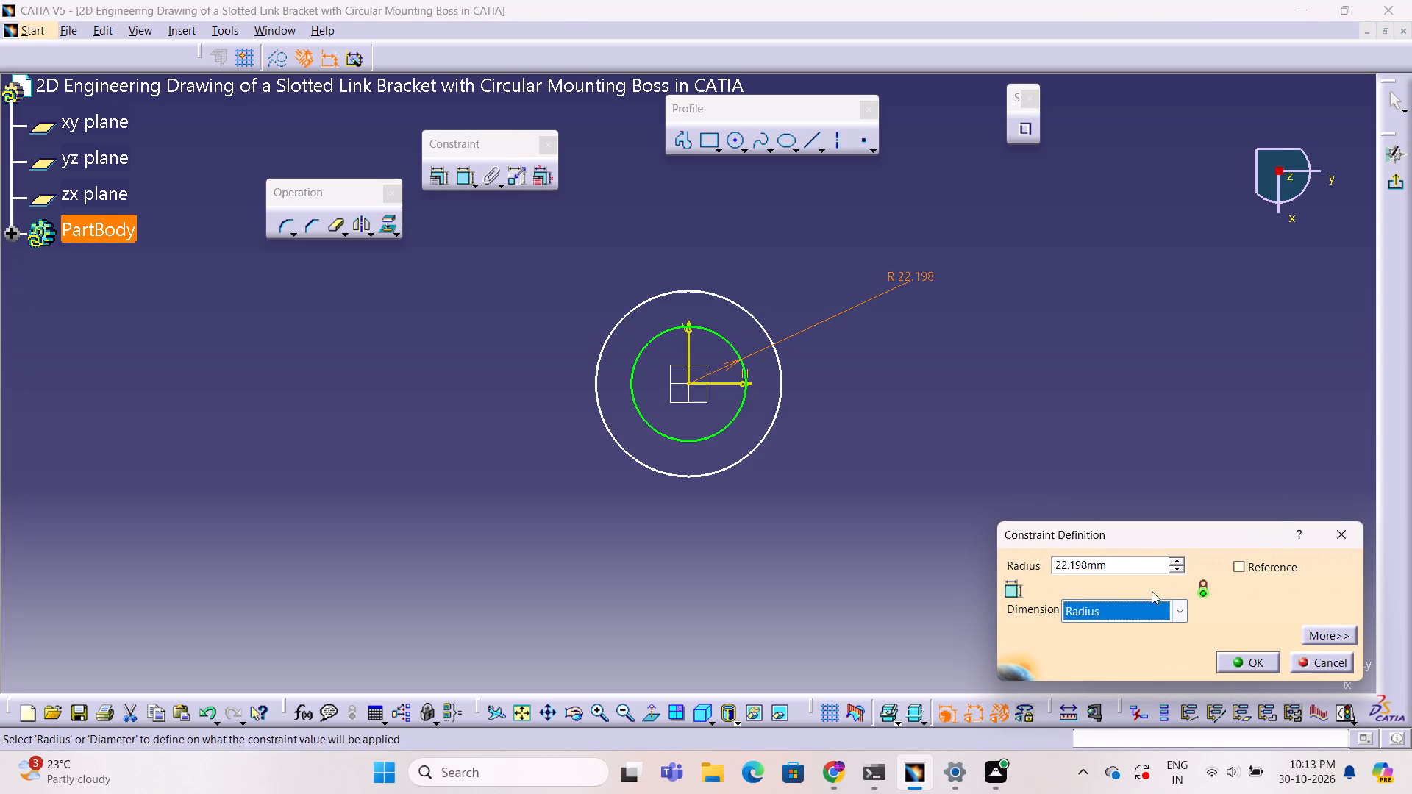
pyautogui.doubleClick(1146, 568)
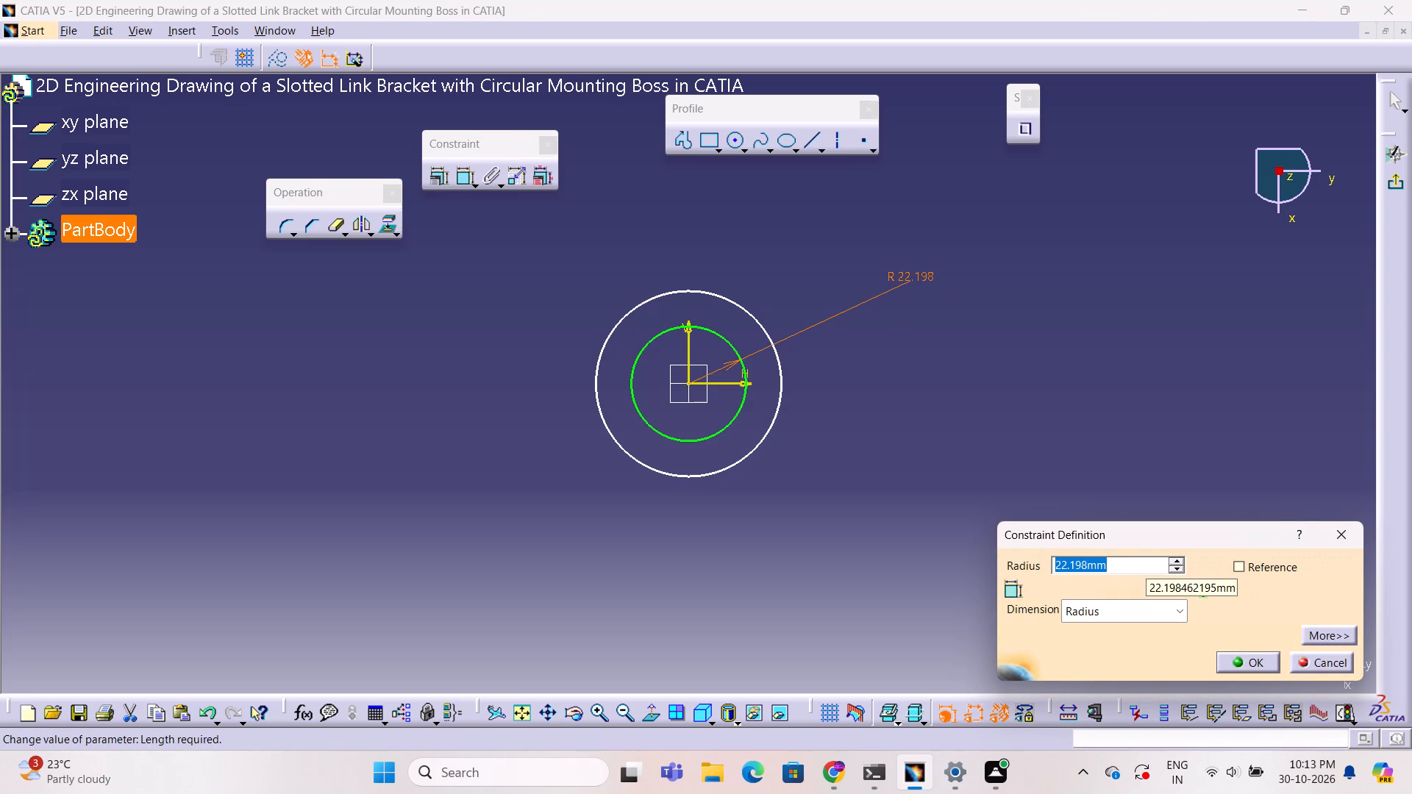
pyautogui.press('2')
pyautogui.press('0')
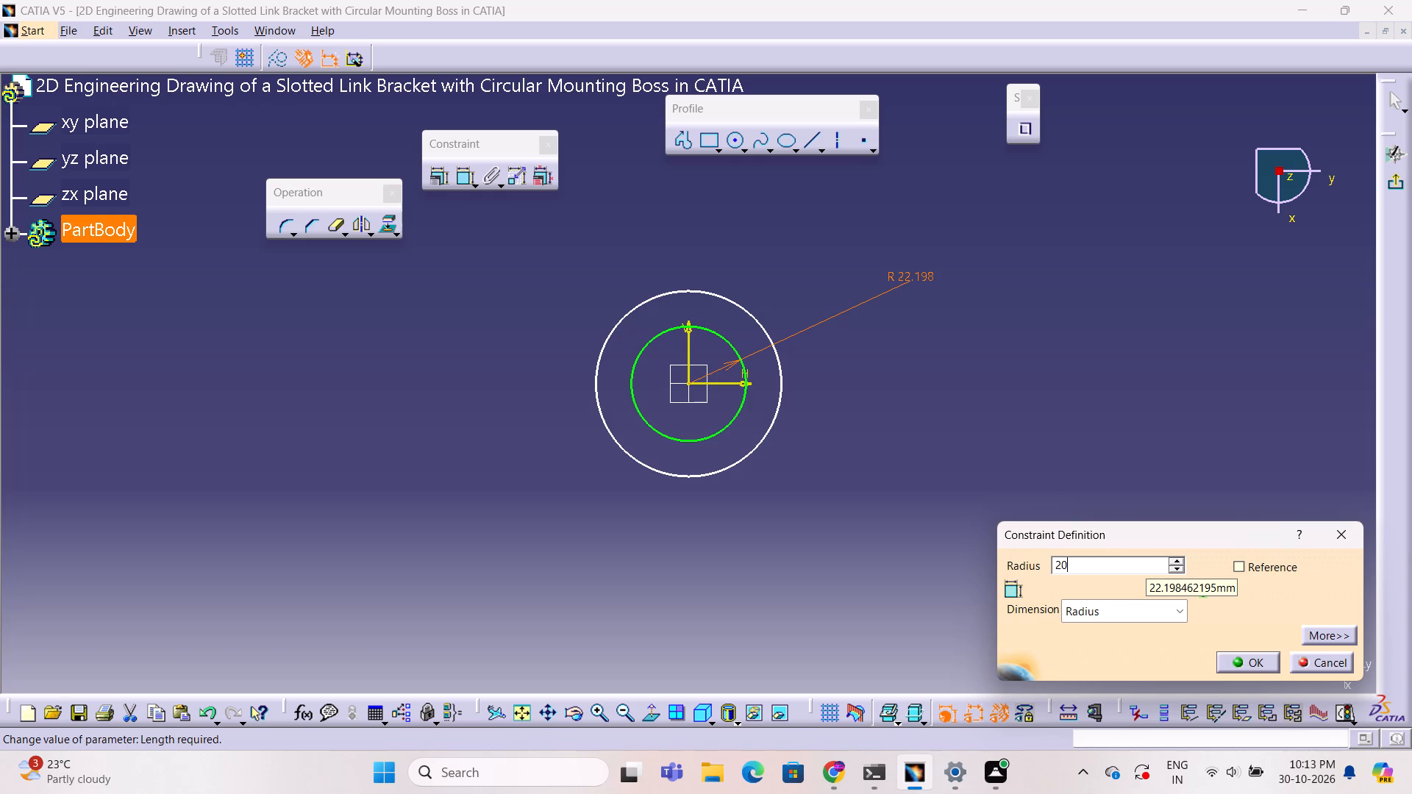
pyautogui.click(1262, 660)
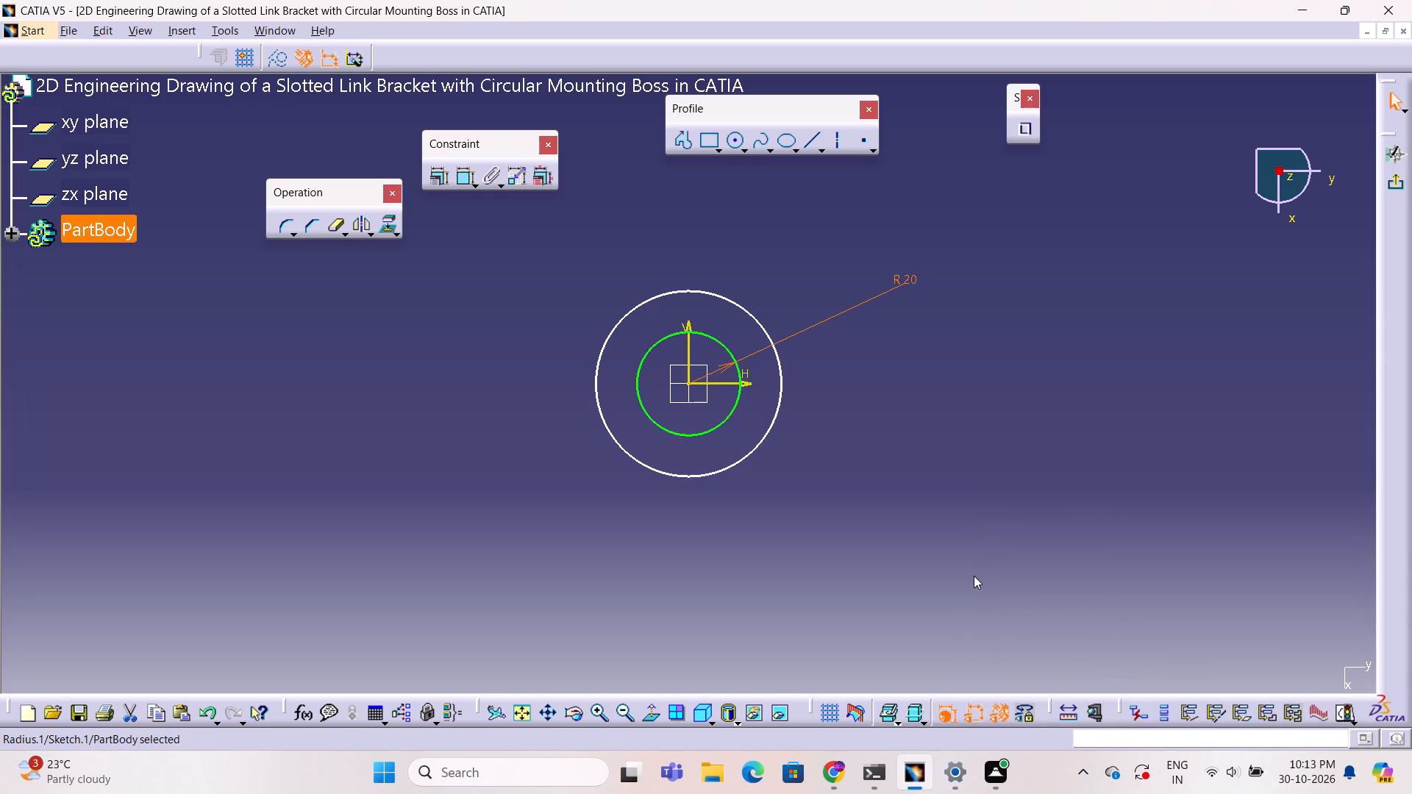
pyautogui.click(974, 576)
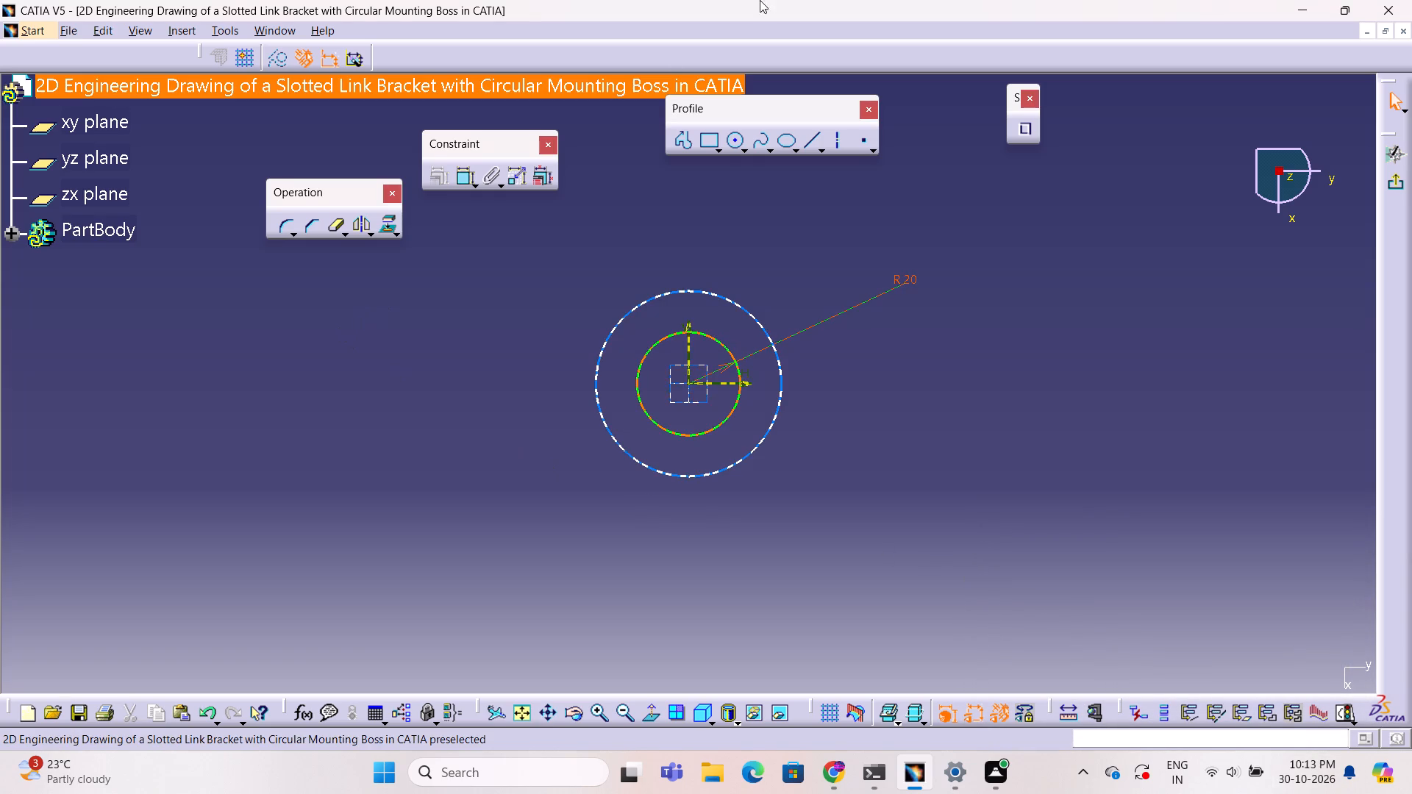
# Dimension the outer circle with a radius constraint and set it to 40 mm.
pyautogui.click(456, 175)
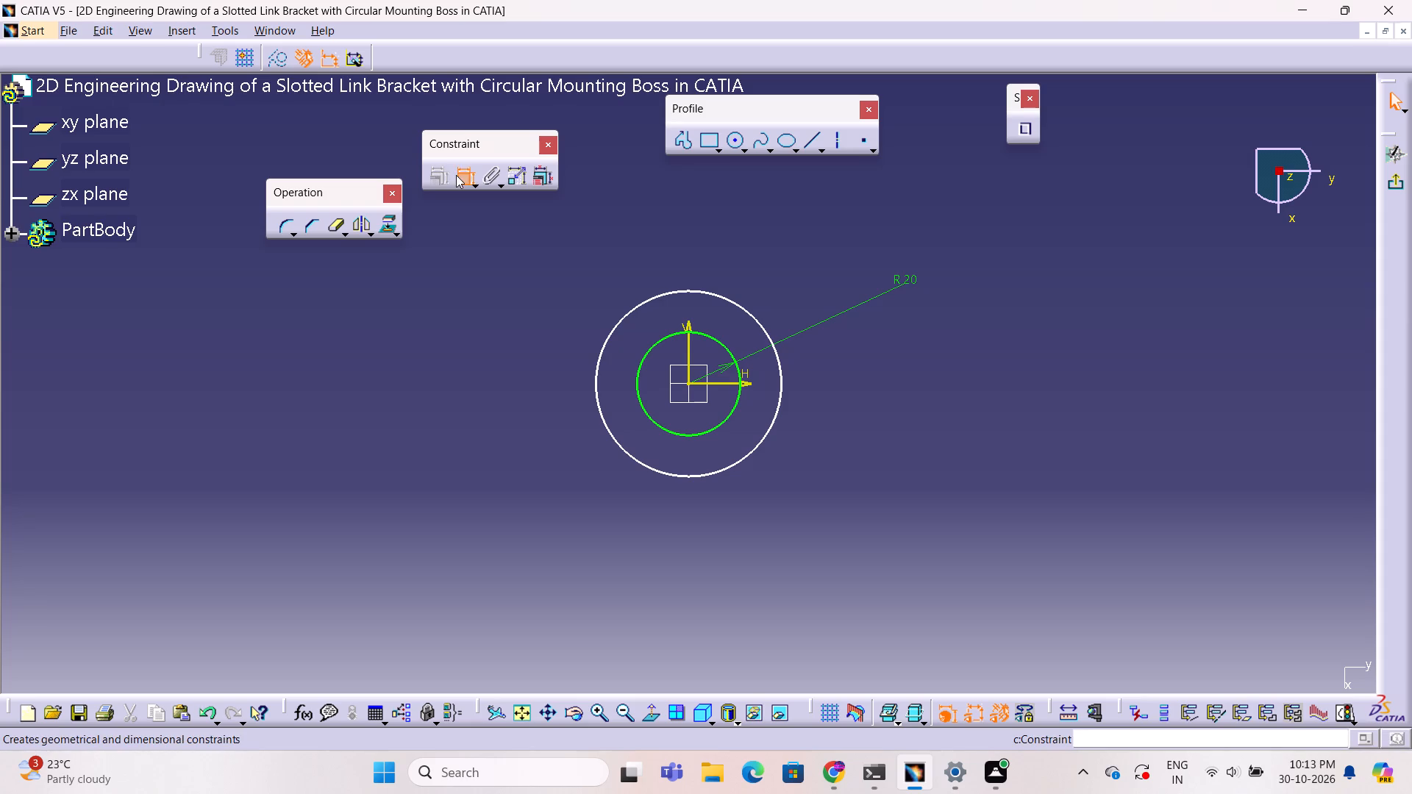
pyautogui.click(772, 419)
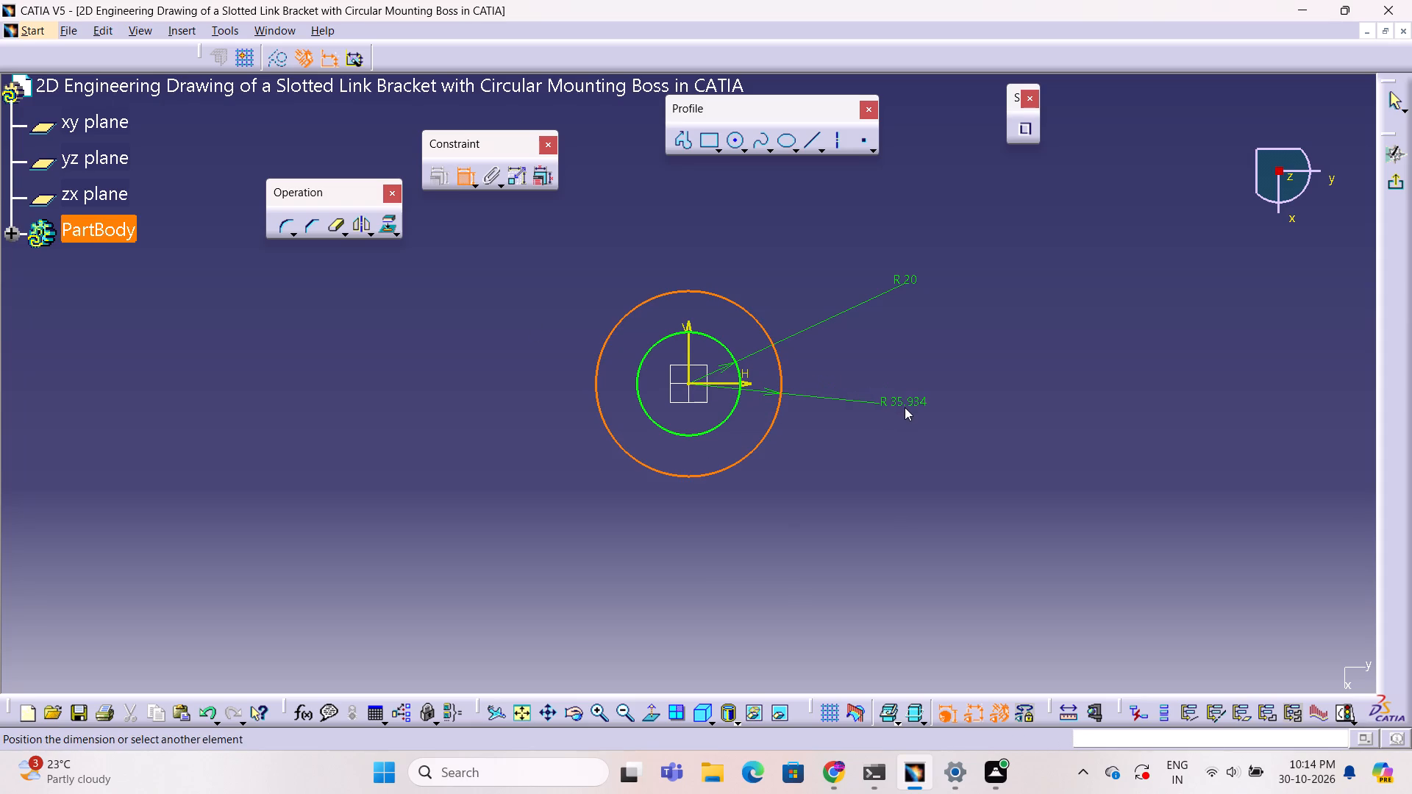
pyautogui.click(905, 407)
pyautogui.click(909, 405)
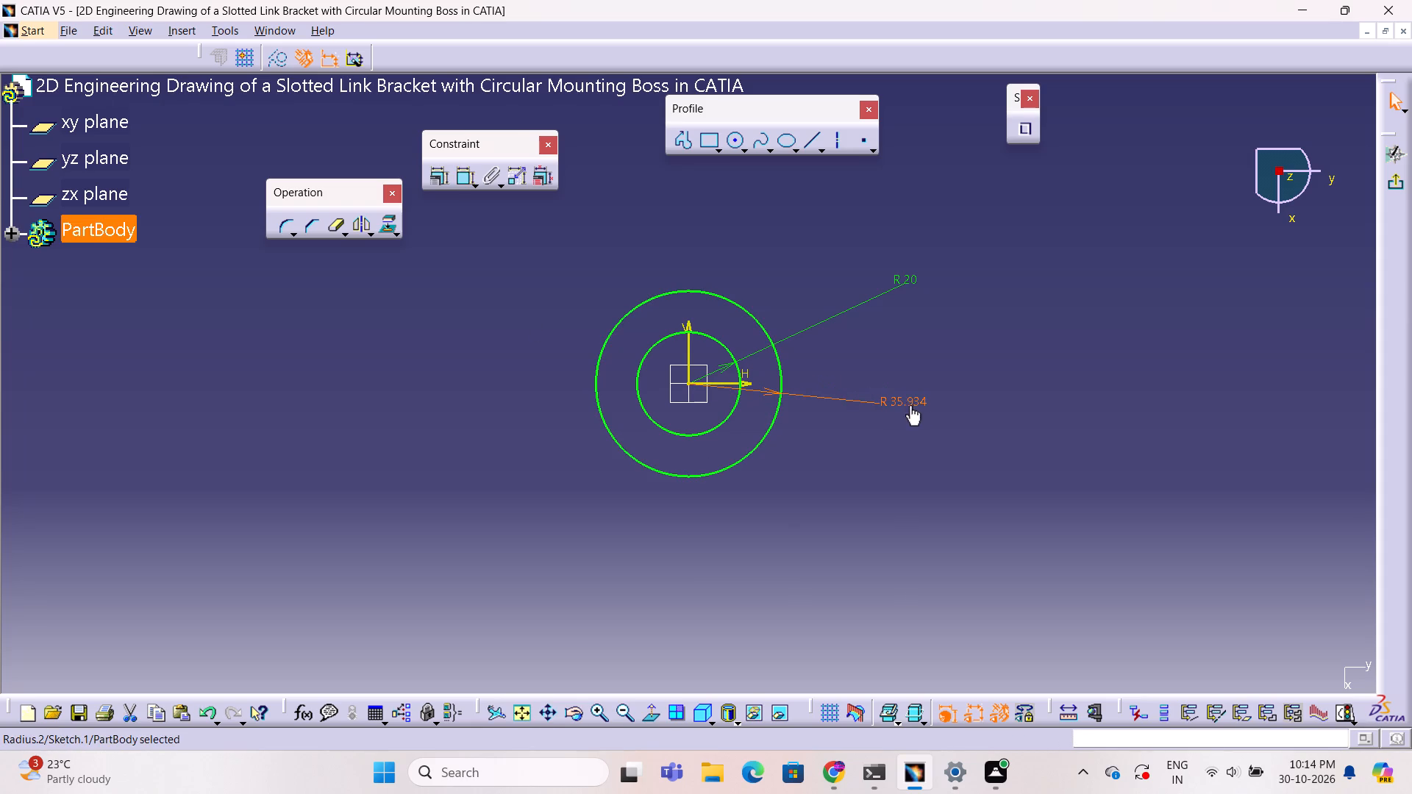
pyautogui.click(909, 405)
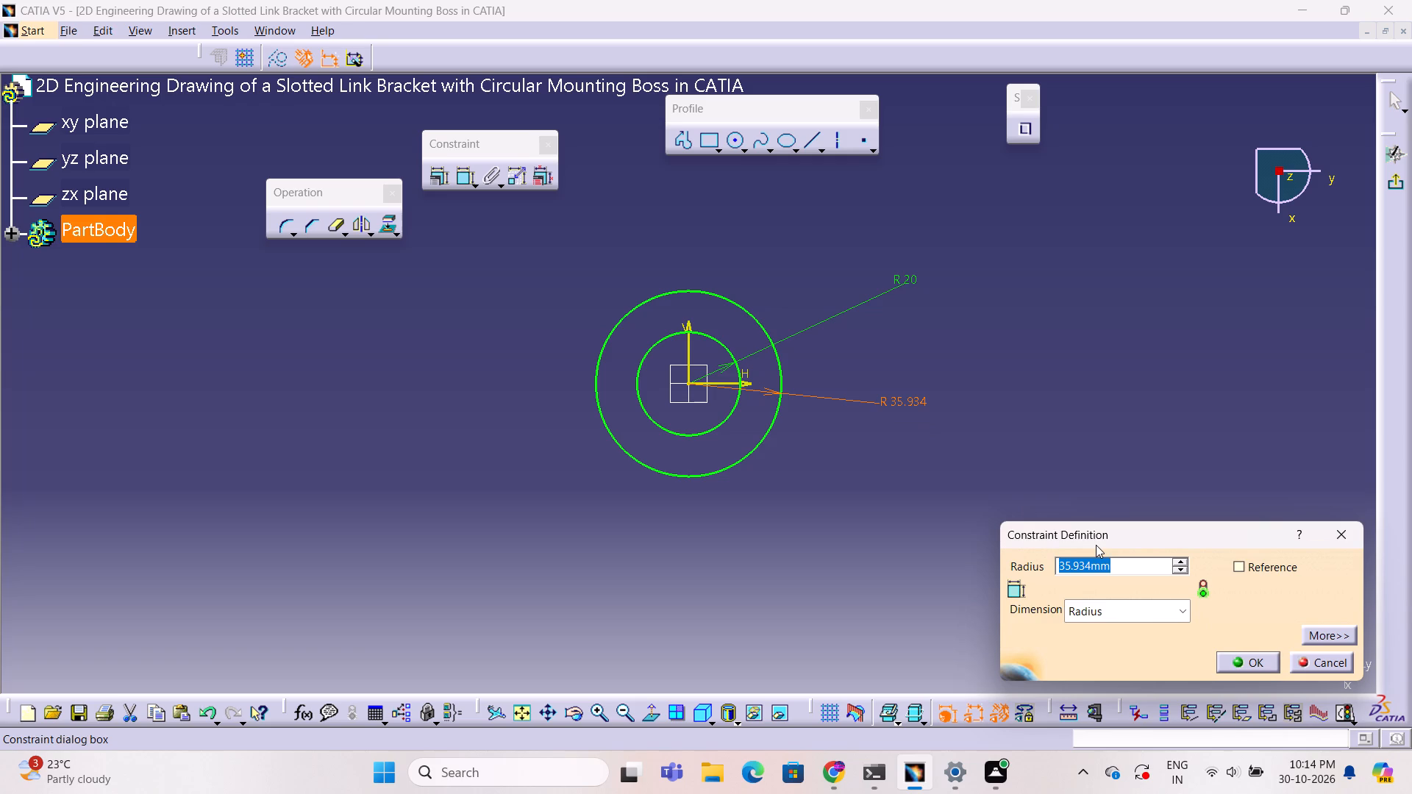
pyautogui.press('4')
pyautogui.press('0')
pyautogui.click(1261, 668)
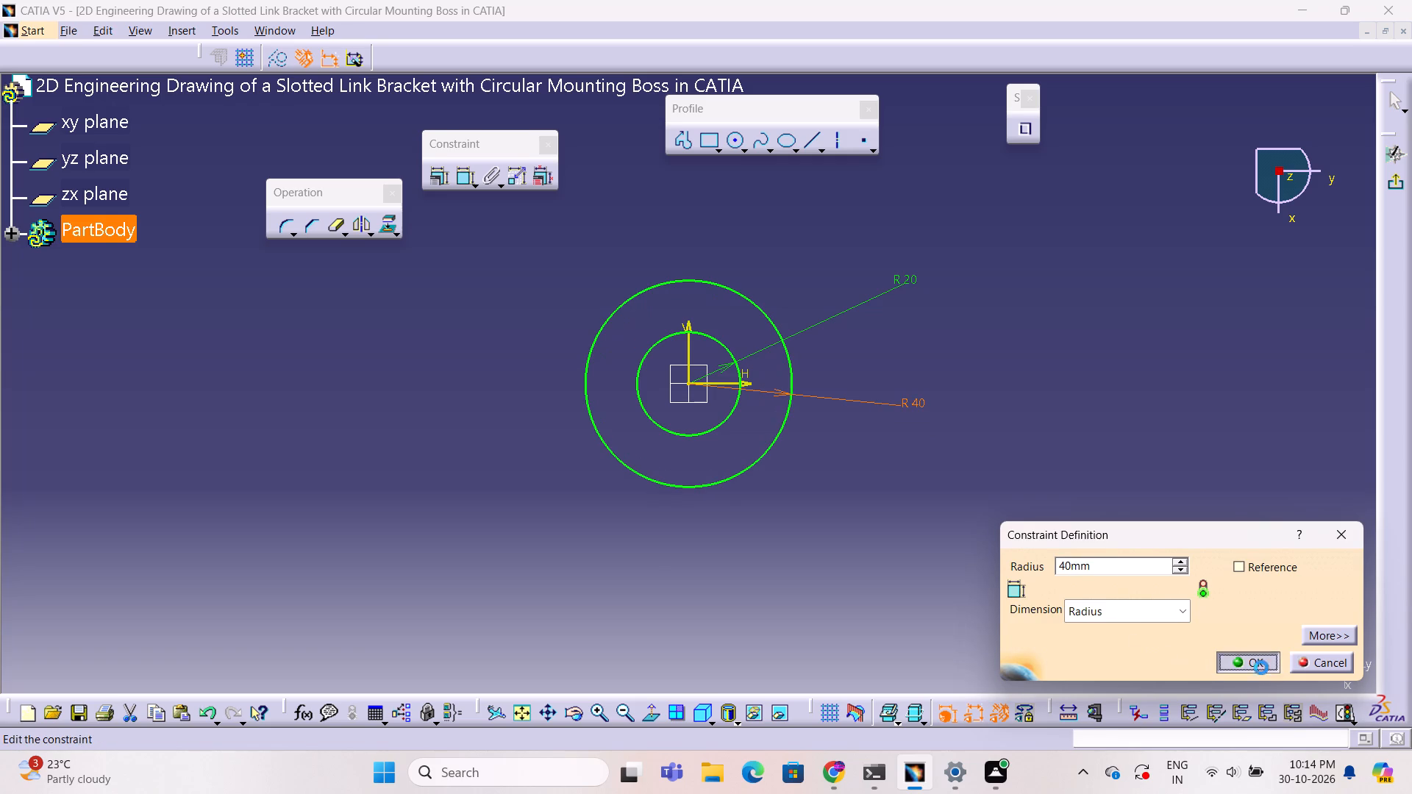
pyautogui.click(985, 580)
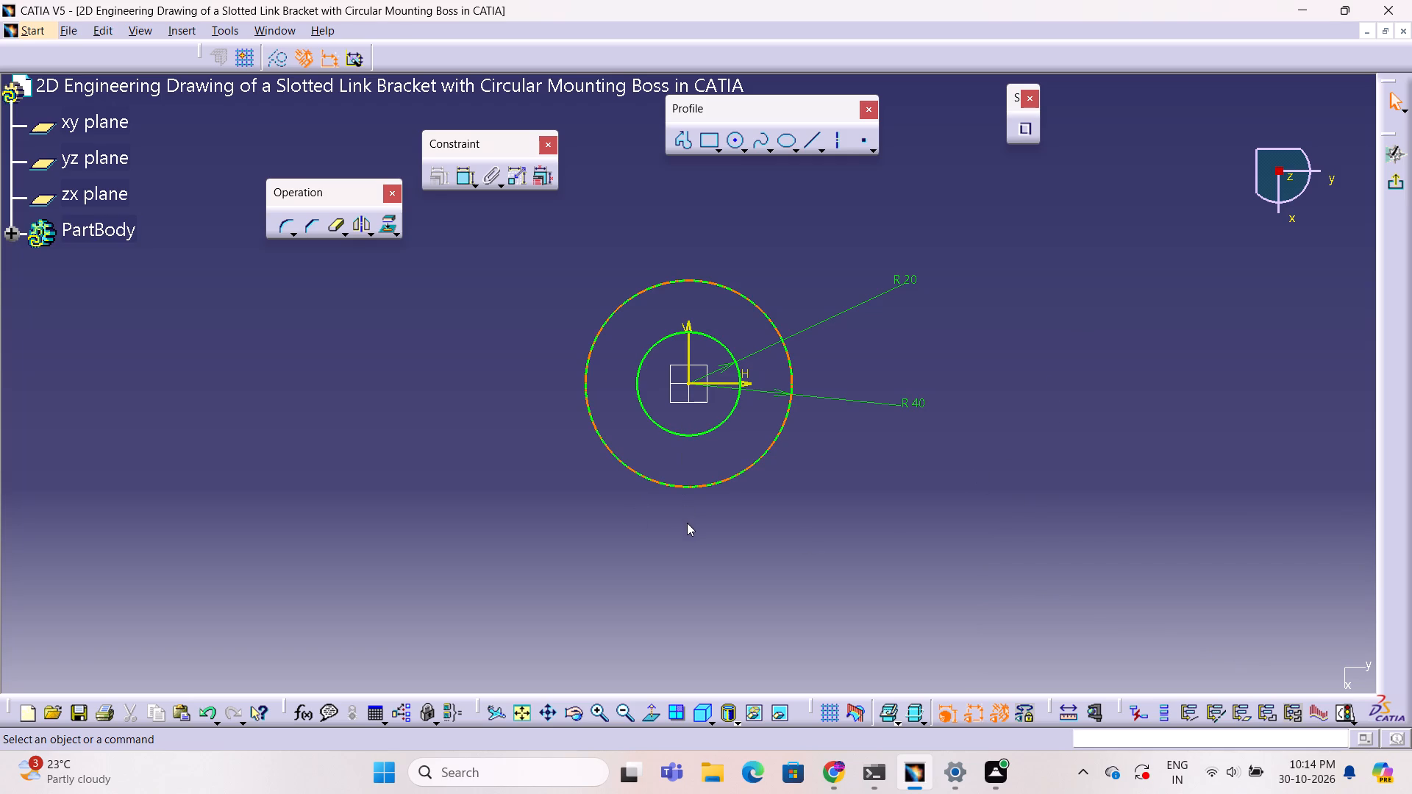
pyautogui.click(836, 514)
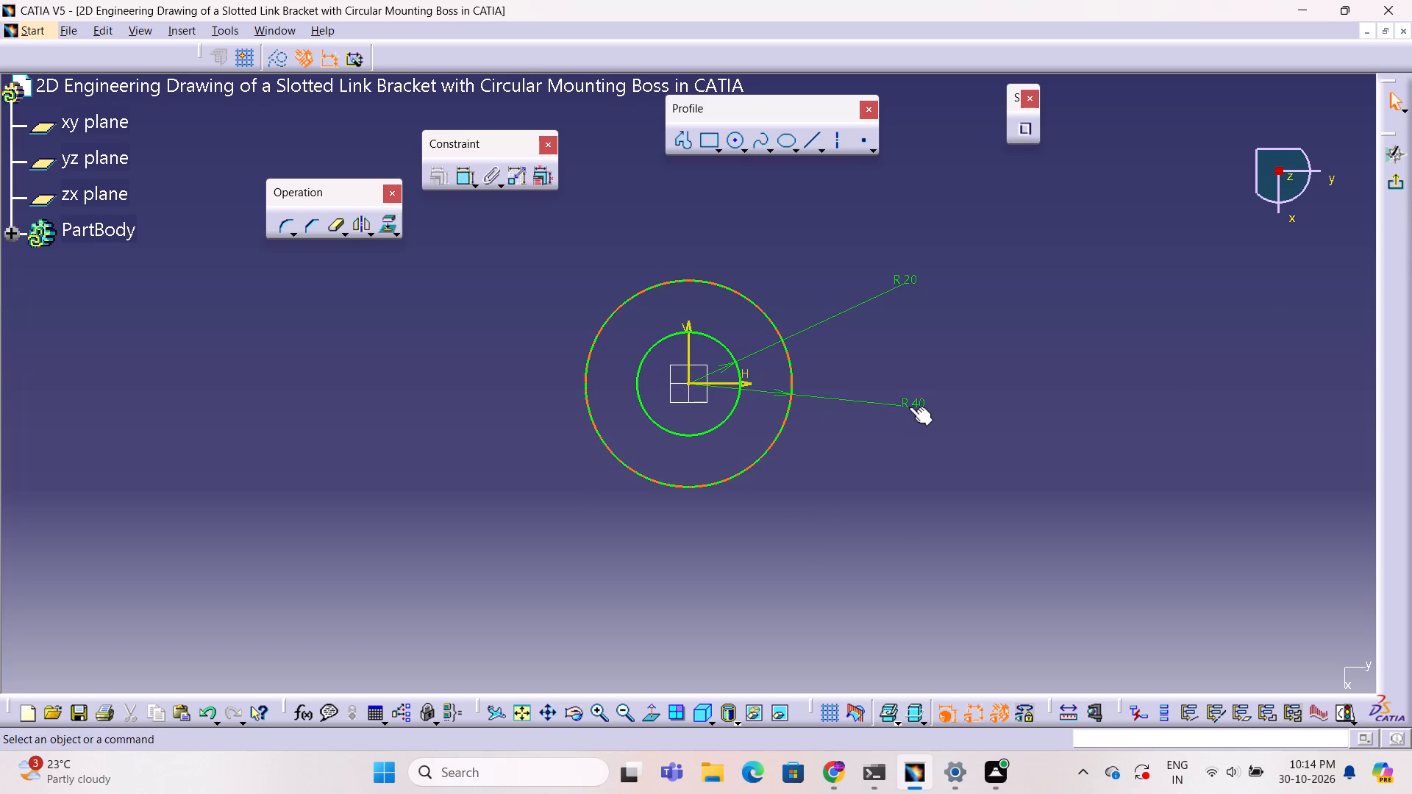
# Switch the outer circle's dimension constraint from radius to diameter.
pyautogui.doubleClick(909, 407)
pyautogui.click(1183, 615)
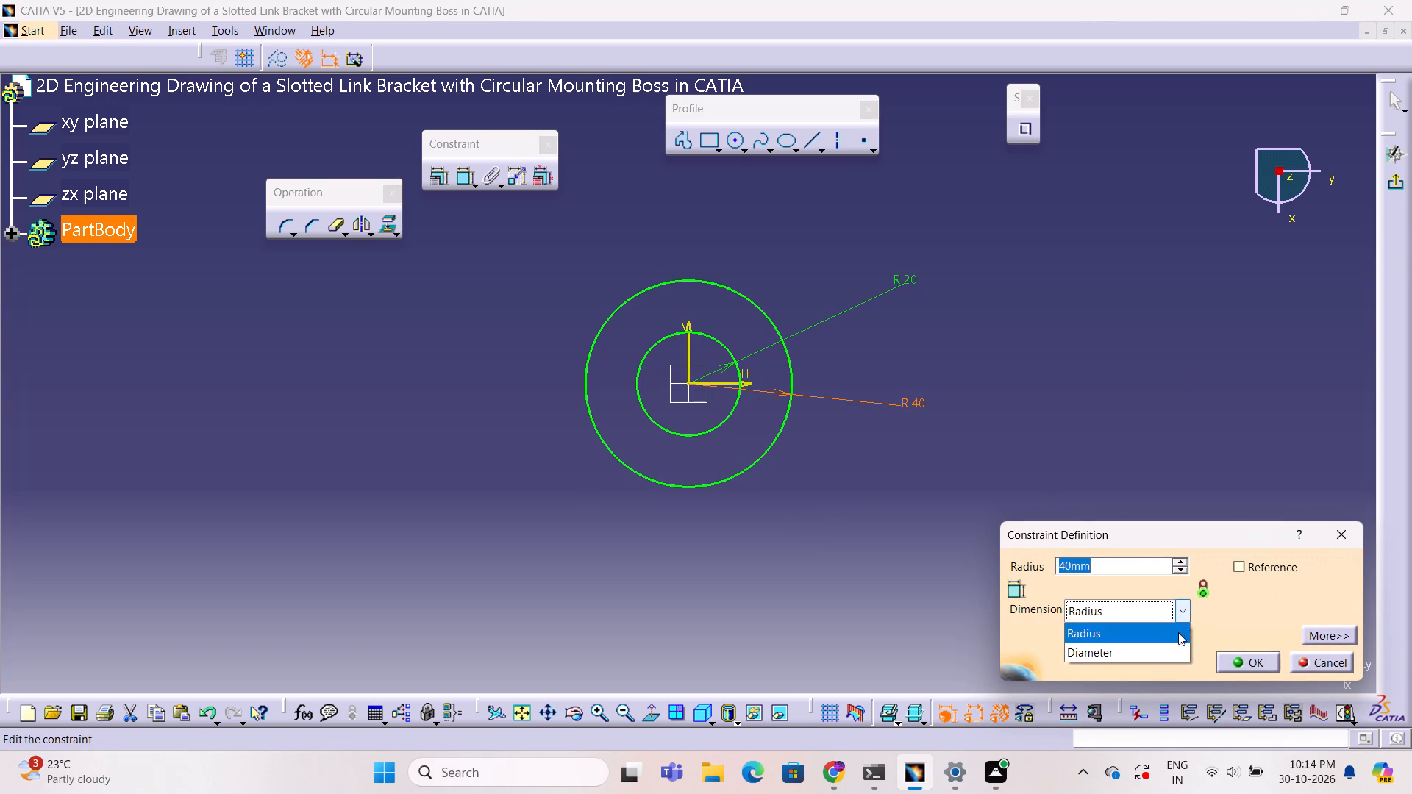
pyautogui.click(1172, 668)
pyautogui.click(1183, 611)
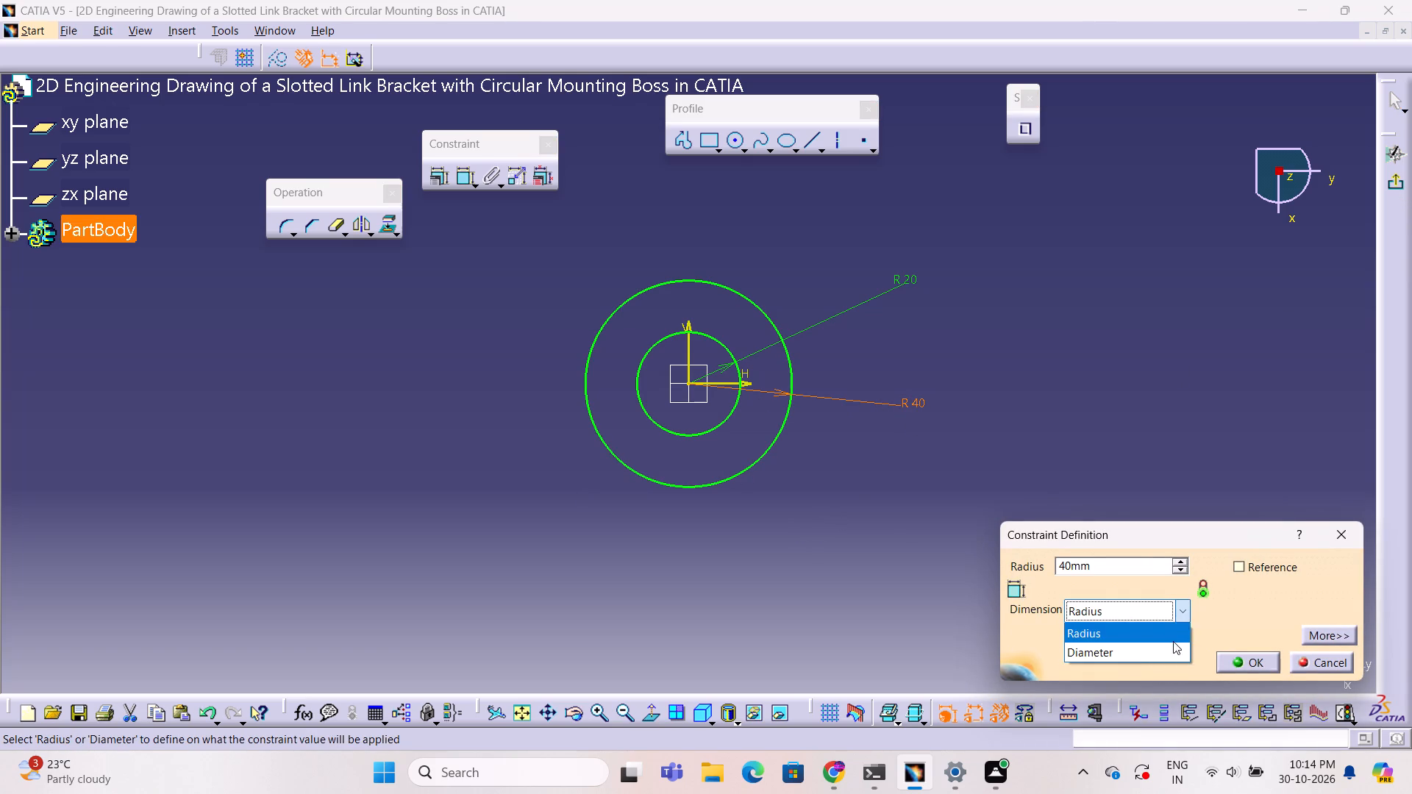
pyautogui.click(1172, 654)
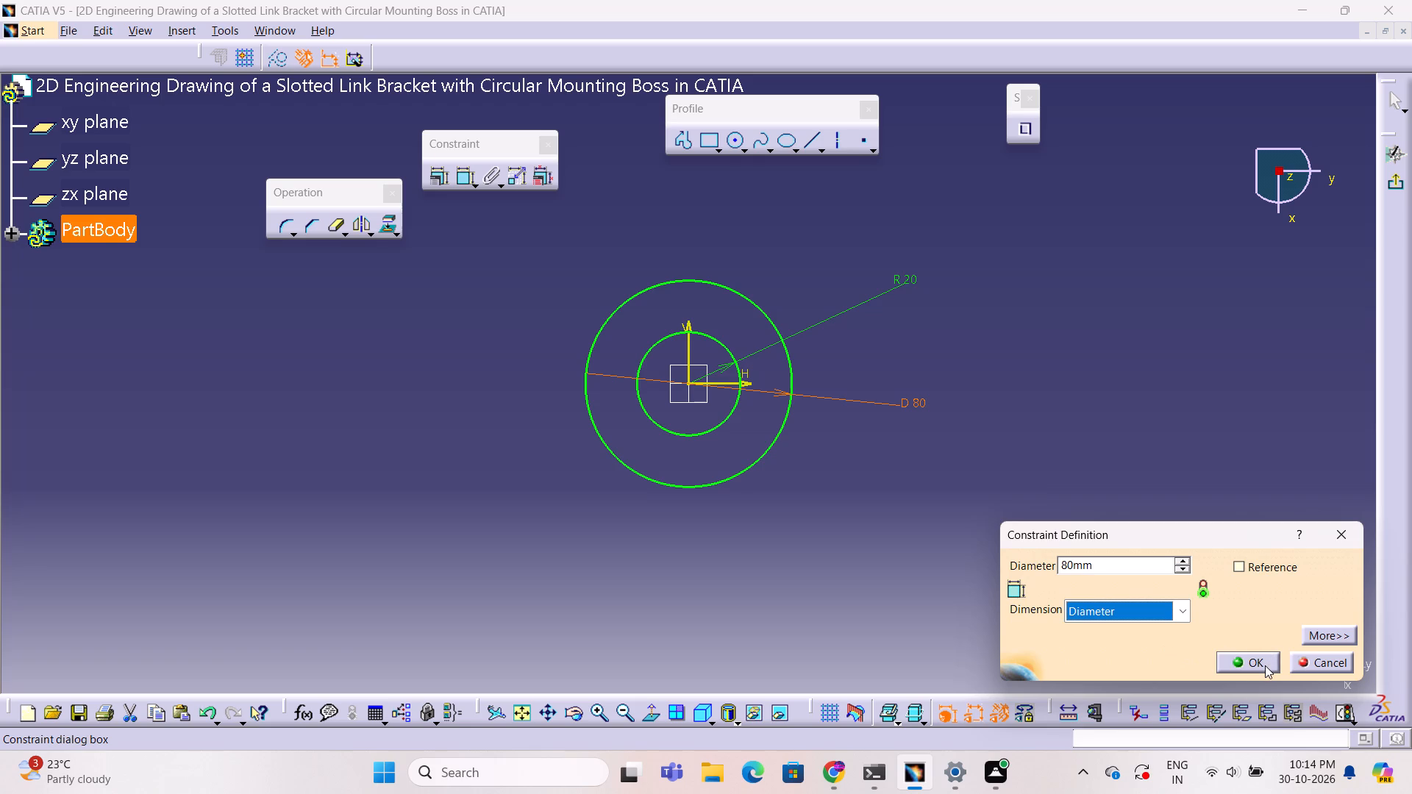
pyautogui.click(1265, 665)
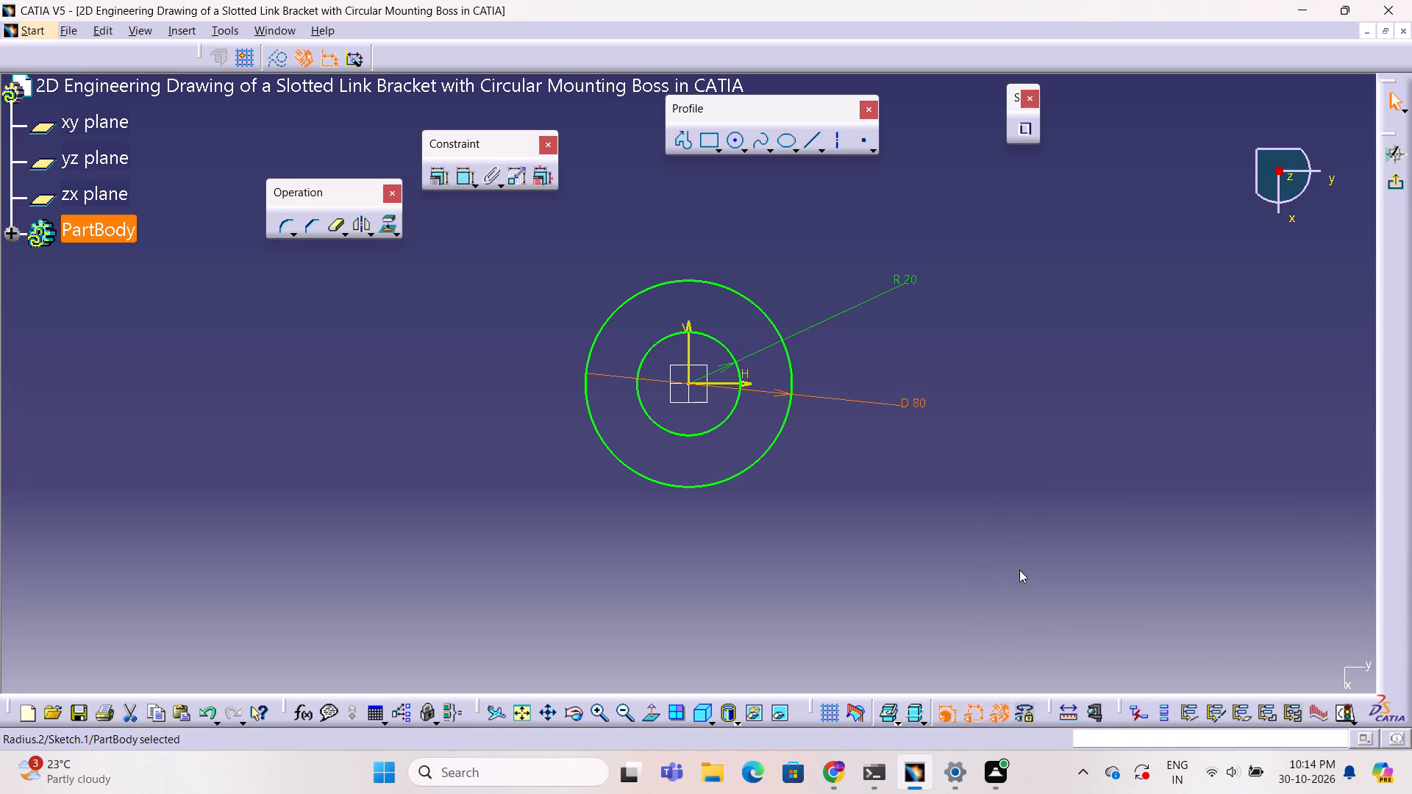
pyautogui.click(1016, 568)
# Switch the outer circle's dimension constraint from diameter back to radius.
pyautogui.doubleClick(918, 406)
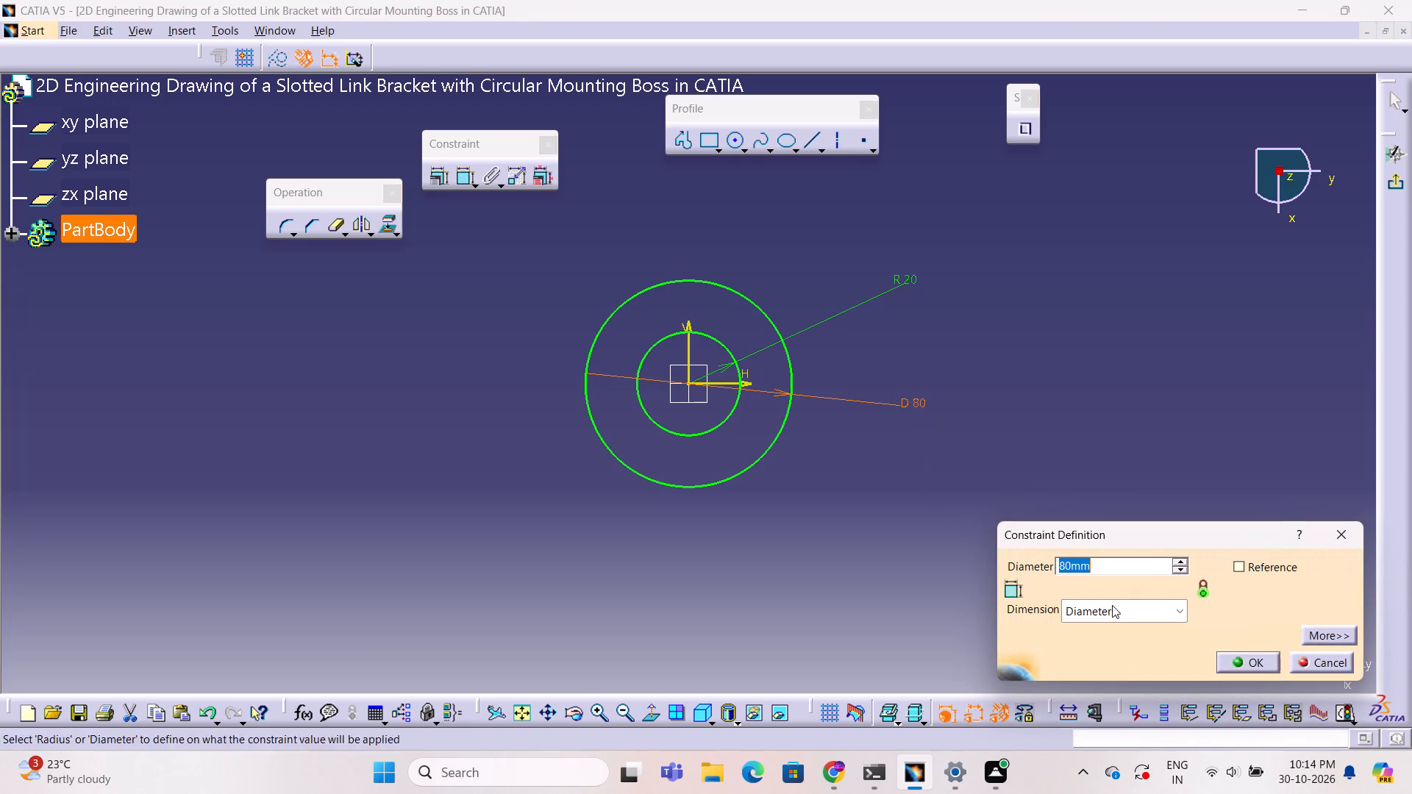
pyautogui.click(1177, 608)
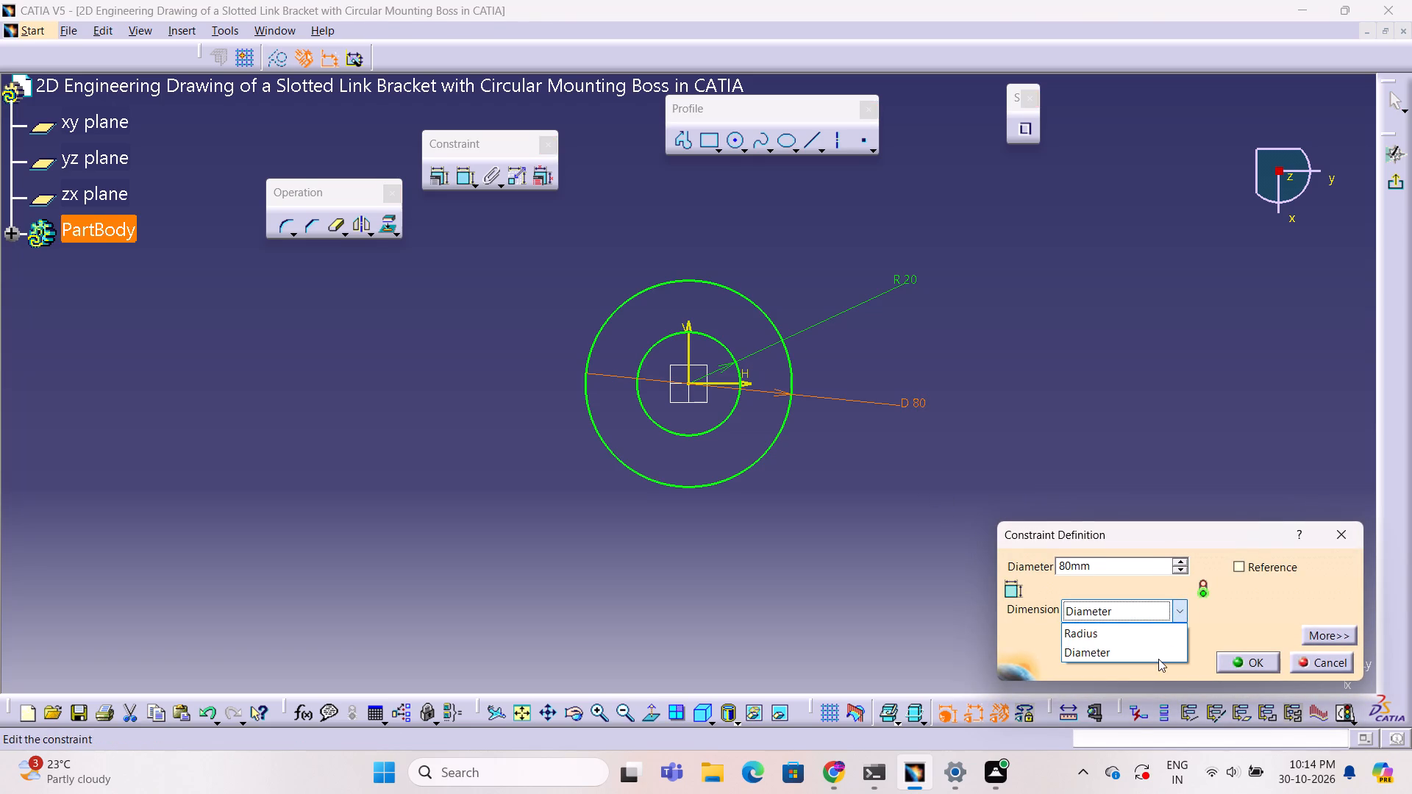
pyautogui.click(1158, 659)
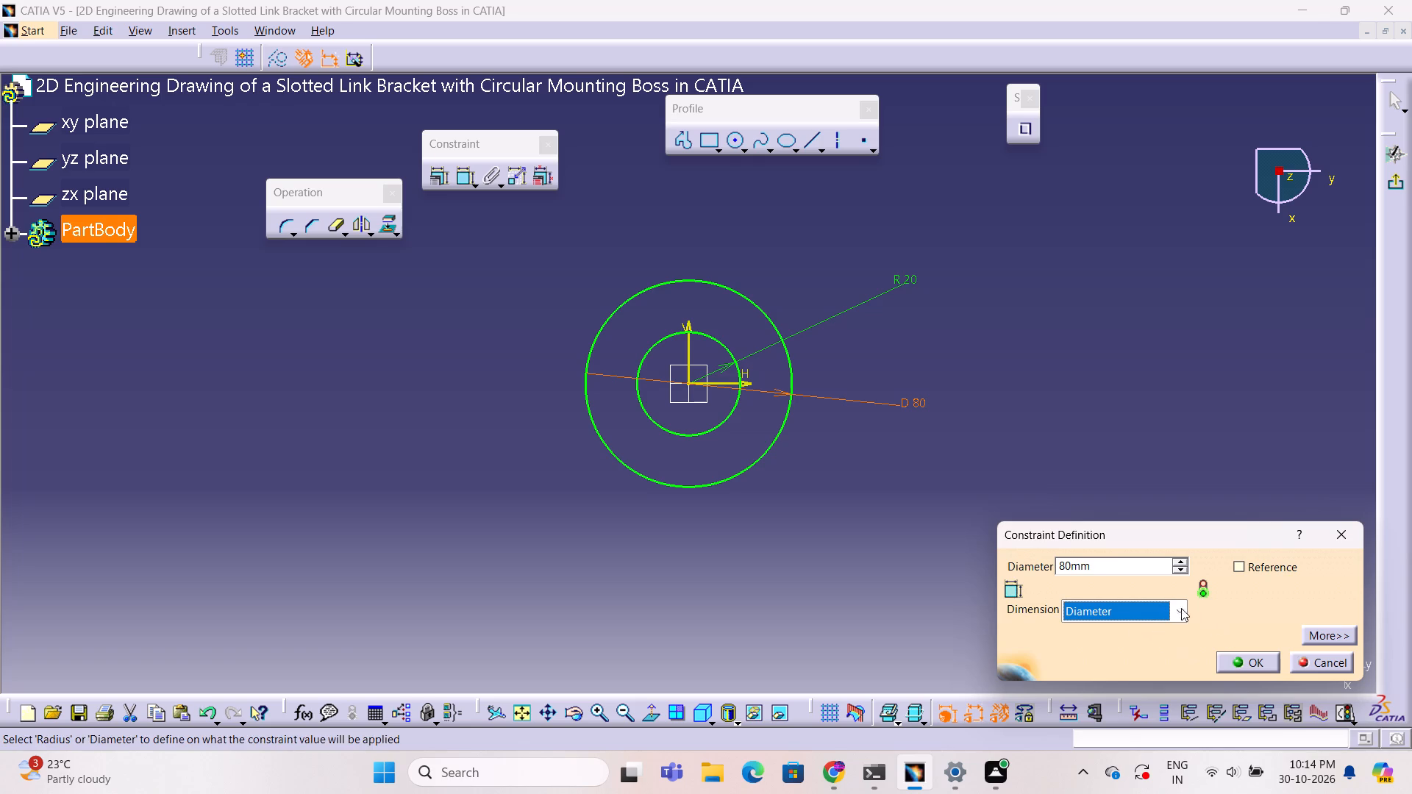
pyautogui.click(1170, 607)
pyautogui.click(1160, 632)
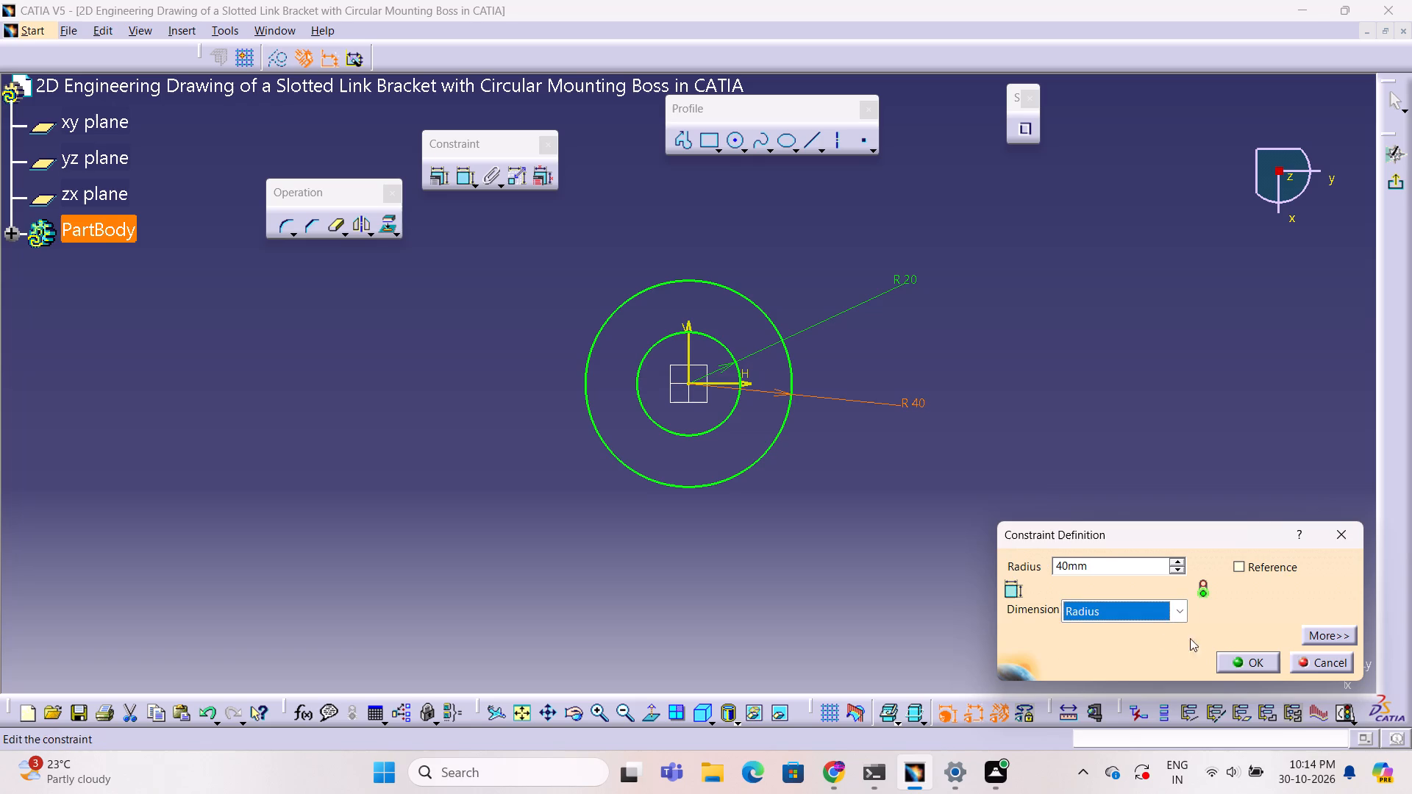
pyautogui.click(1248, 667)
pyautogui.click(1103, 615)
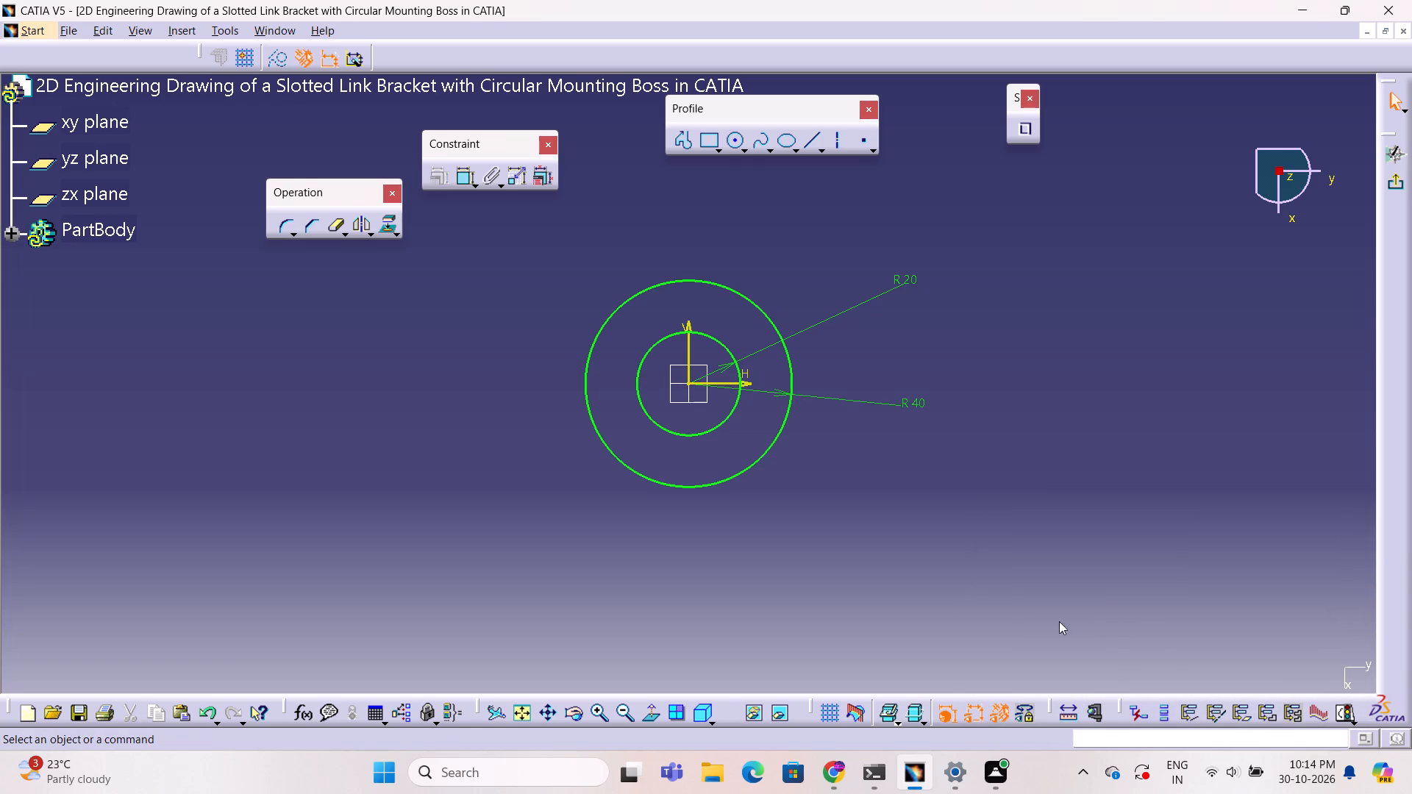
# Delete the inner circle from the boss sketch, leaving only the outer 40 mm radius circle.
pyautogui.moveTo(702, 435); pyautogui.dragTo(730, 417)
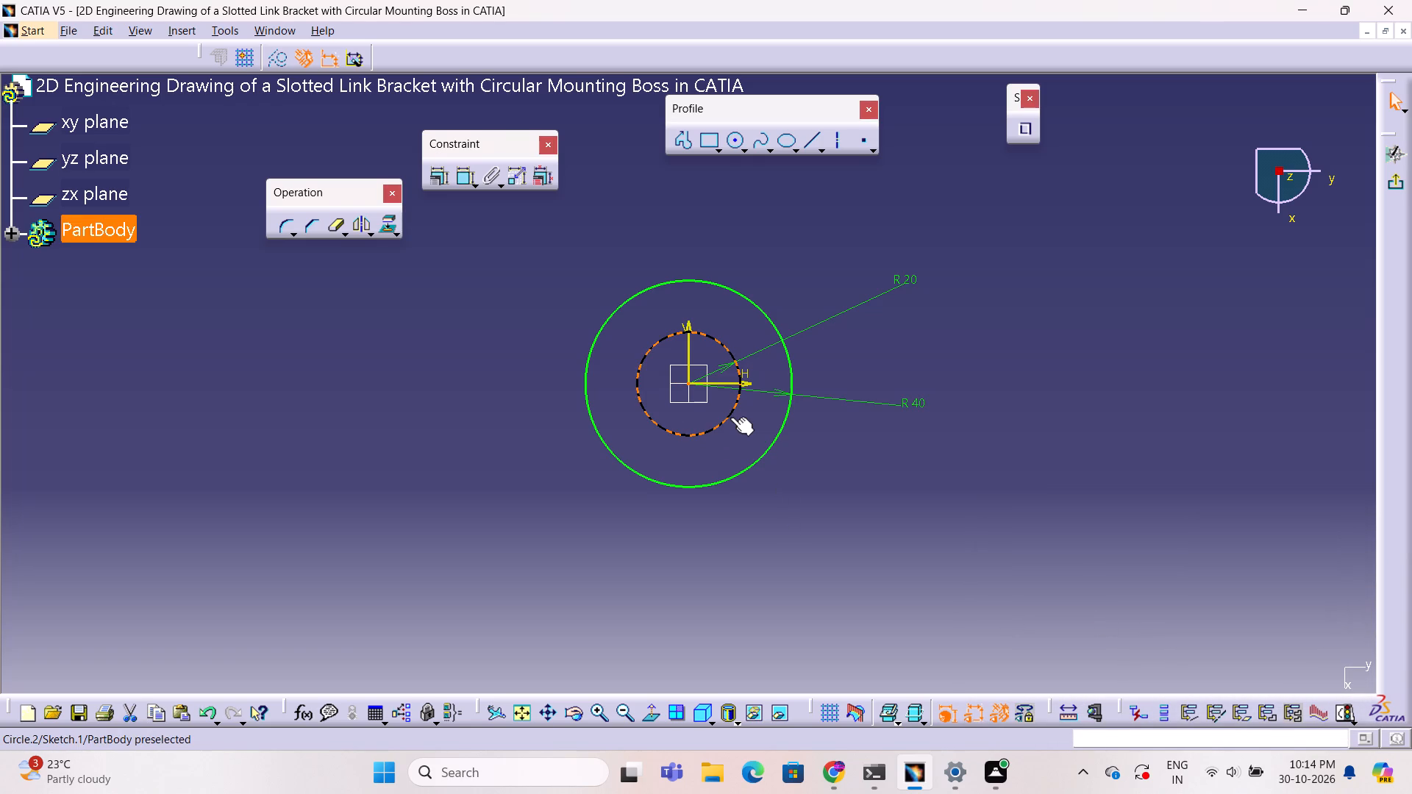
pyautogui.press('Delete')
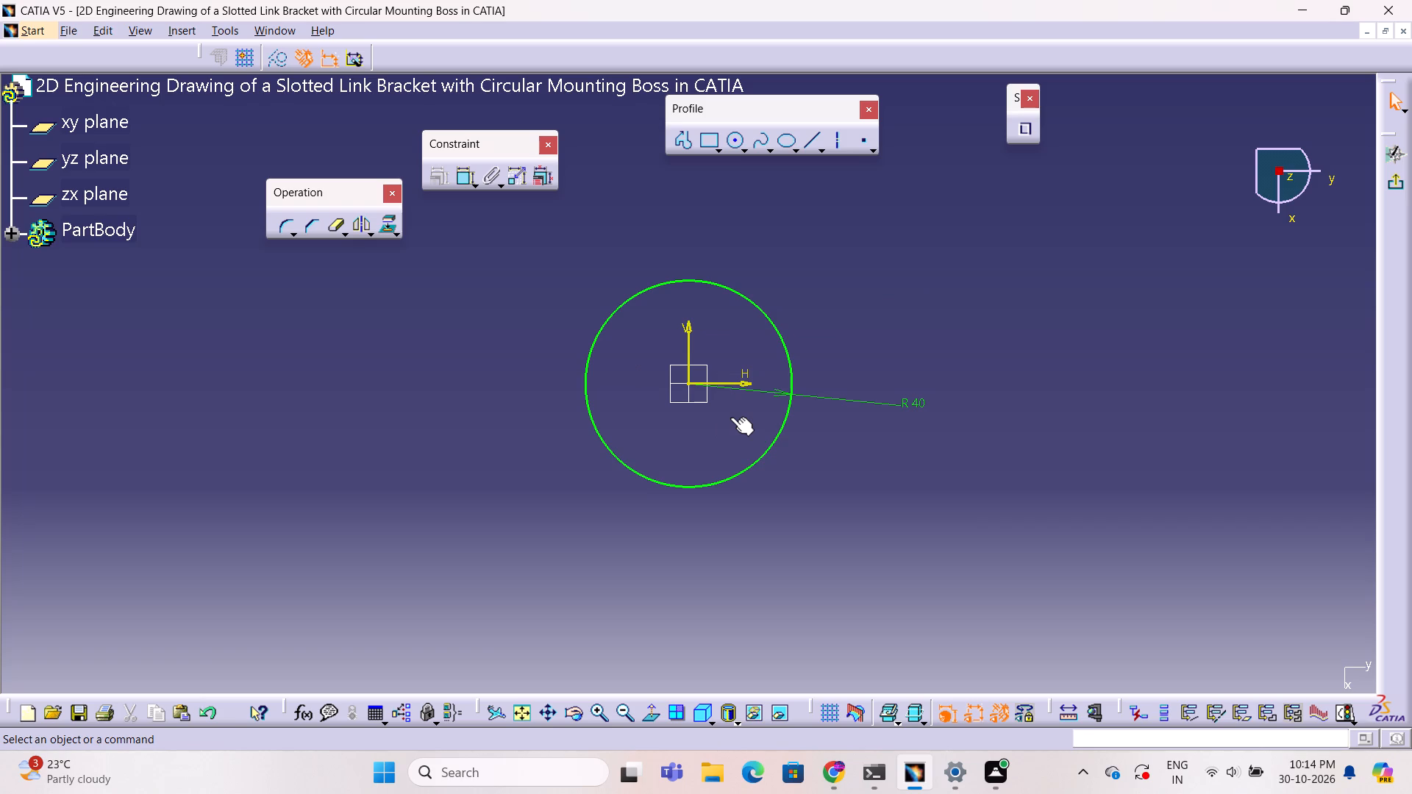
pyautogui.click(956, 518)
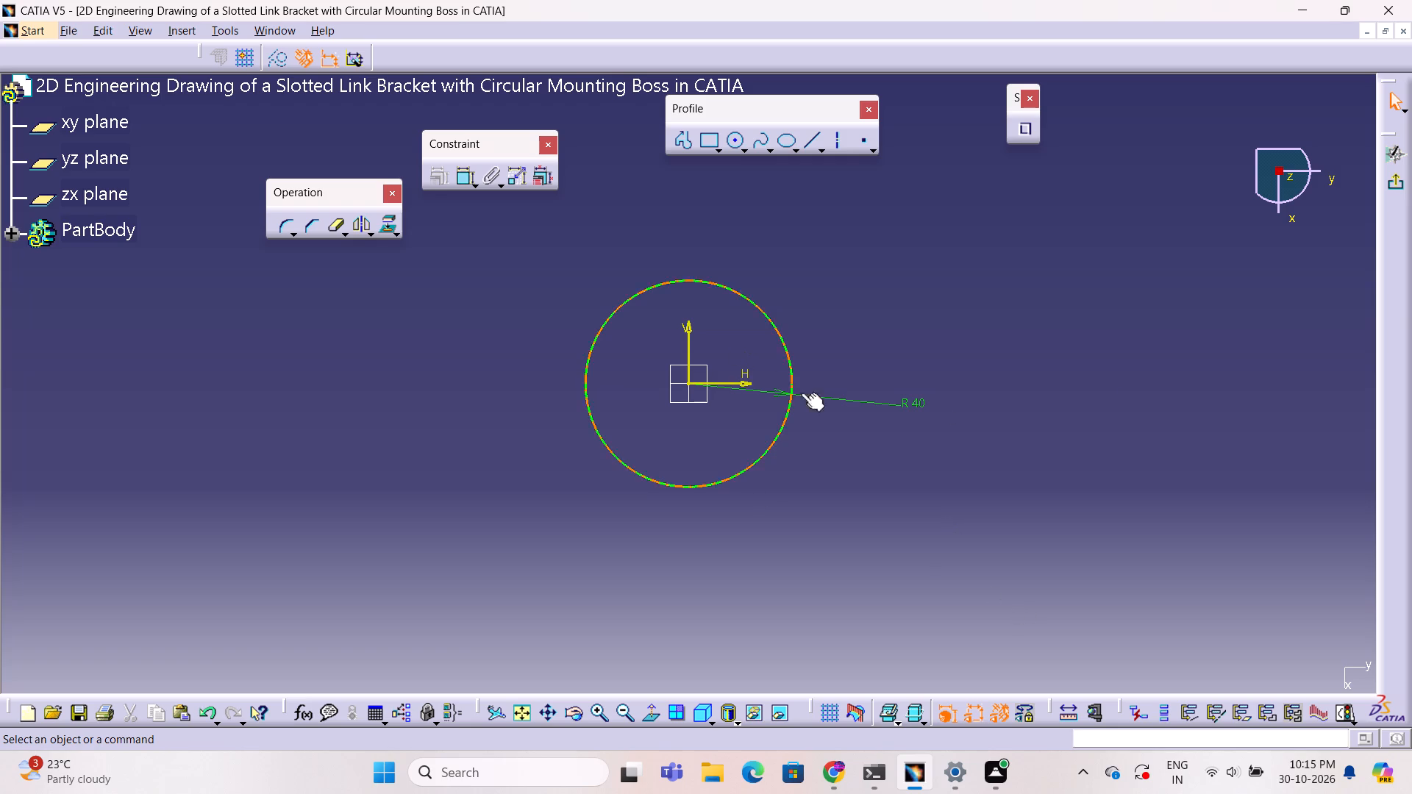
# Exit the sketch and pad the circle to a length of 55 mm in one direction, without mirrored extent.
pyautogui.click(1400, 190)
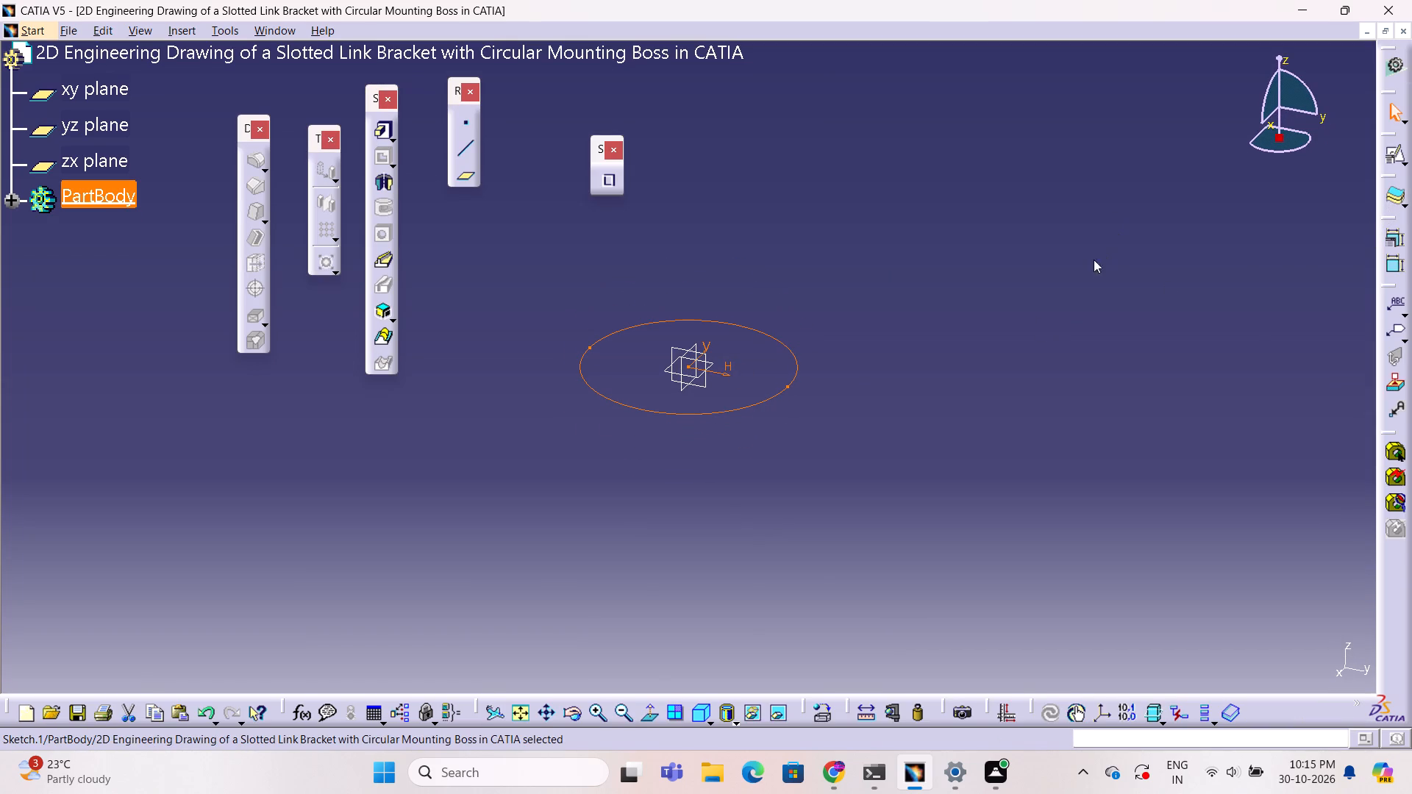
pyautogui.click(385, 135)
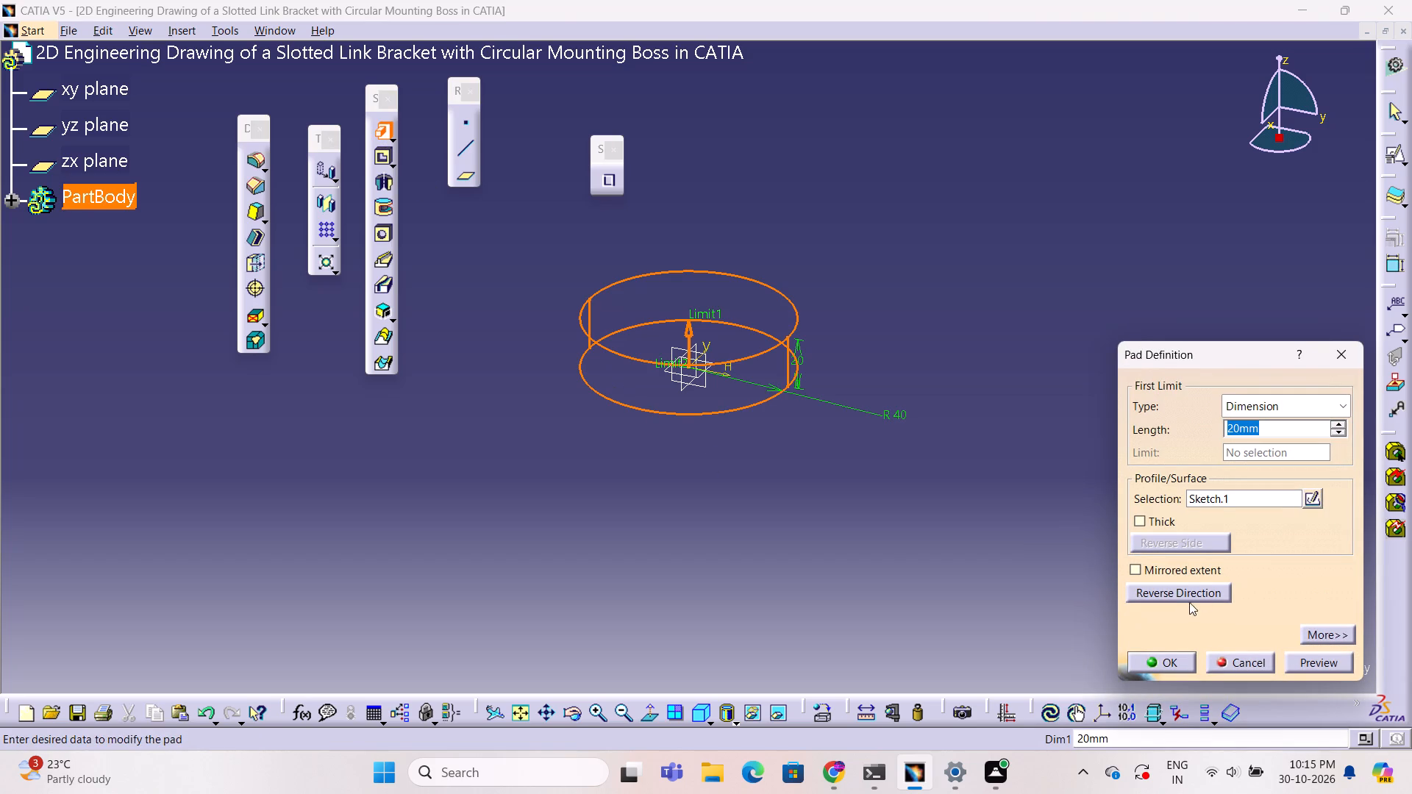
pyautogui.click(1169, 571)
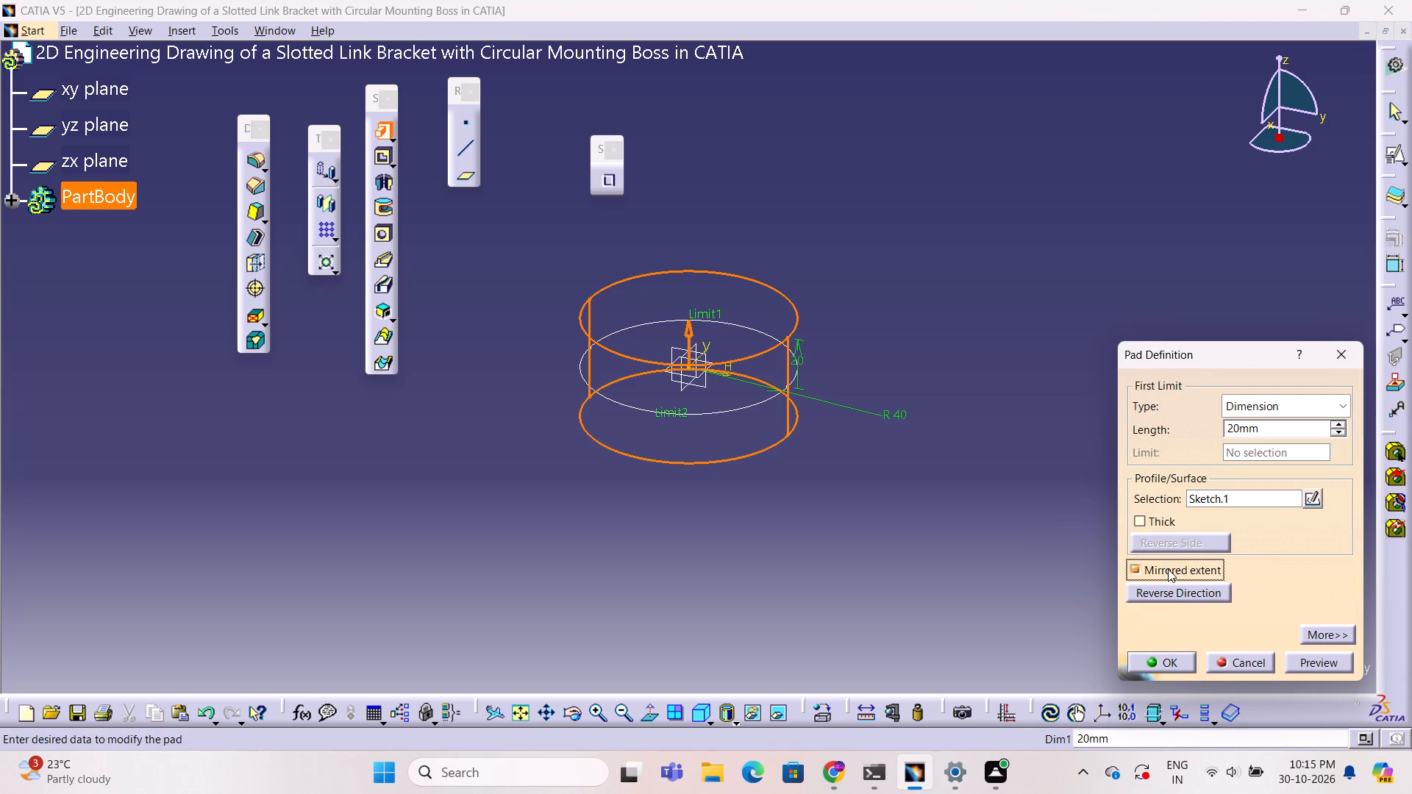
pyautogui.click(1168, 569)
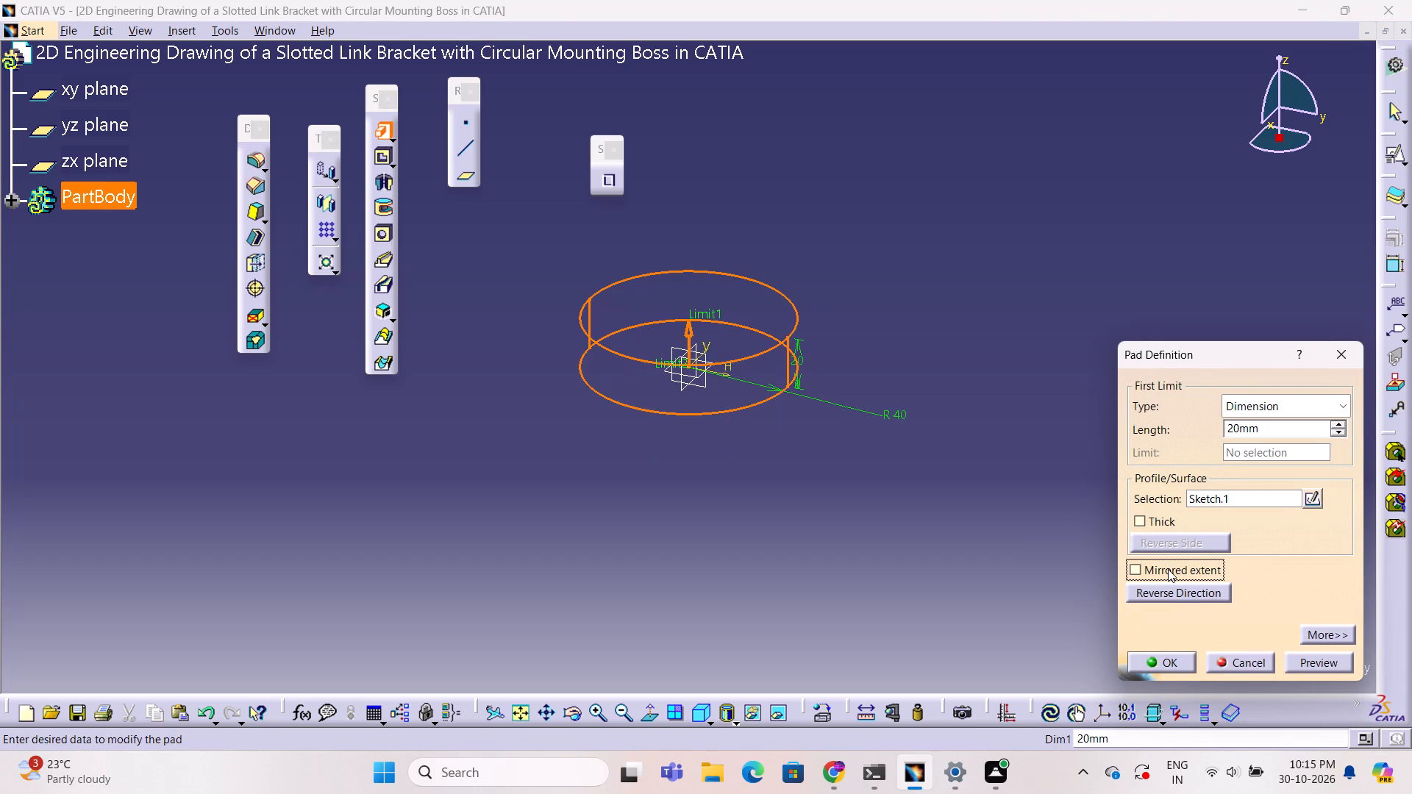
pyautogui.click(1291, 434)
pyautogui.click(1291, 434)
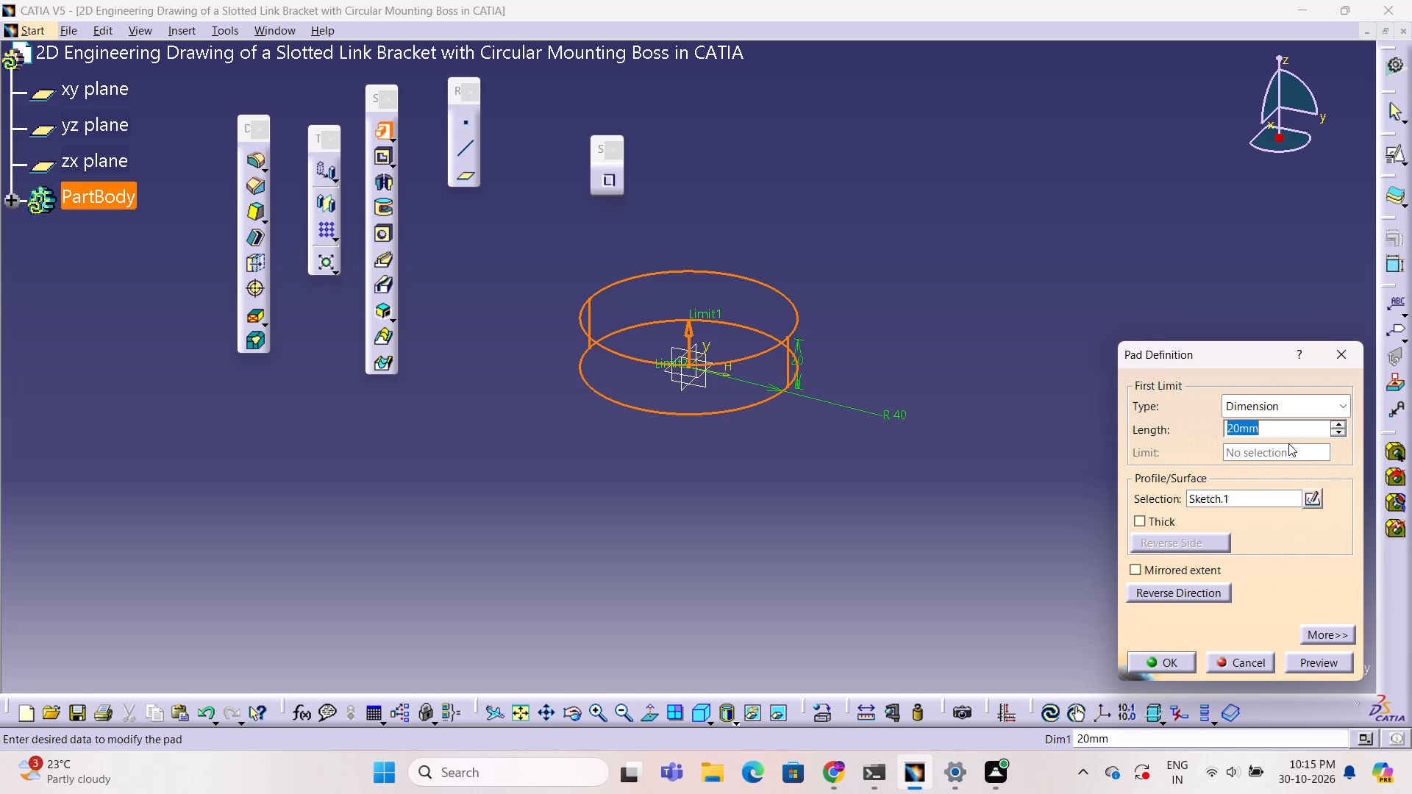
pyautogui.write('55')
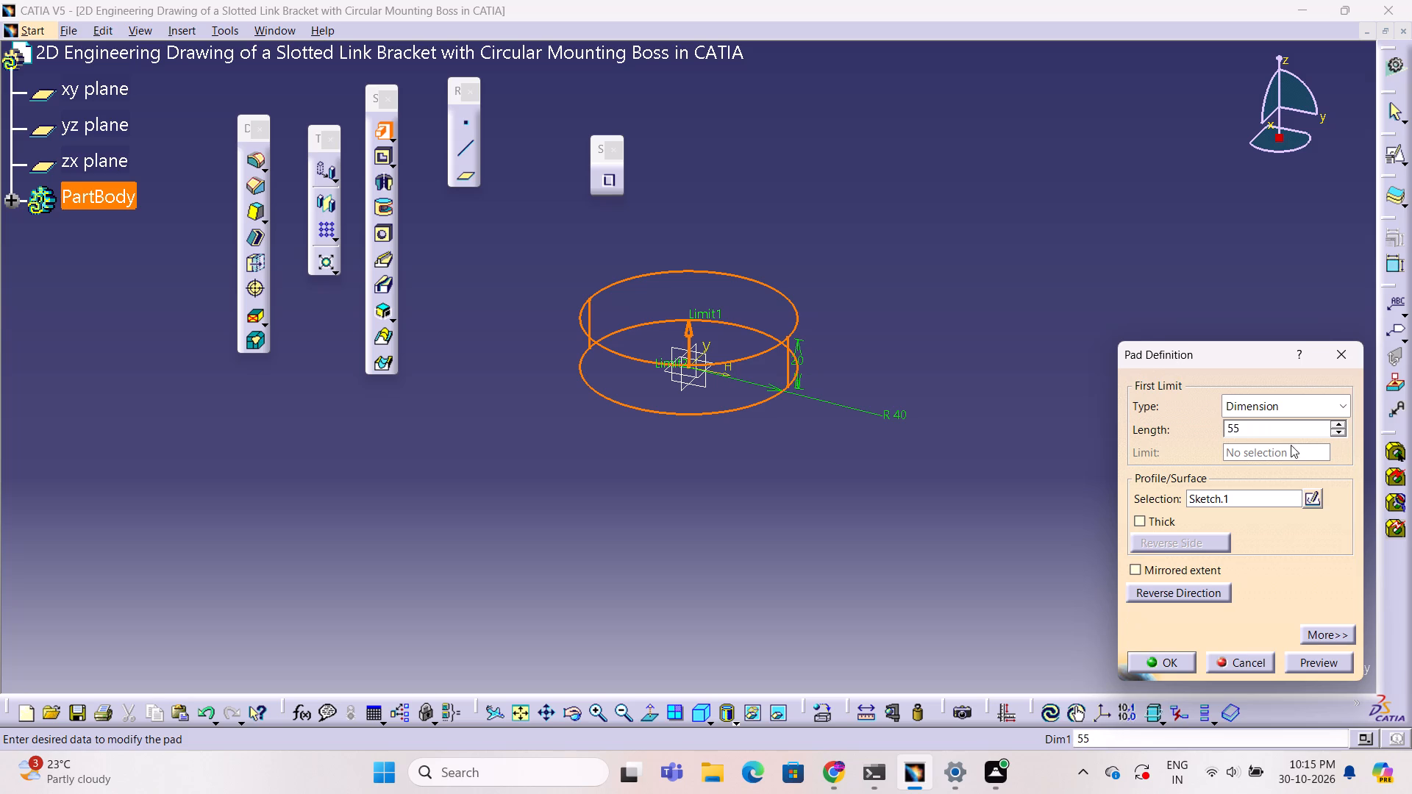
pyautogui.click(1336, 668)
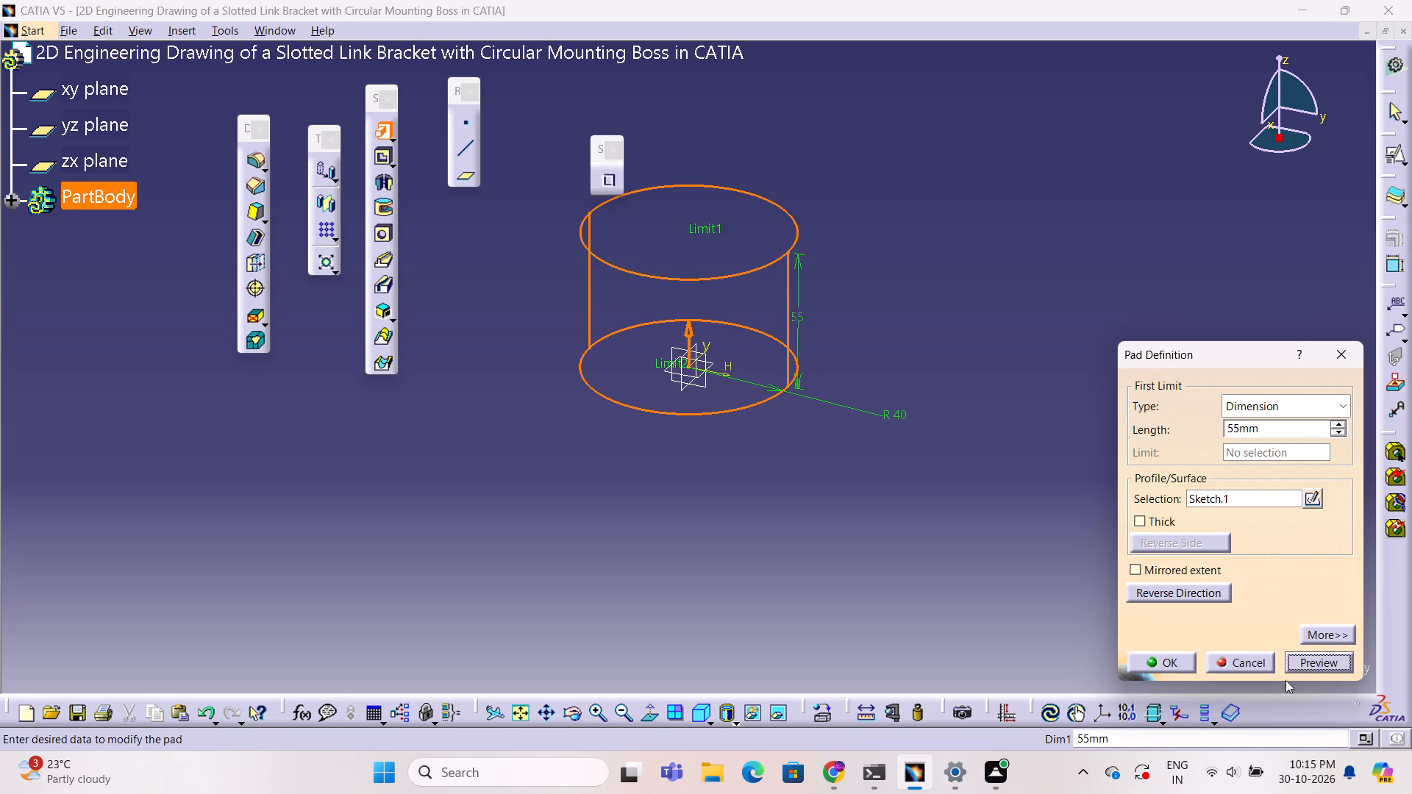
pyautogui.click(1156, 668)
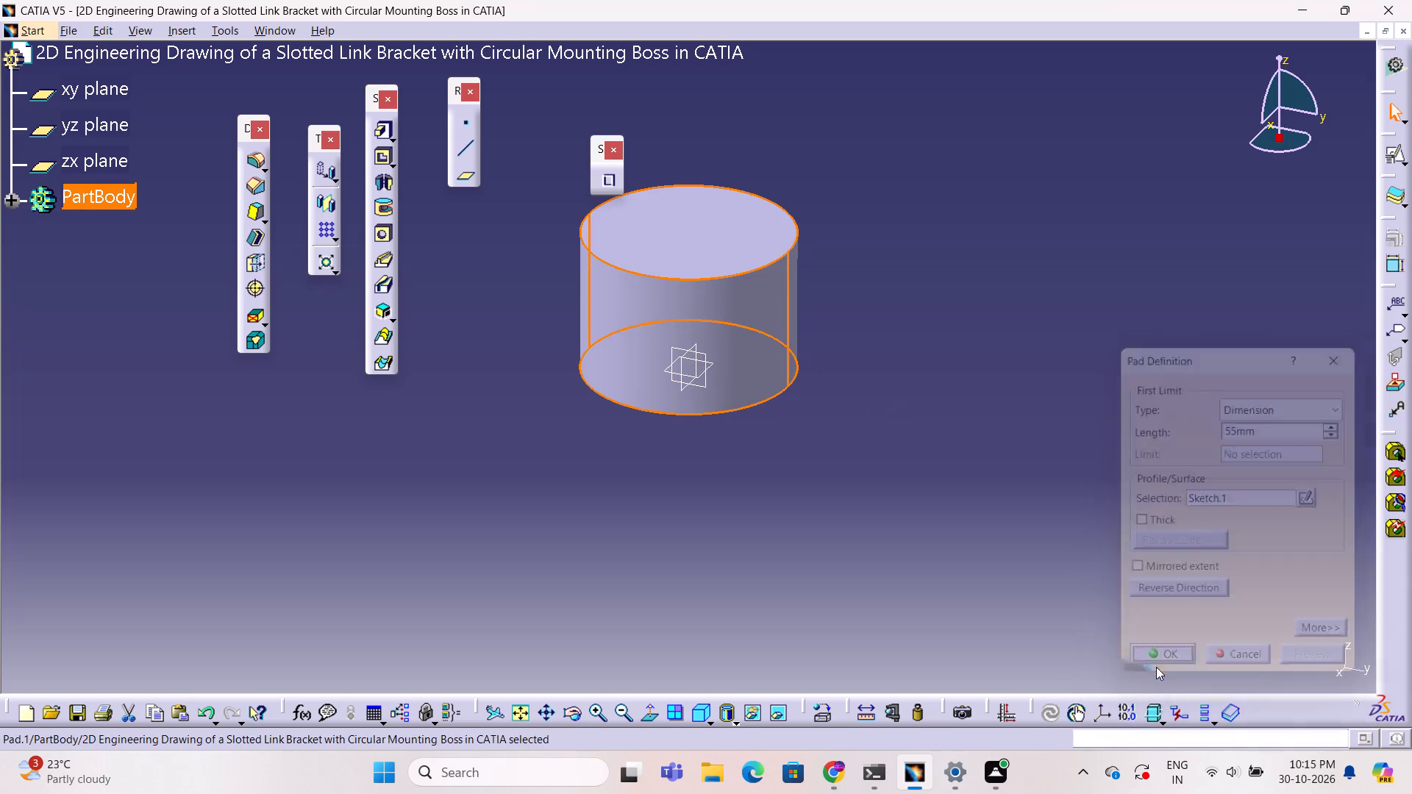
pyautogui.click(1001, 639)
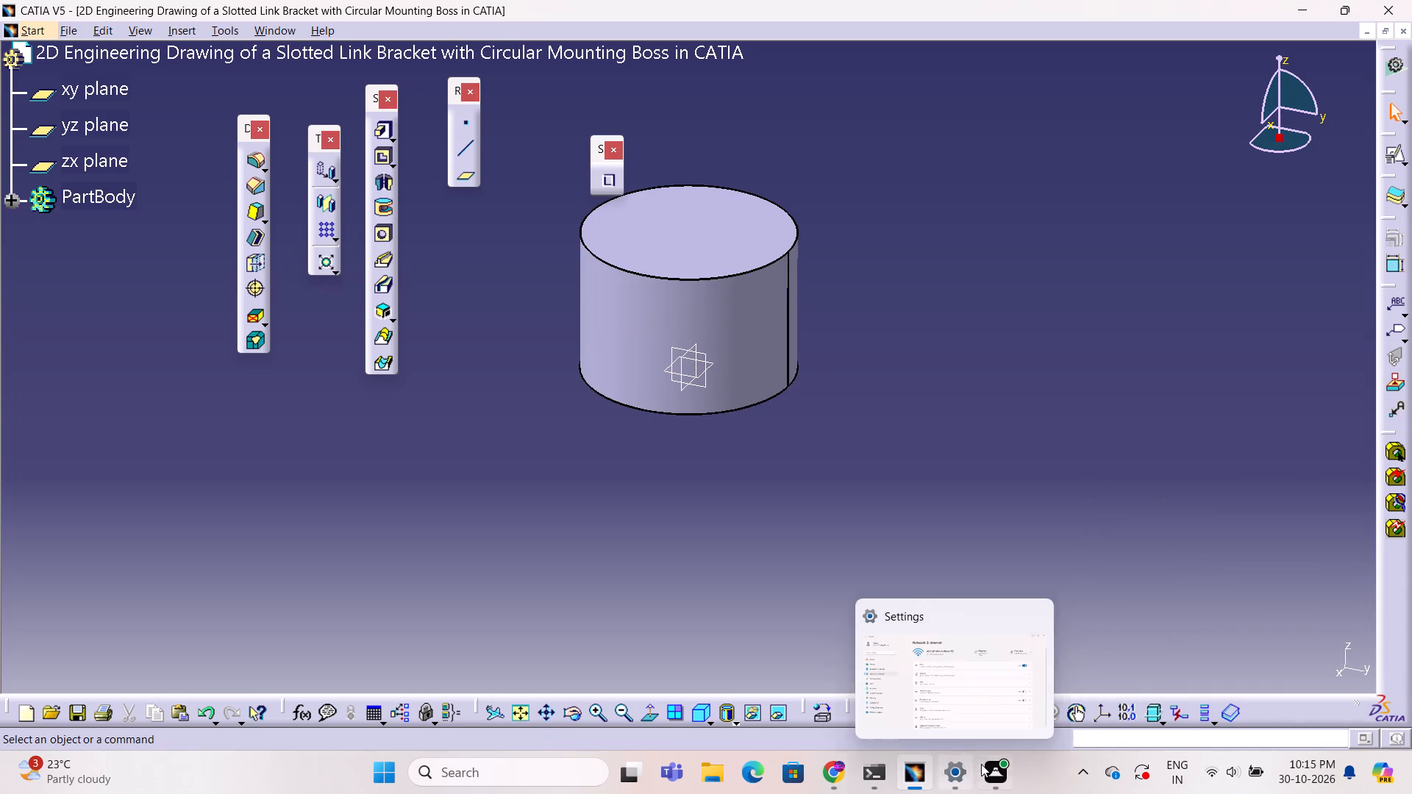
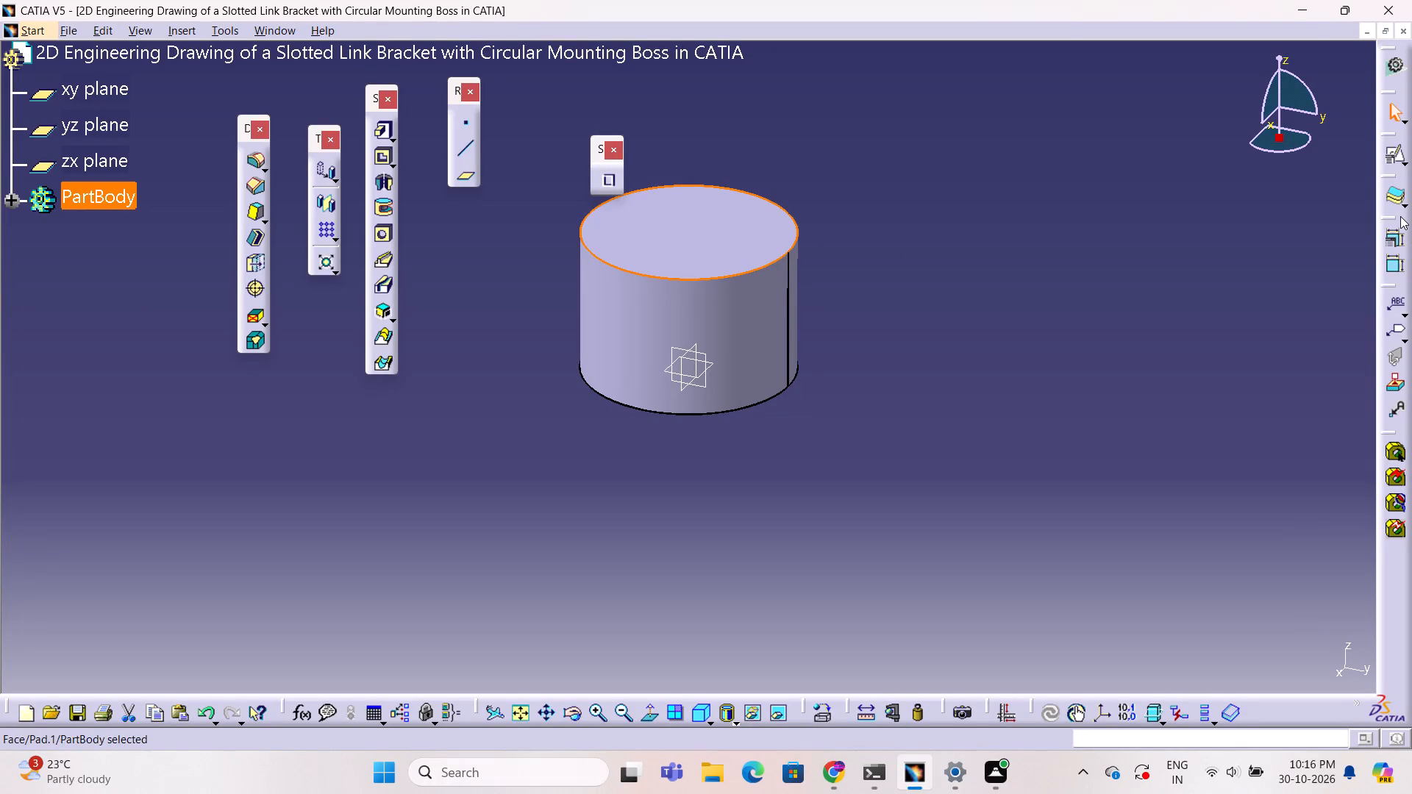
# Create a positioned sketch on the top face of the cylindrical boss.
pyautogui.click(1391, 157)
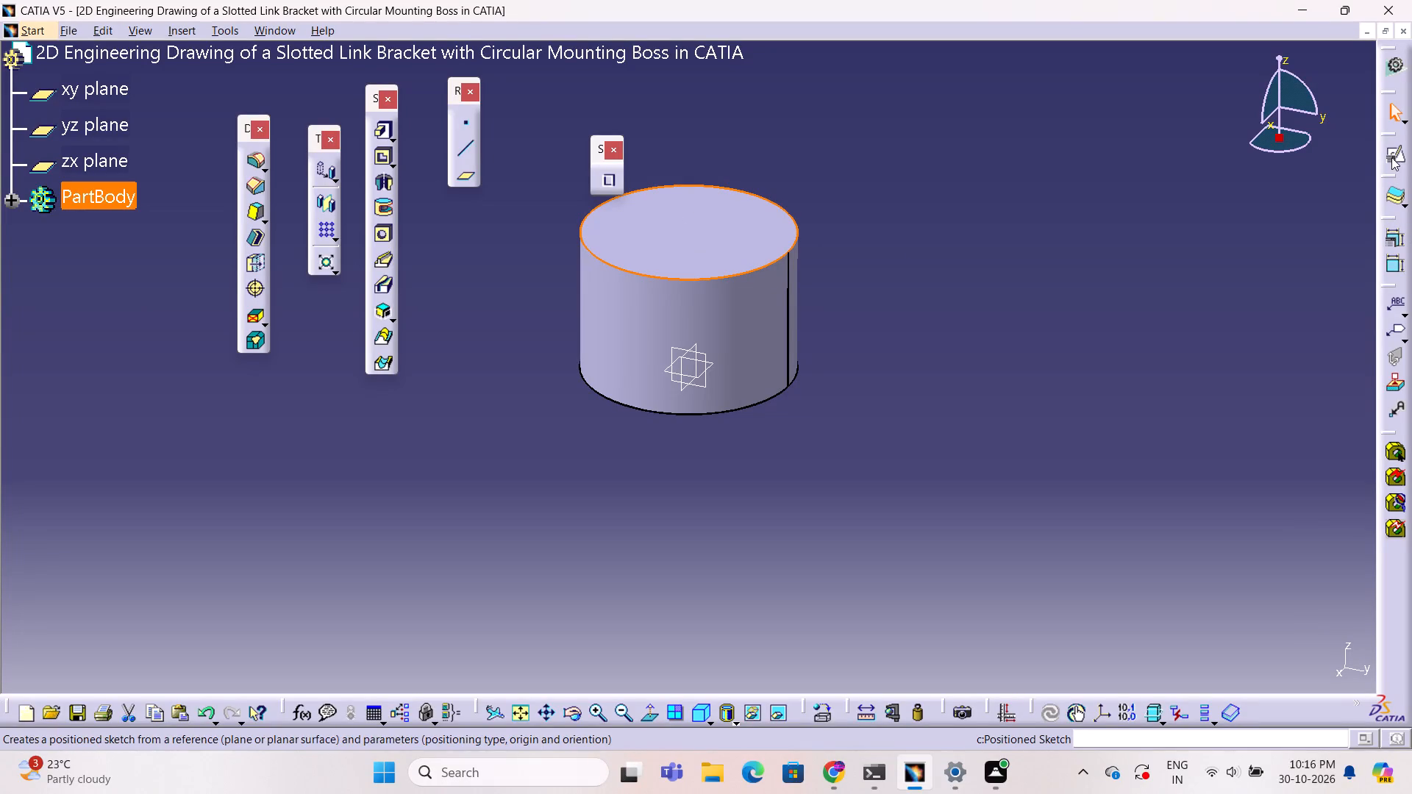
pyautogui.click(1260, 665)
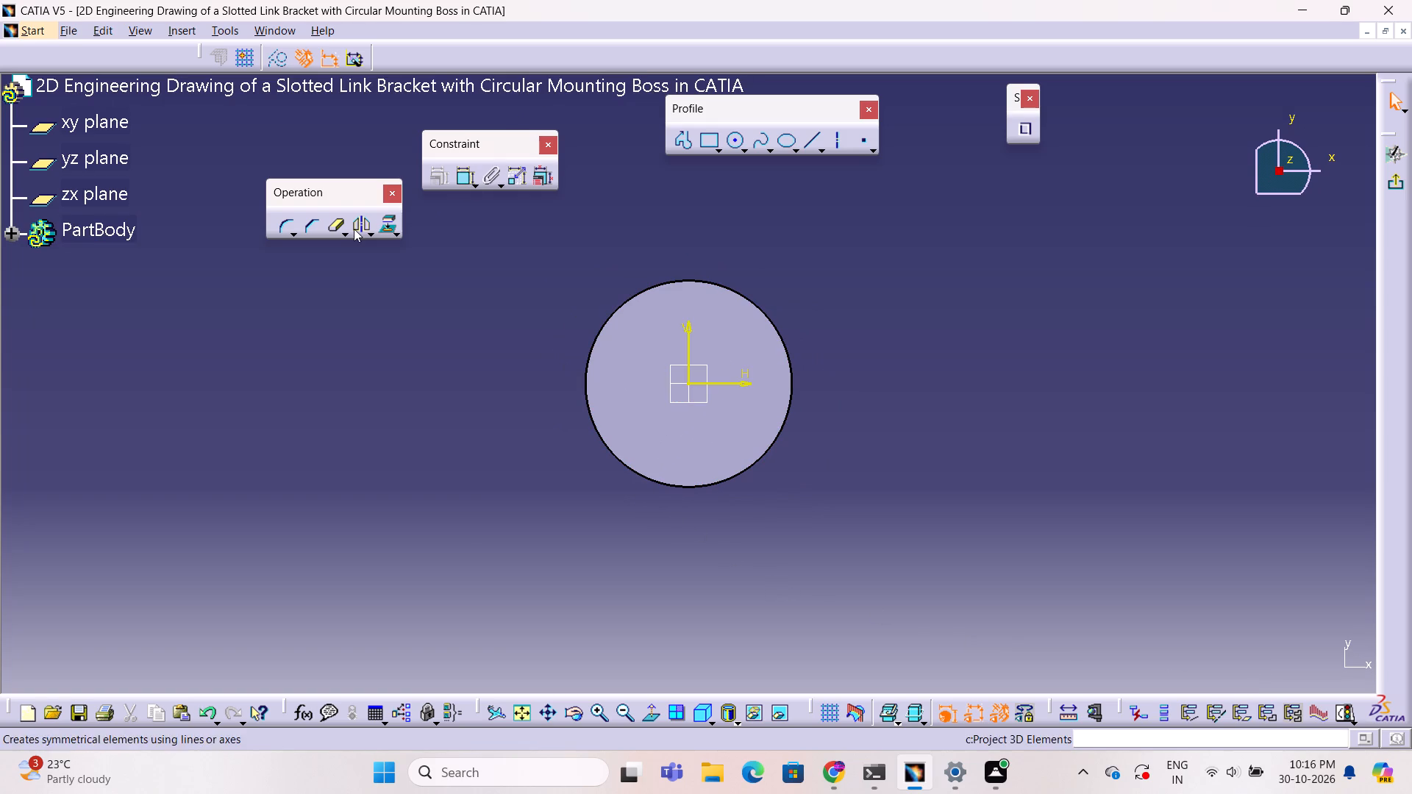
# Sketch a circle of about 26.45 mm radius above the boss outline, centred on the vertical axis.
pyautogui.click(727, 145)
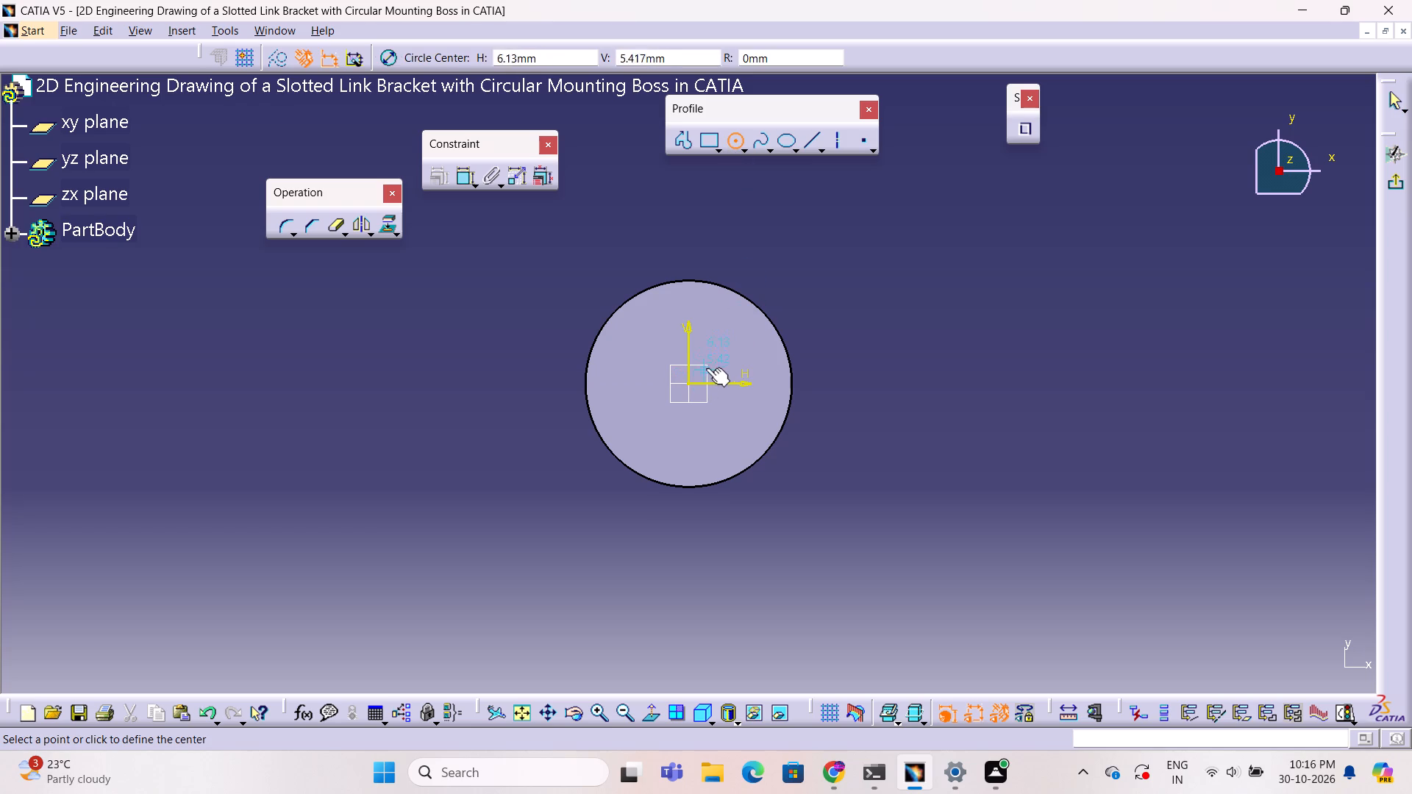
pyautogui.click(691, 216)
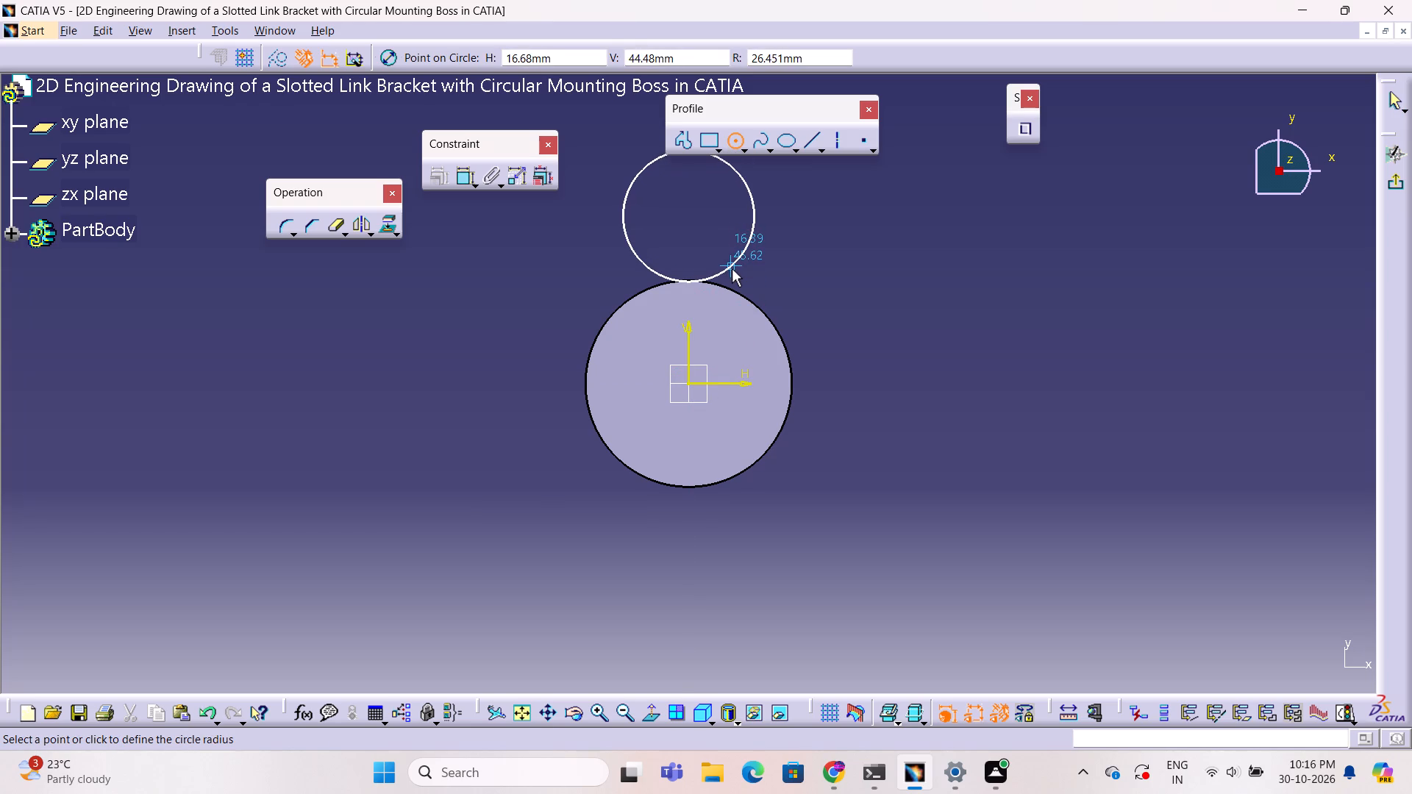
pyautogui.click(732, 269)
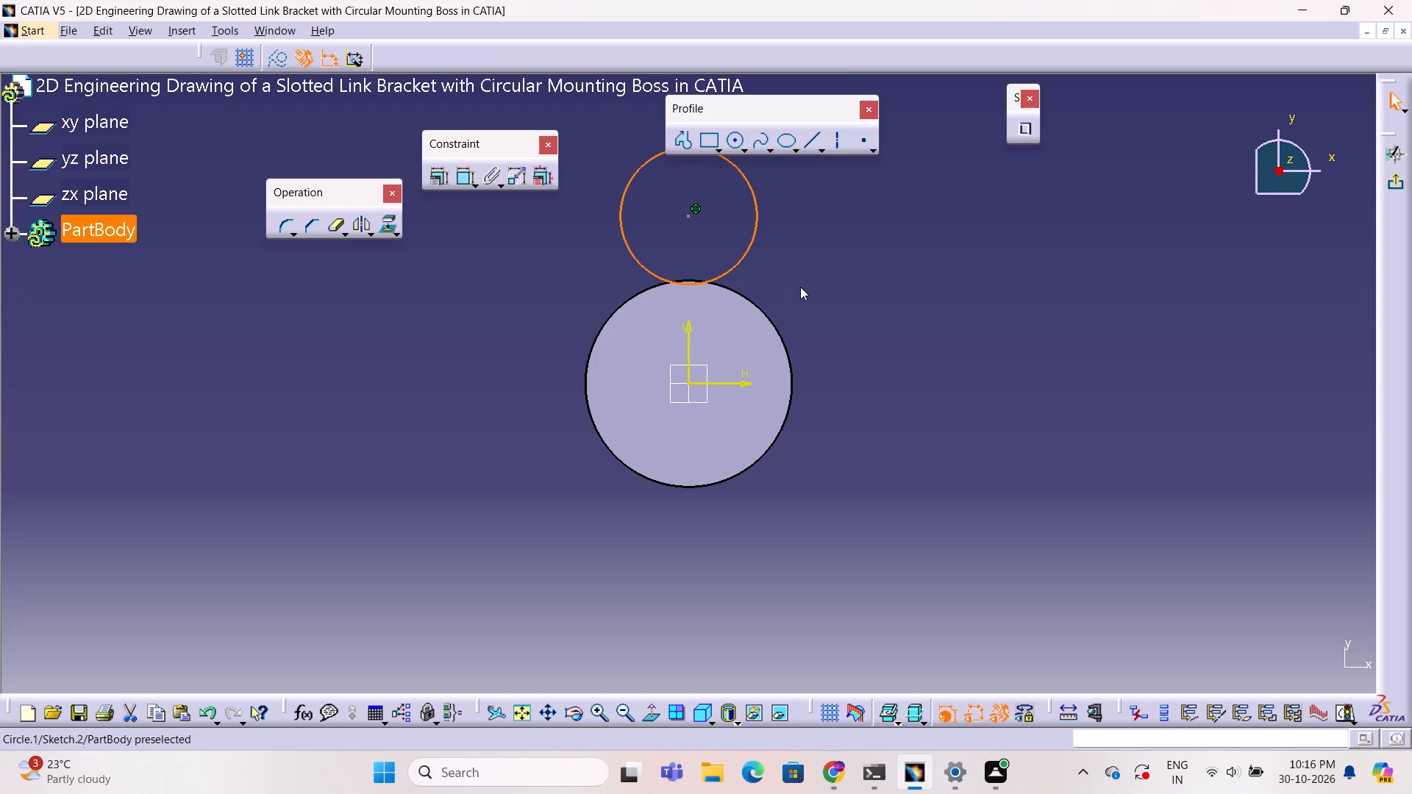
pyautogui.click(800, 287)
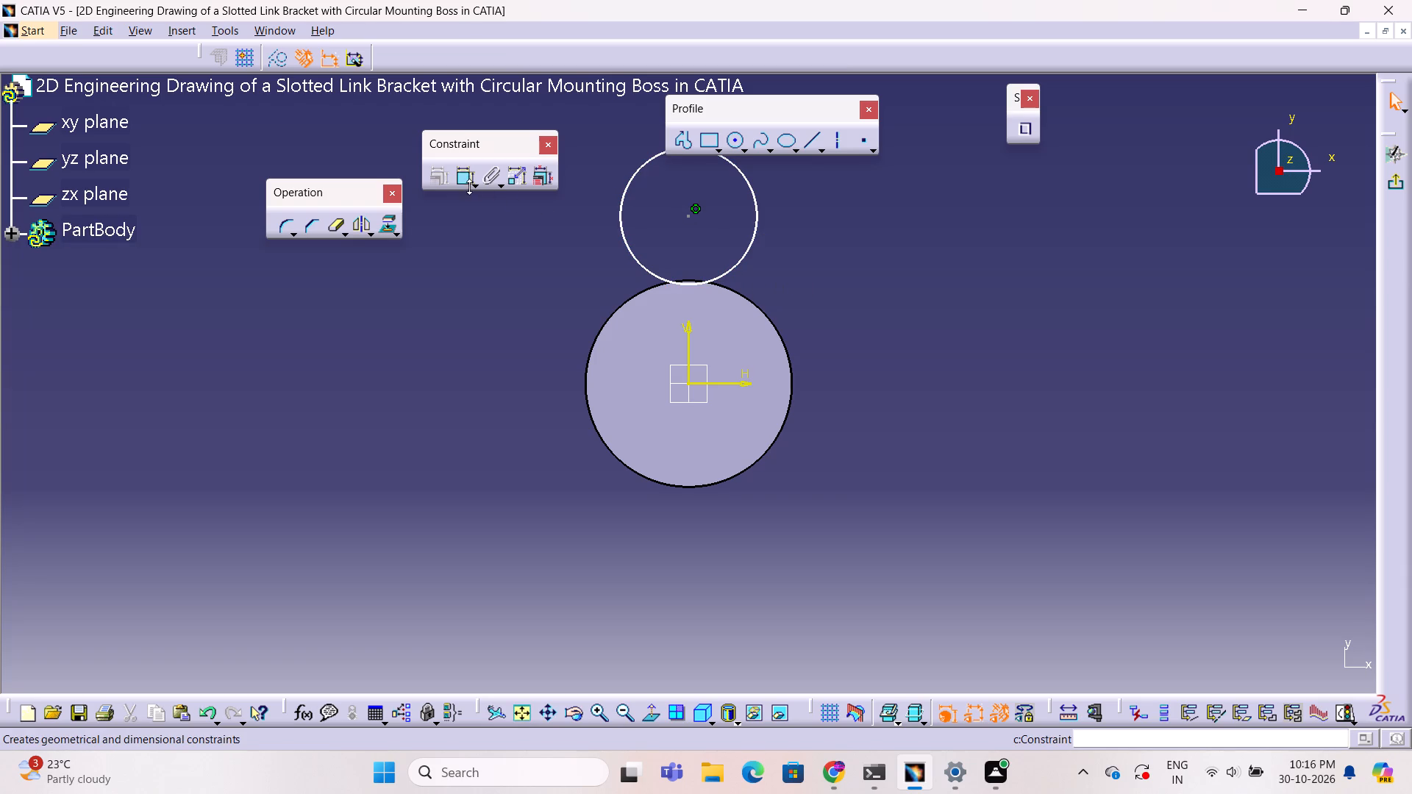
# Dimension the small circle above the boss and set its radius to 20 mm.
pyautogui.click(466, 185)
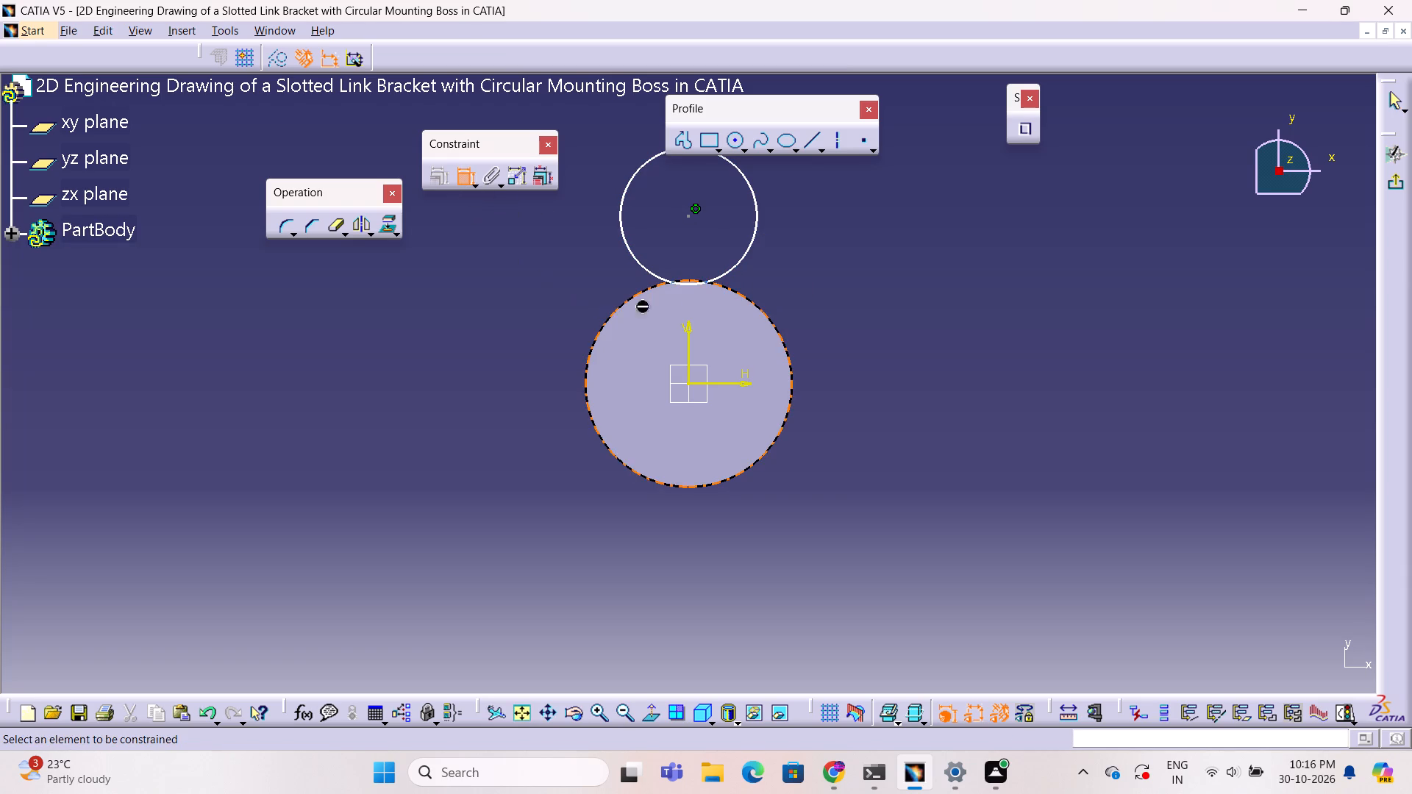
pyautogui.click(745, 251)
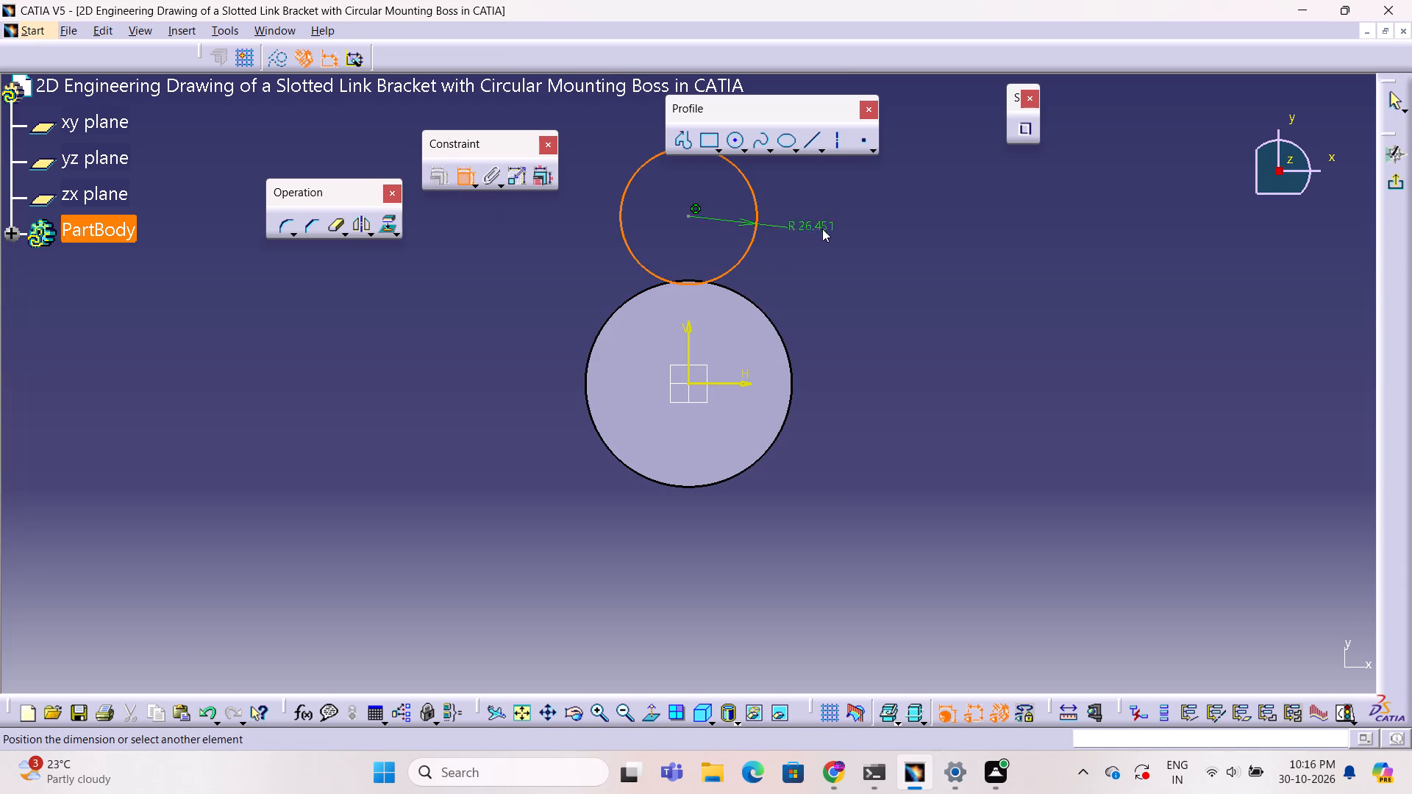
pyautogui.click(850, 236)
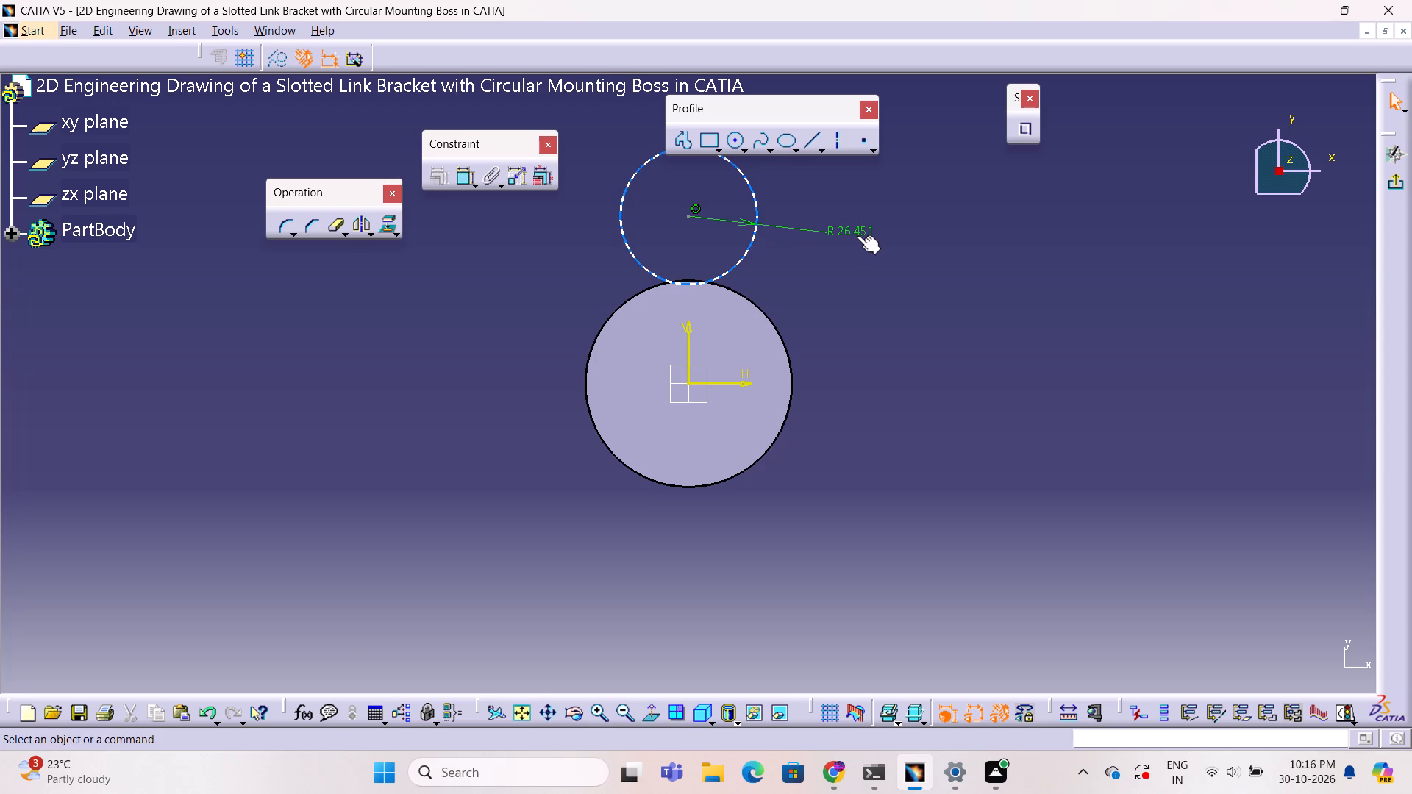
pyautogui.click(857, 234)
pyautogui.click(857, 234)
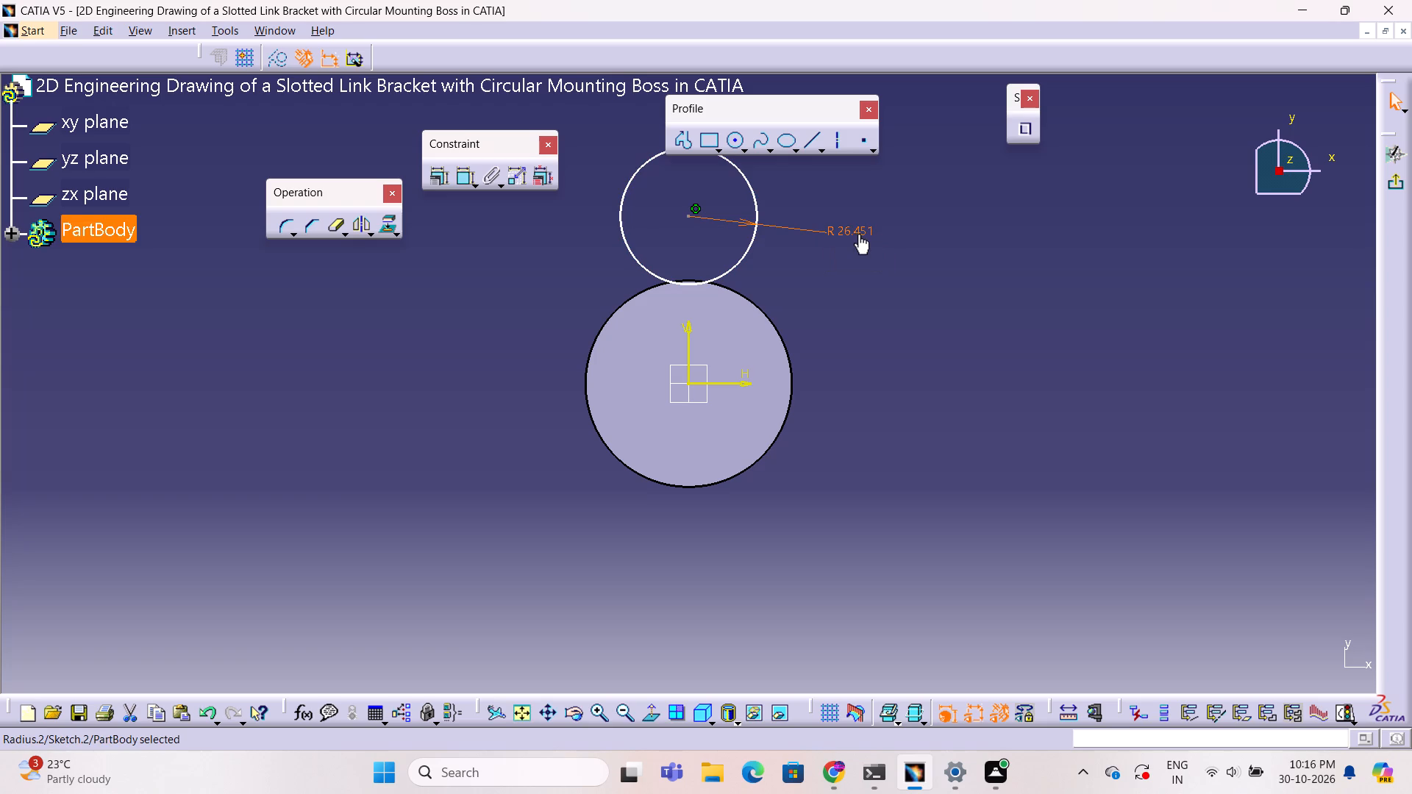
pyautogui.click(857, 234)
pyautogui.click(857, 234)
pyautogui.click(857, 234)
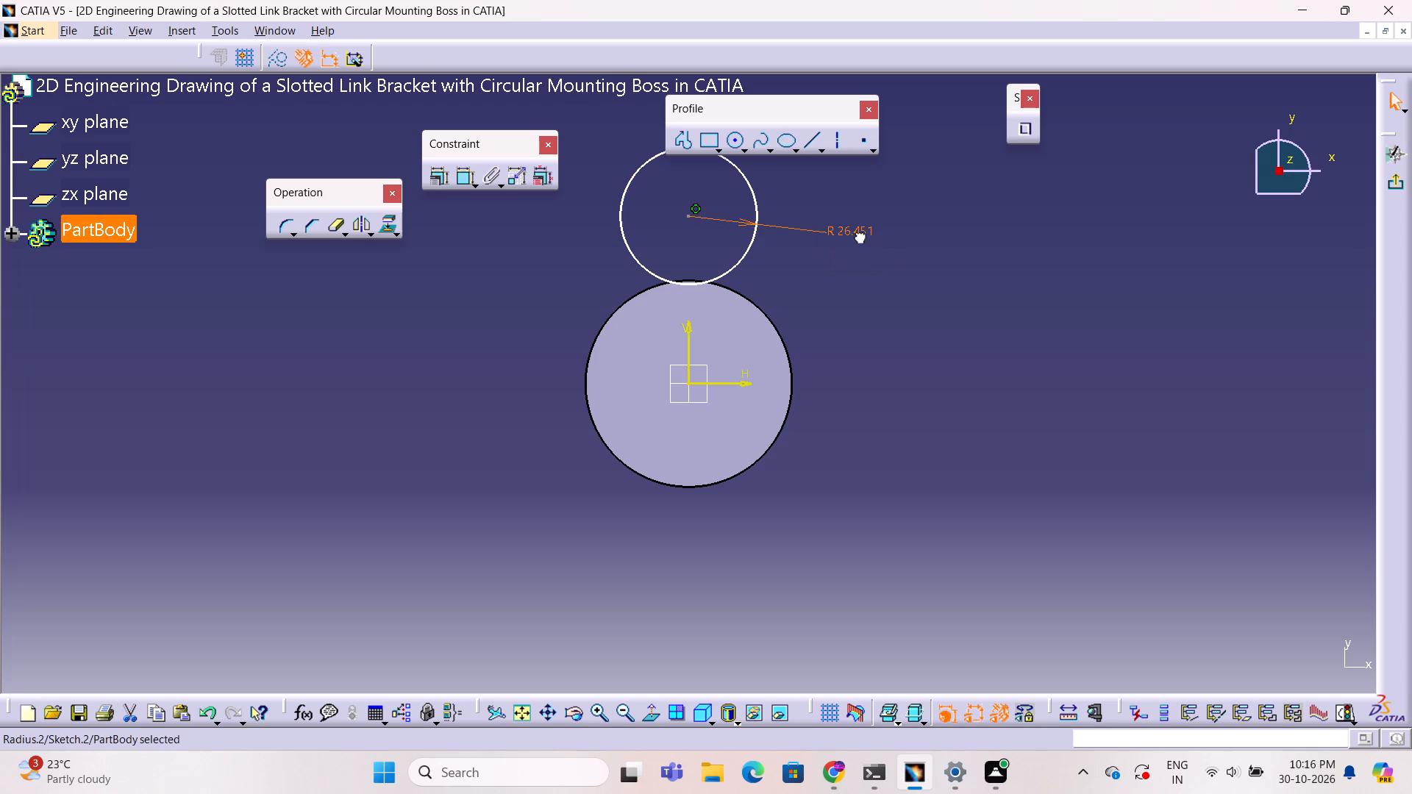
pyautogui.click(857, 234)
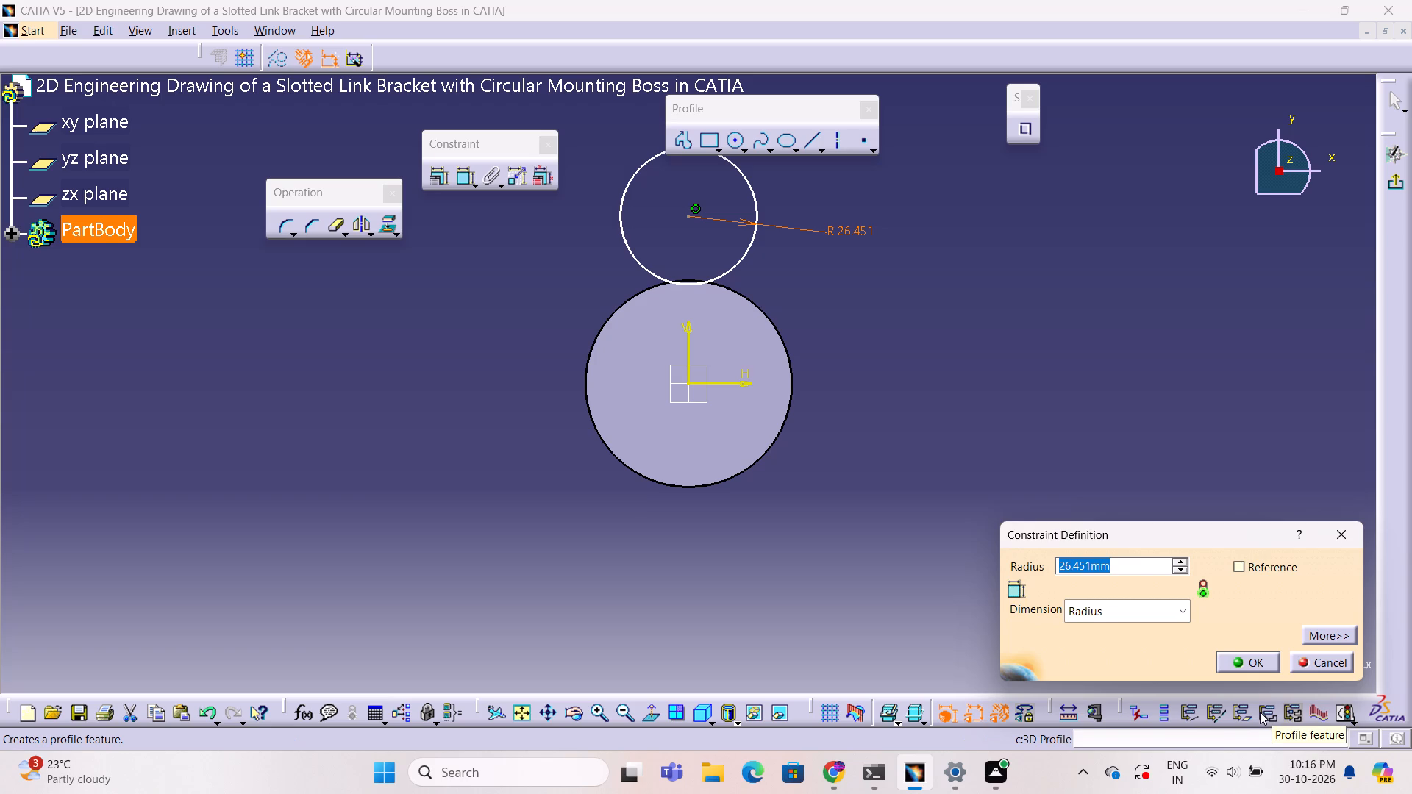
pyautogui.press('2')
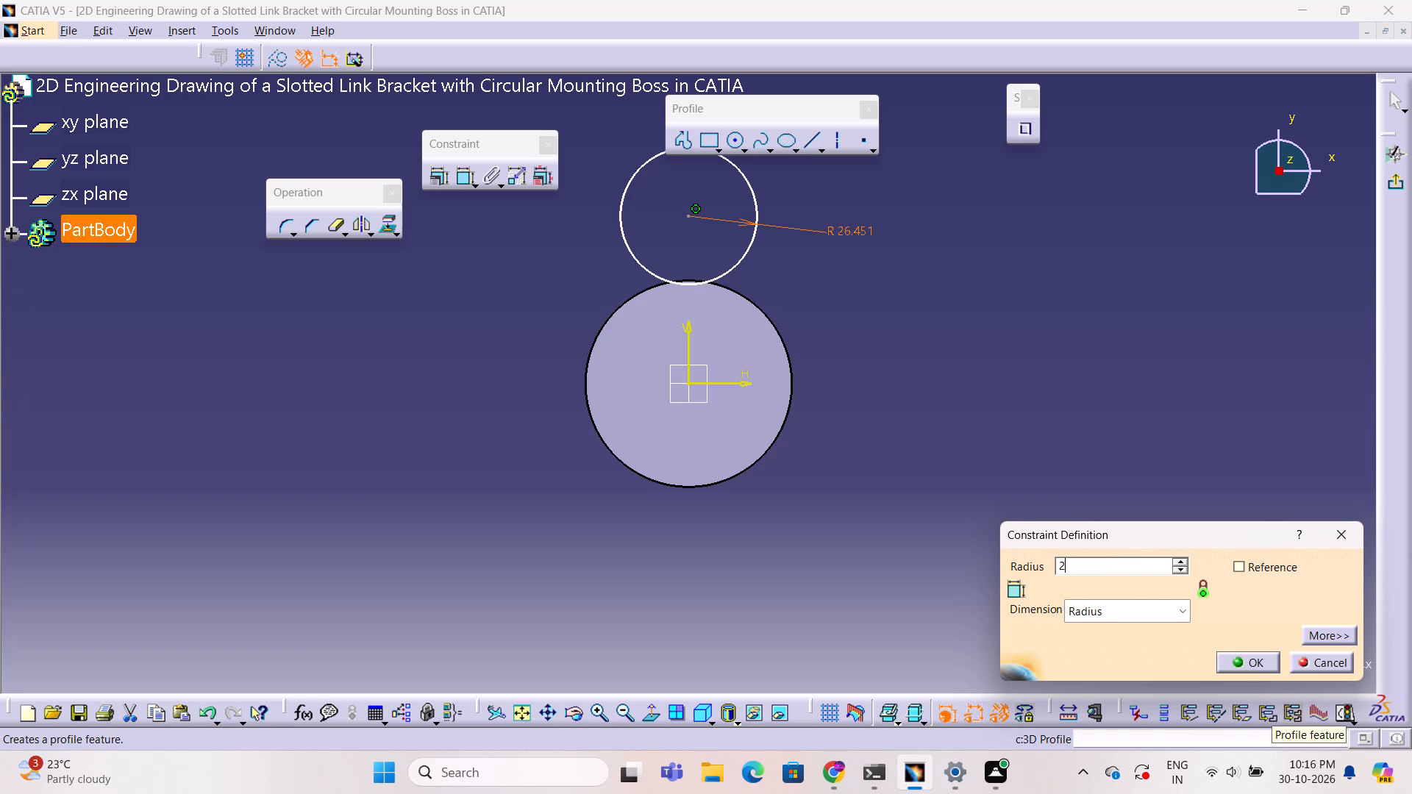
pyautogui.press('0')
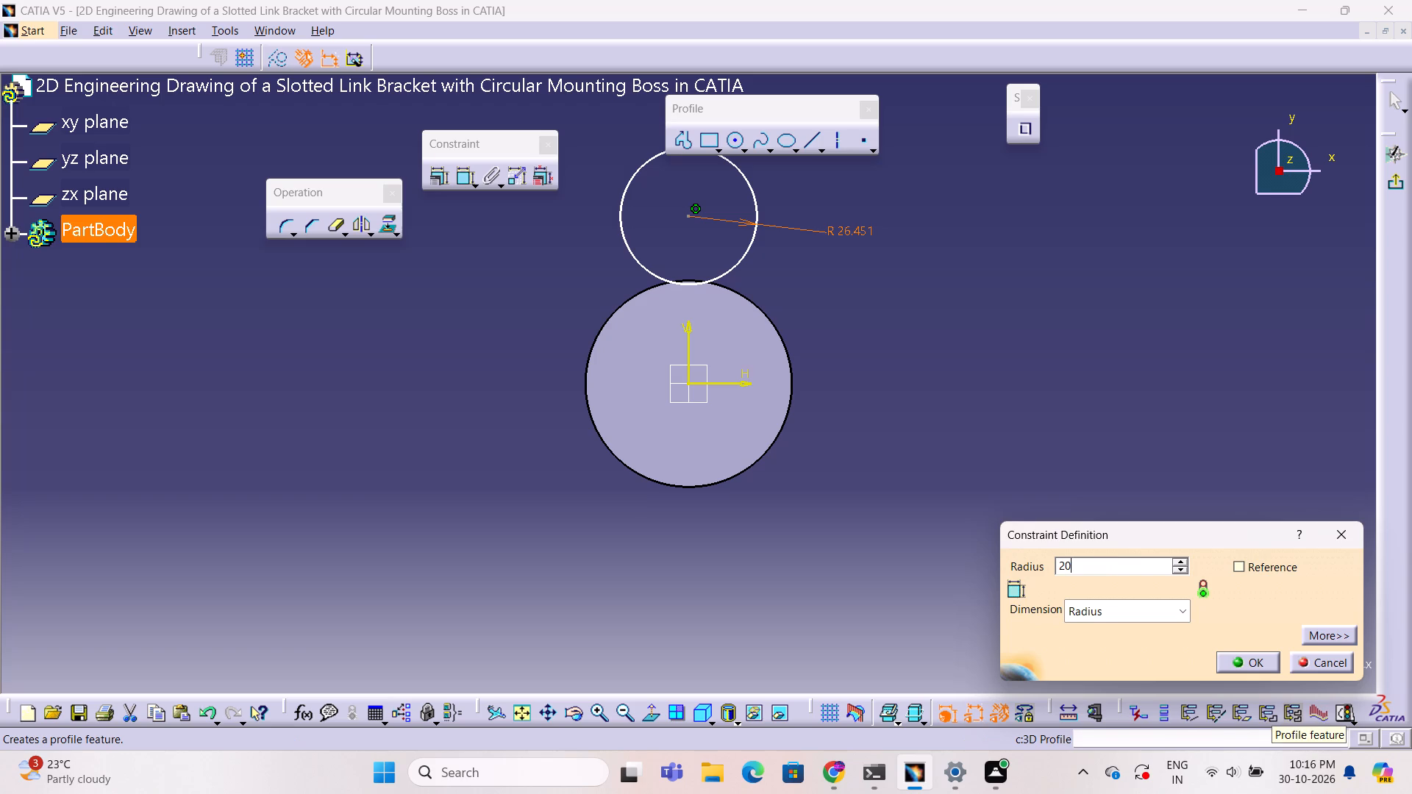
pyautogui.press('Return')
pyautogui.click(1258, 711)
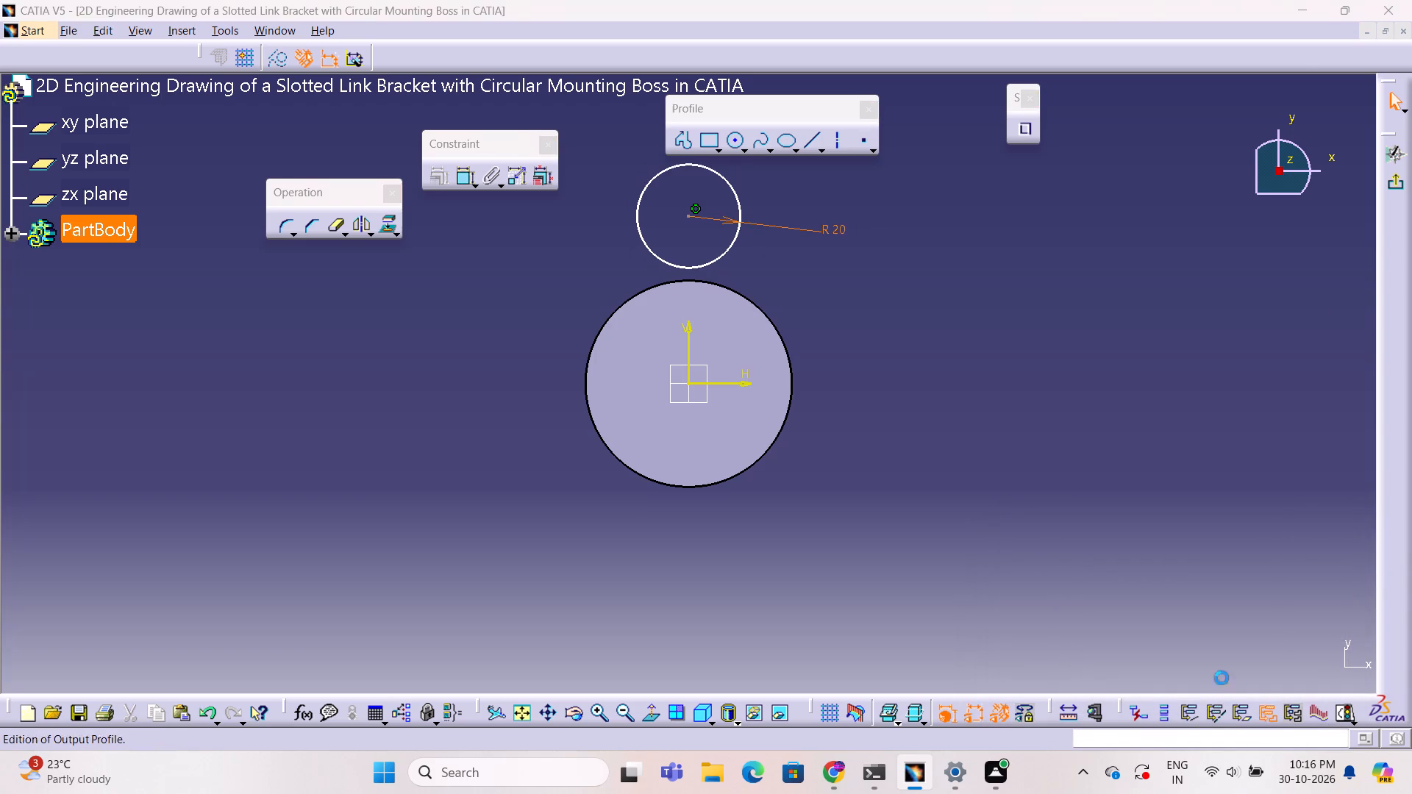
pyautogui.click(1349, 264)
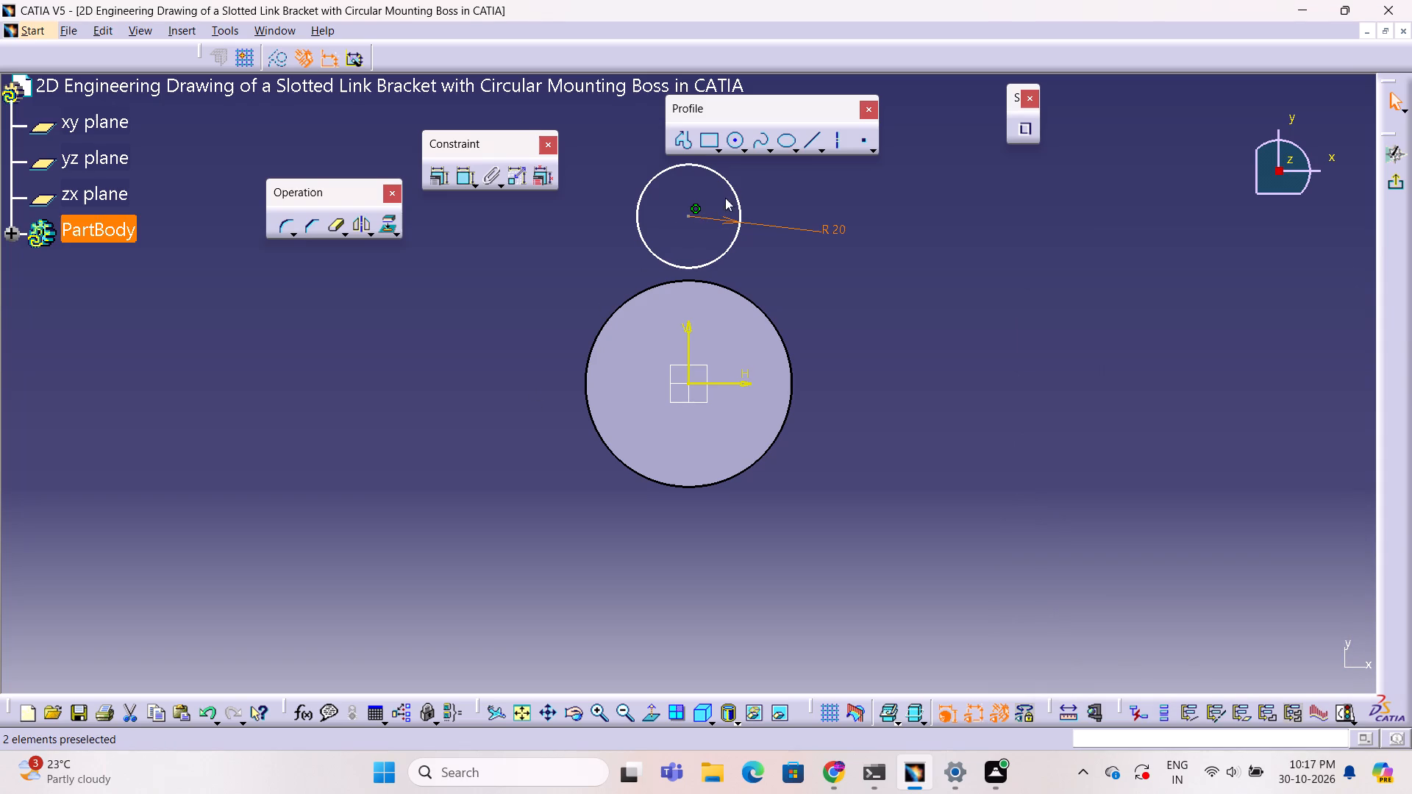
# Reposition the 20 mm radius circle along the vertical axis so it sits just above the boss outline.
pyautogui.moveTo(731, 190); pyautogui.dragTo(775, 371)
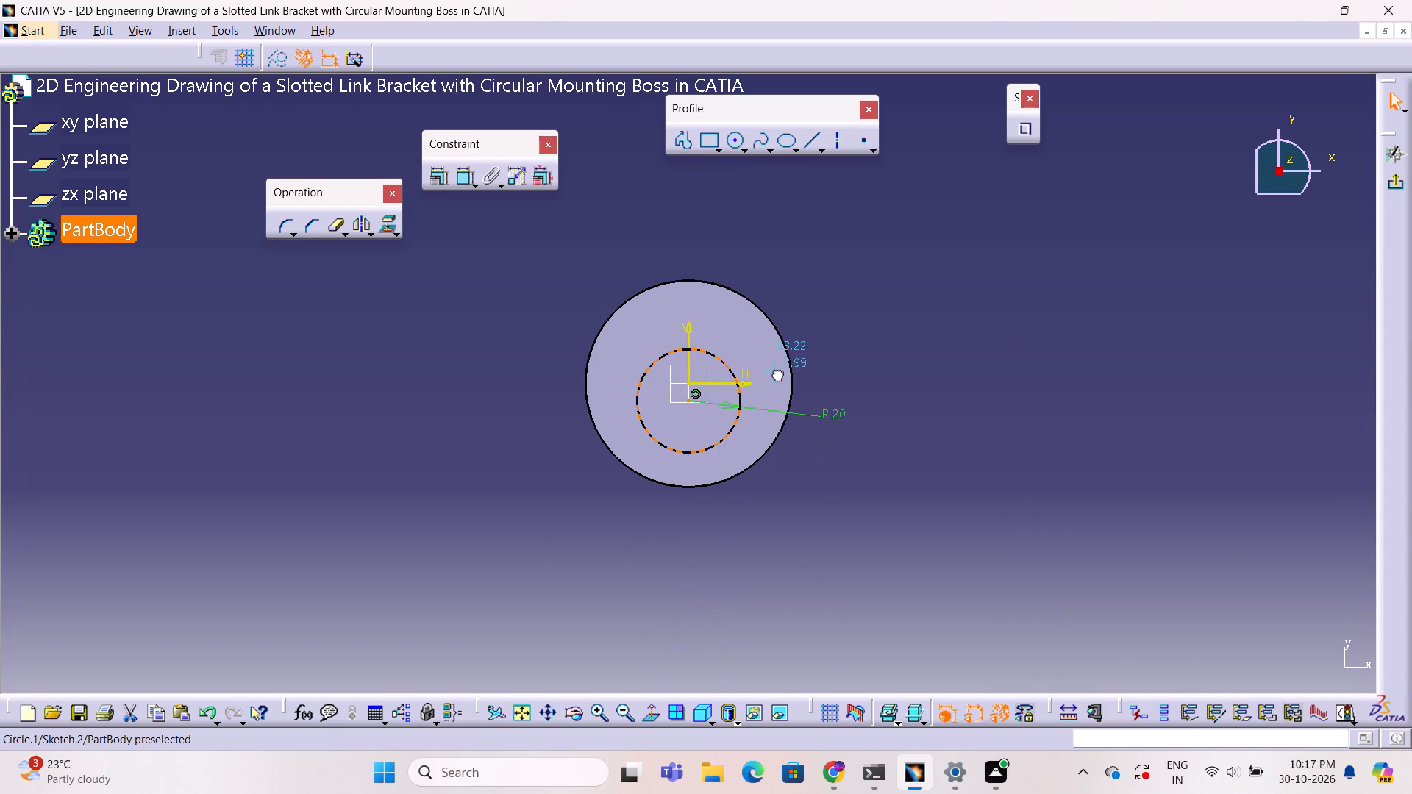
pyautogui.moveTo(775, 371); pyautogui.dragTo(788, 317)
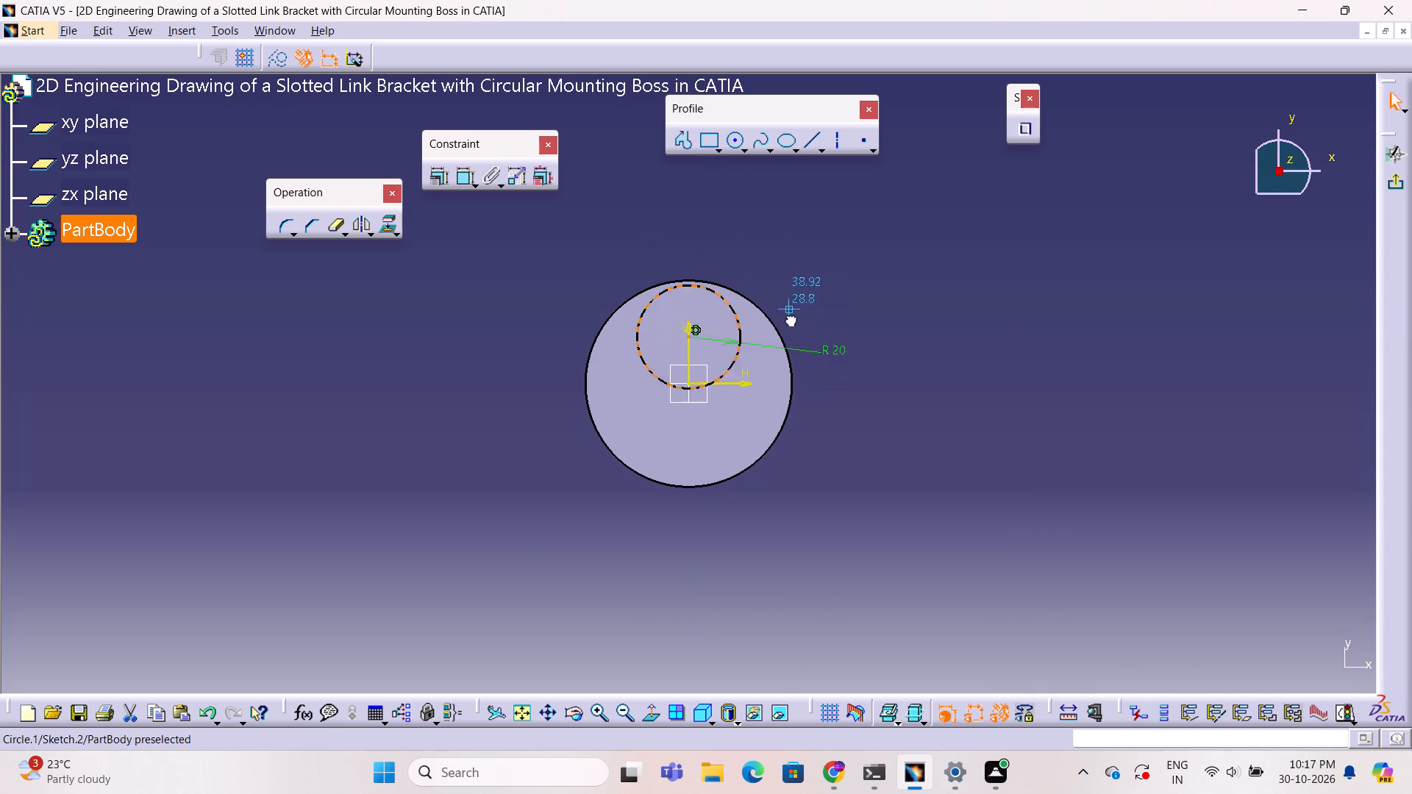
pyautogui.moveTo(788, 317); pyautogui.dragTo(823, 207)
pyautogui.click(827, 176)
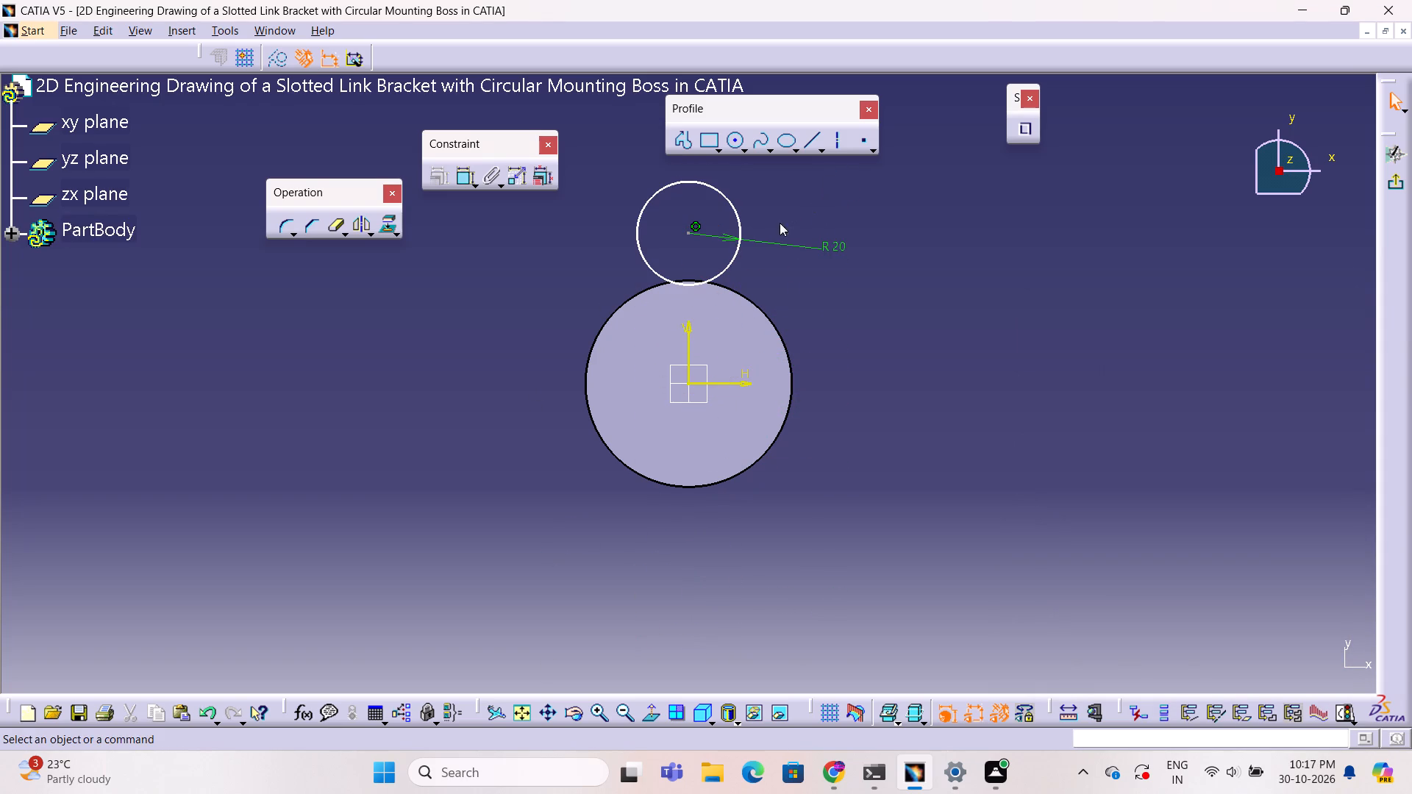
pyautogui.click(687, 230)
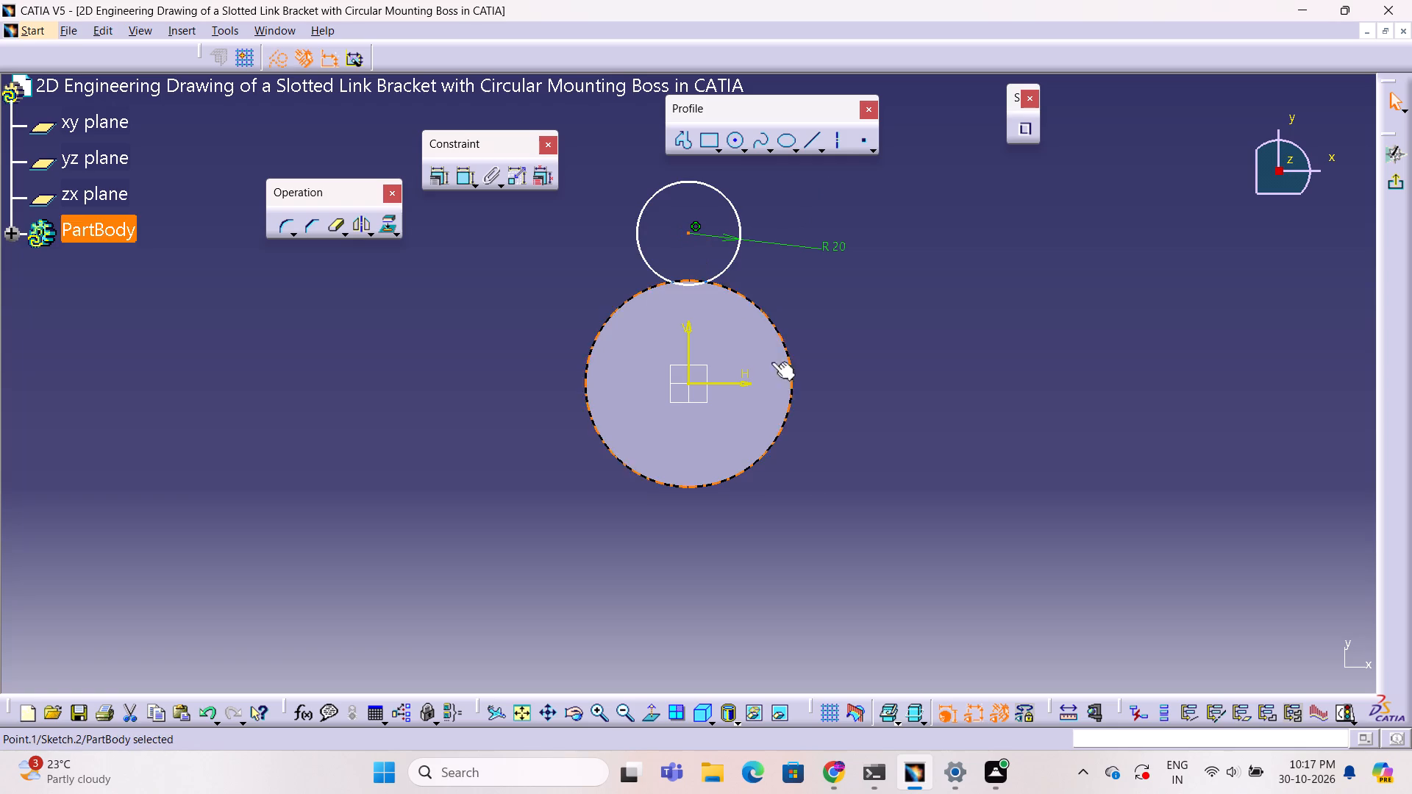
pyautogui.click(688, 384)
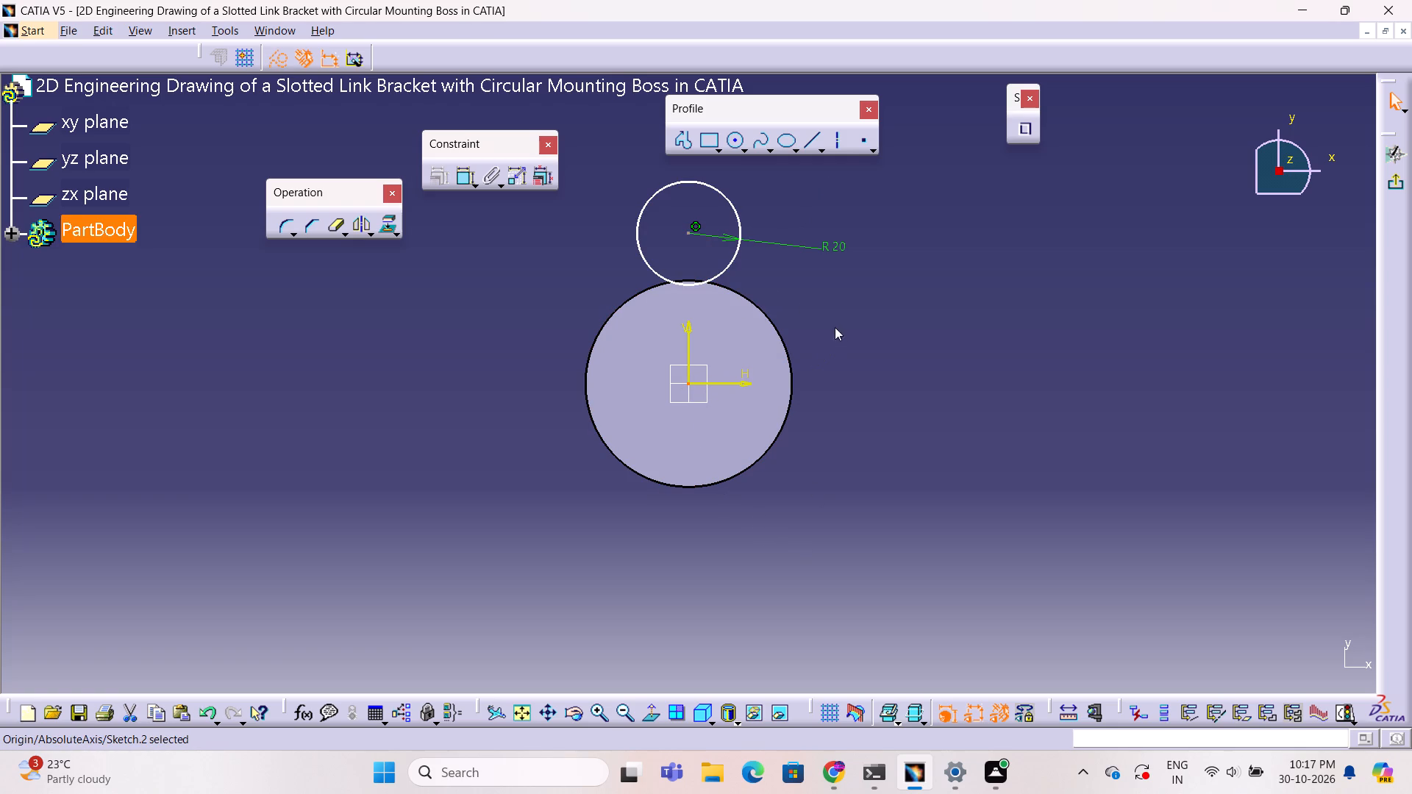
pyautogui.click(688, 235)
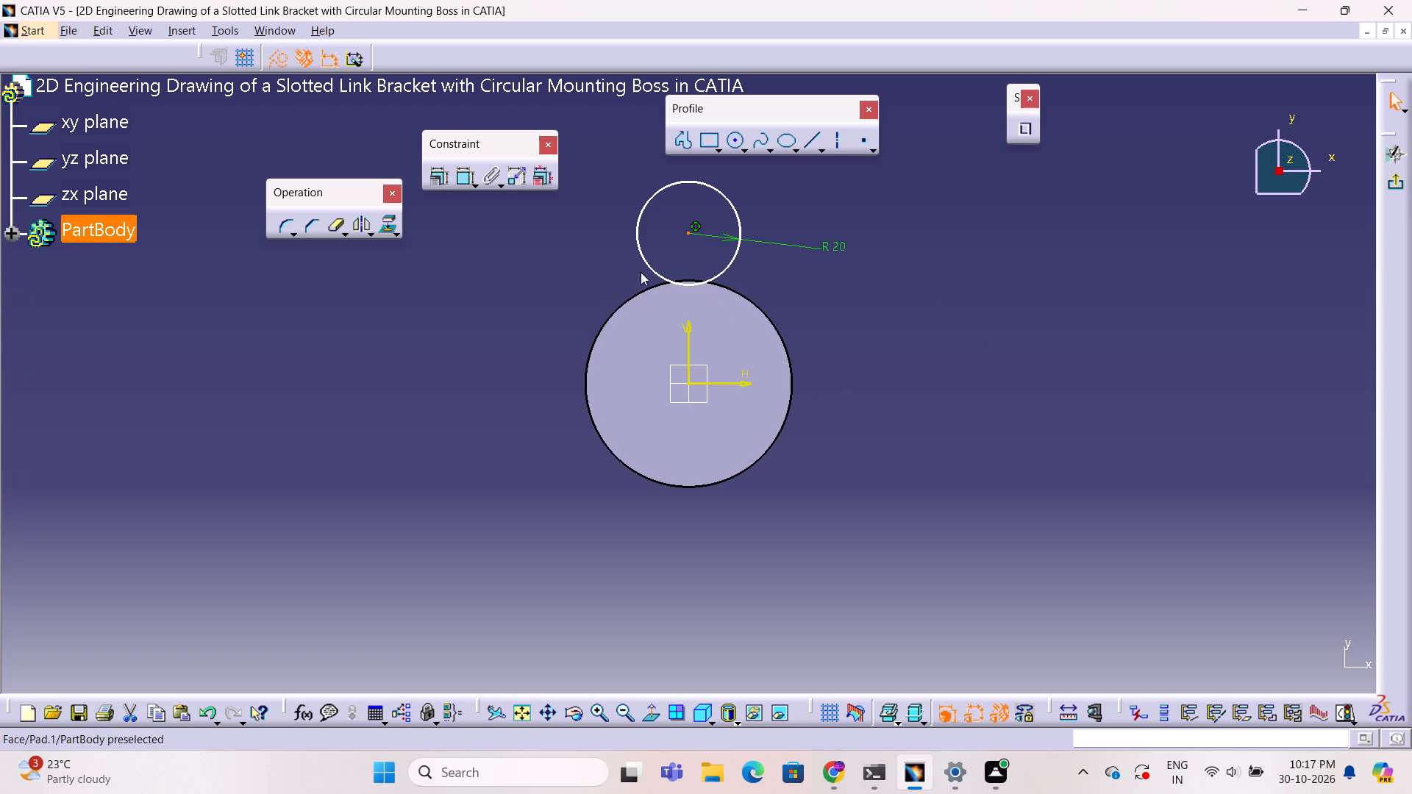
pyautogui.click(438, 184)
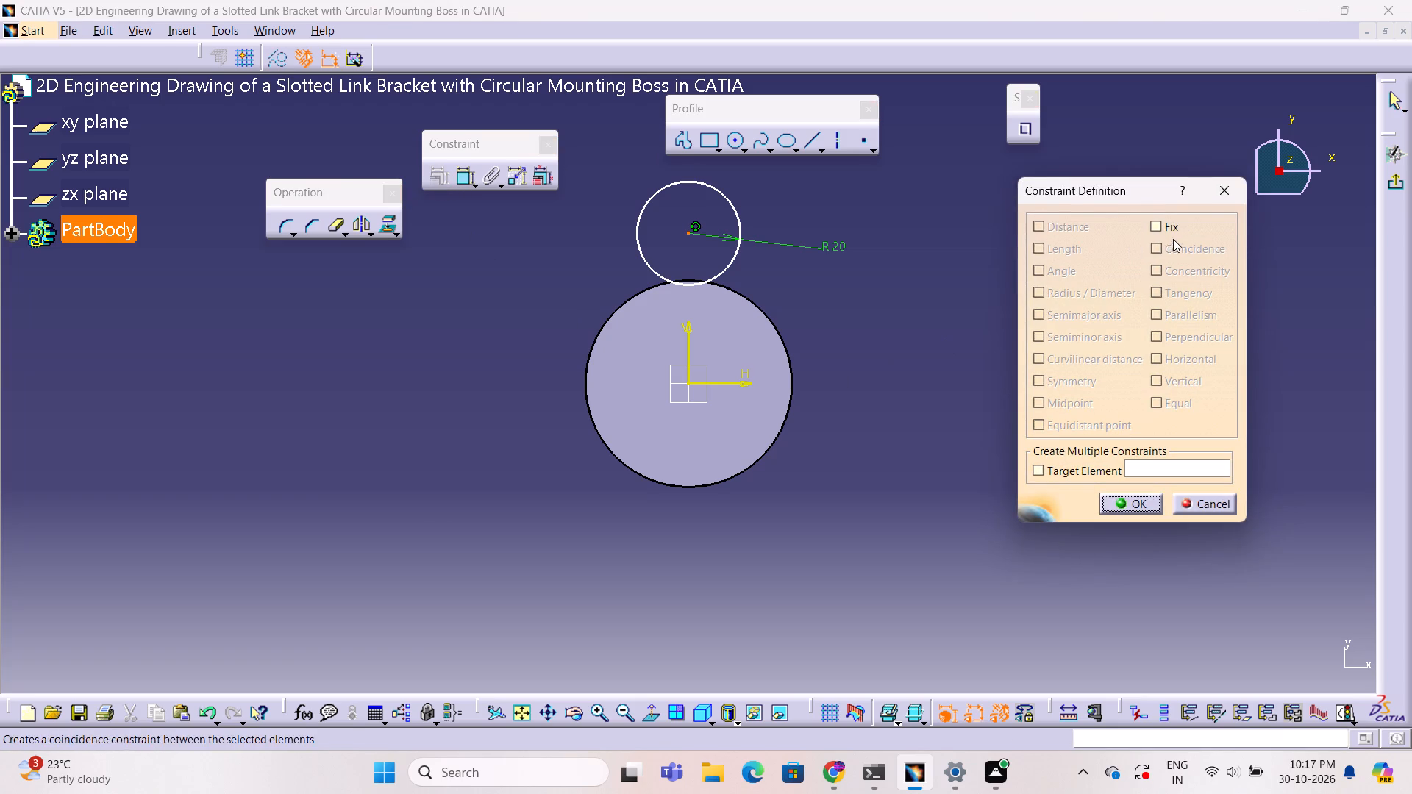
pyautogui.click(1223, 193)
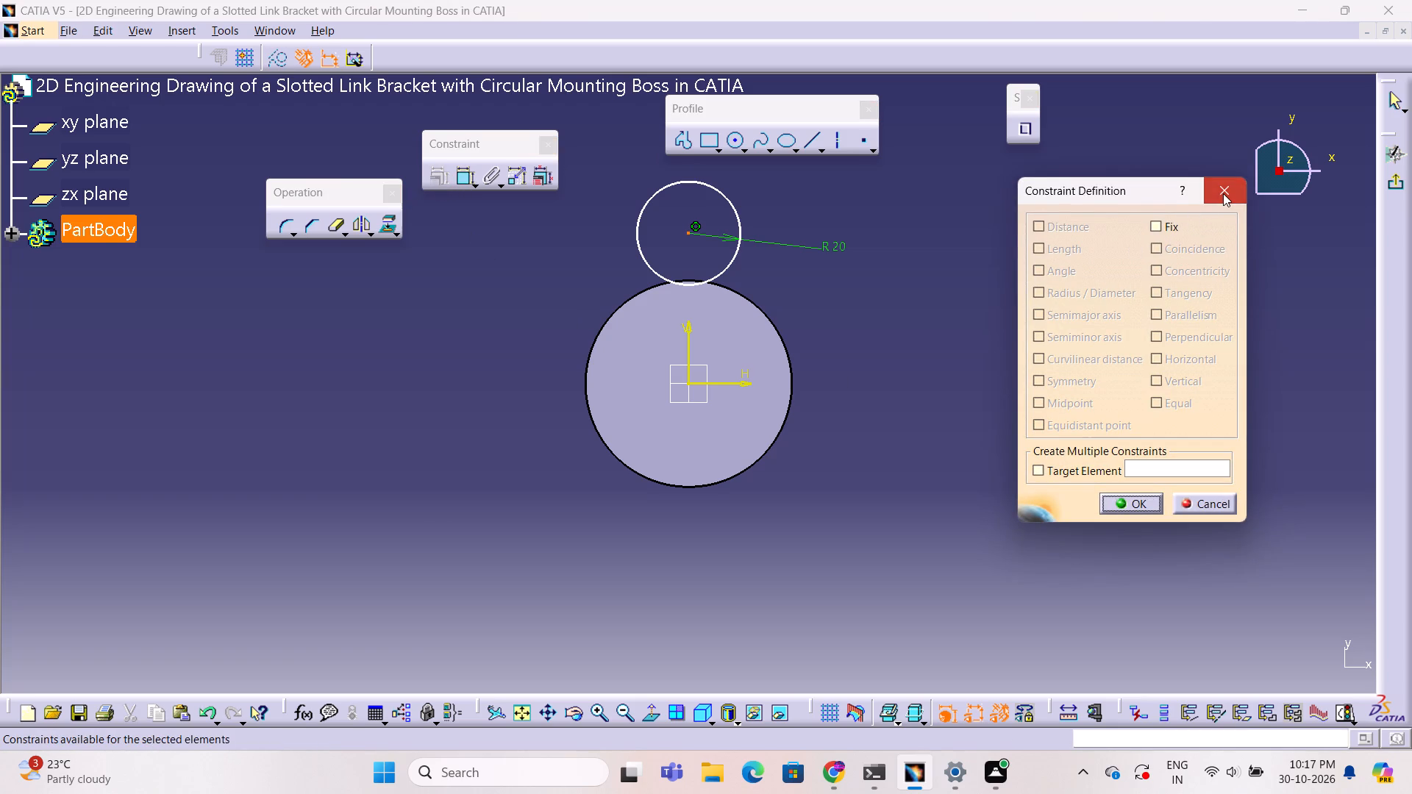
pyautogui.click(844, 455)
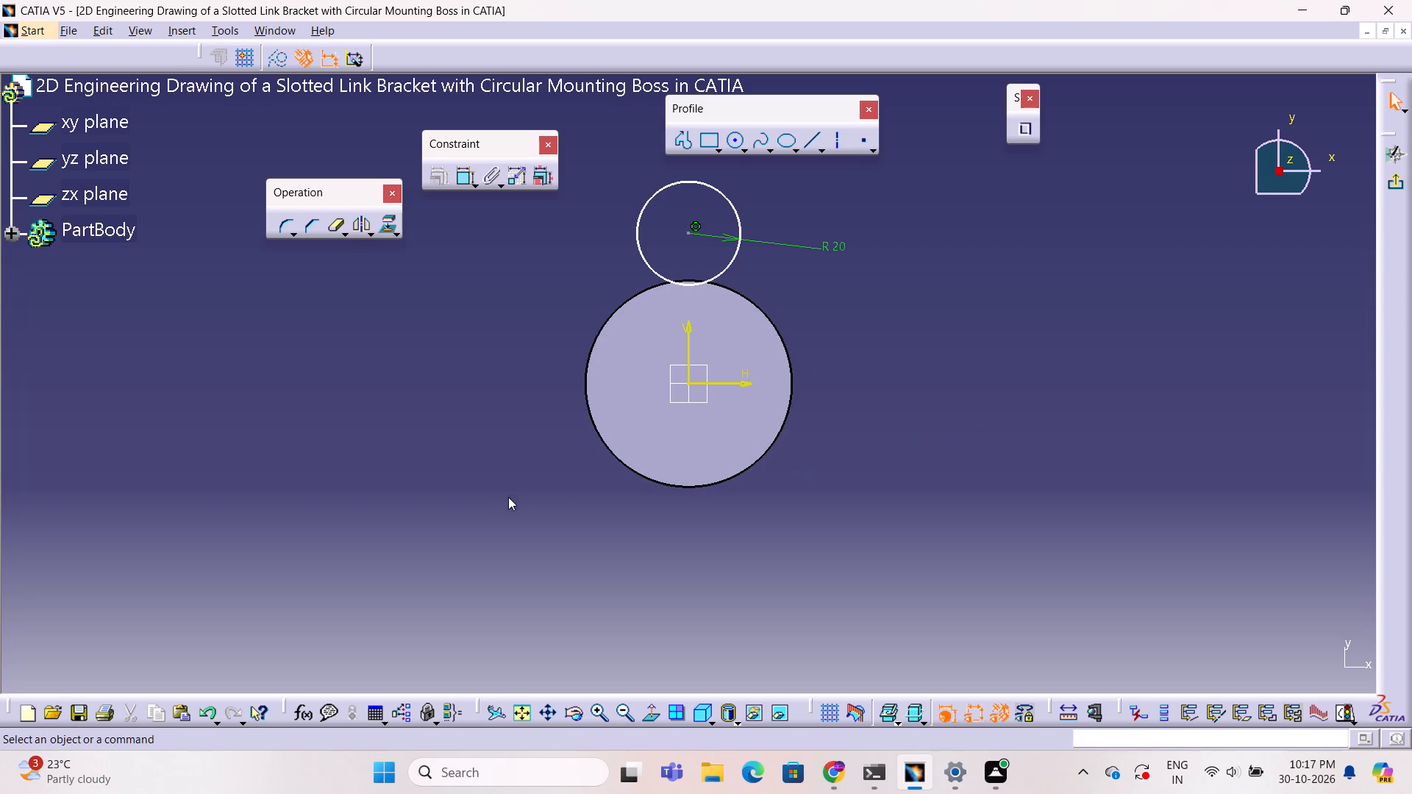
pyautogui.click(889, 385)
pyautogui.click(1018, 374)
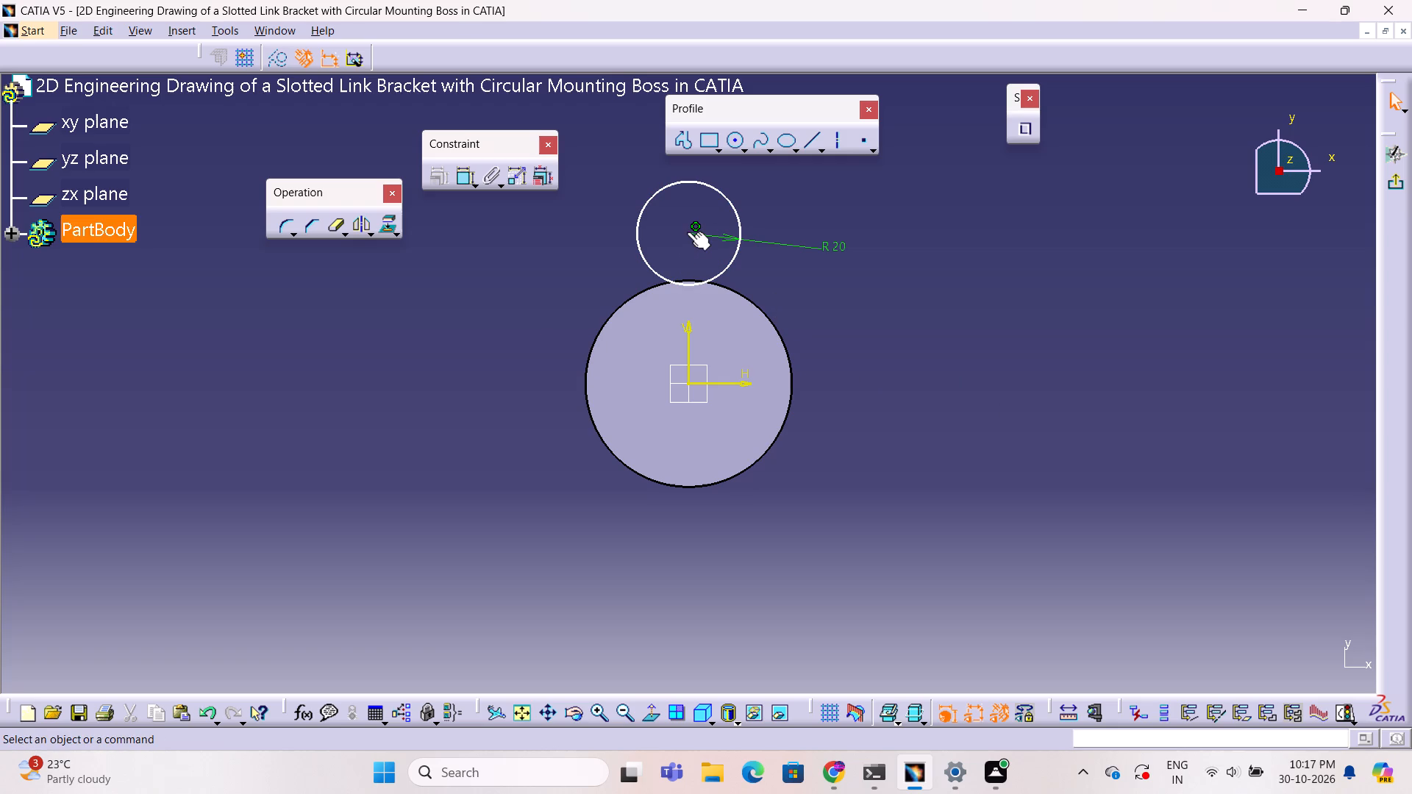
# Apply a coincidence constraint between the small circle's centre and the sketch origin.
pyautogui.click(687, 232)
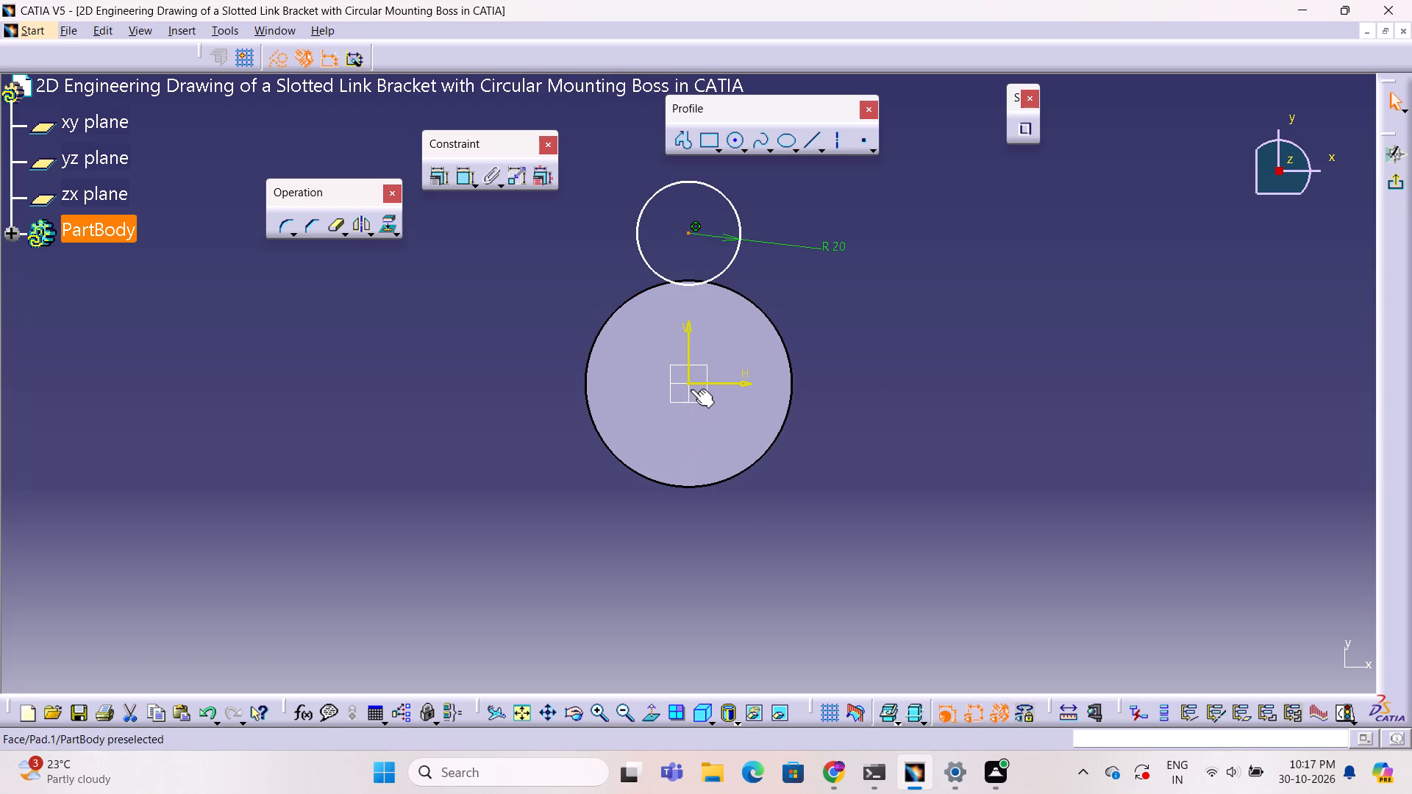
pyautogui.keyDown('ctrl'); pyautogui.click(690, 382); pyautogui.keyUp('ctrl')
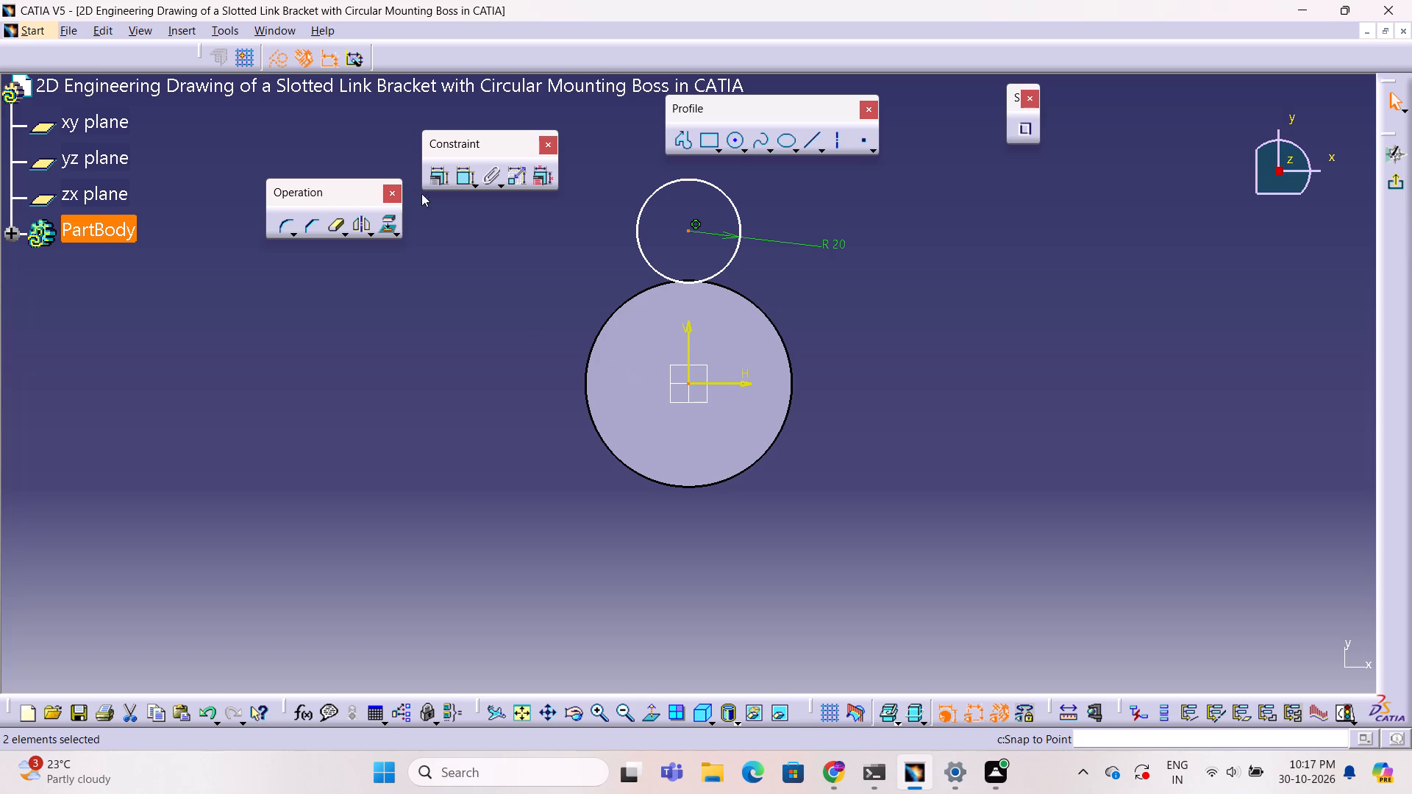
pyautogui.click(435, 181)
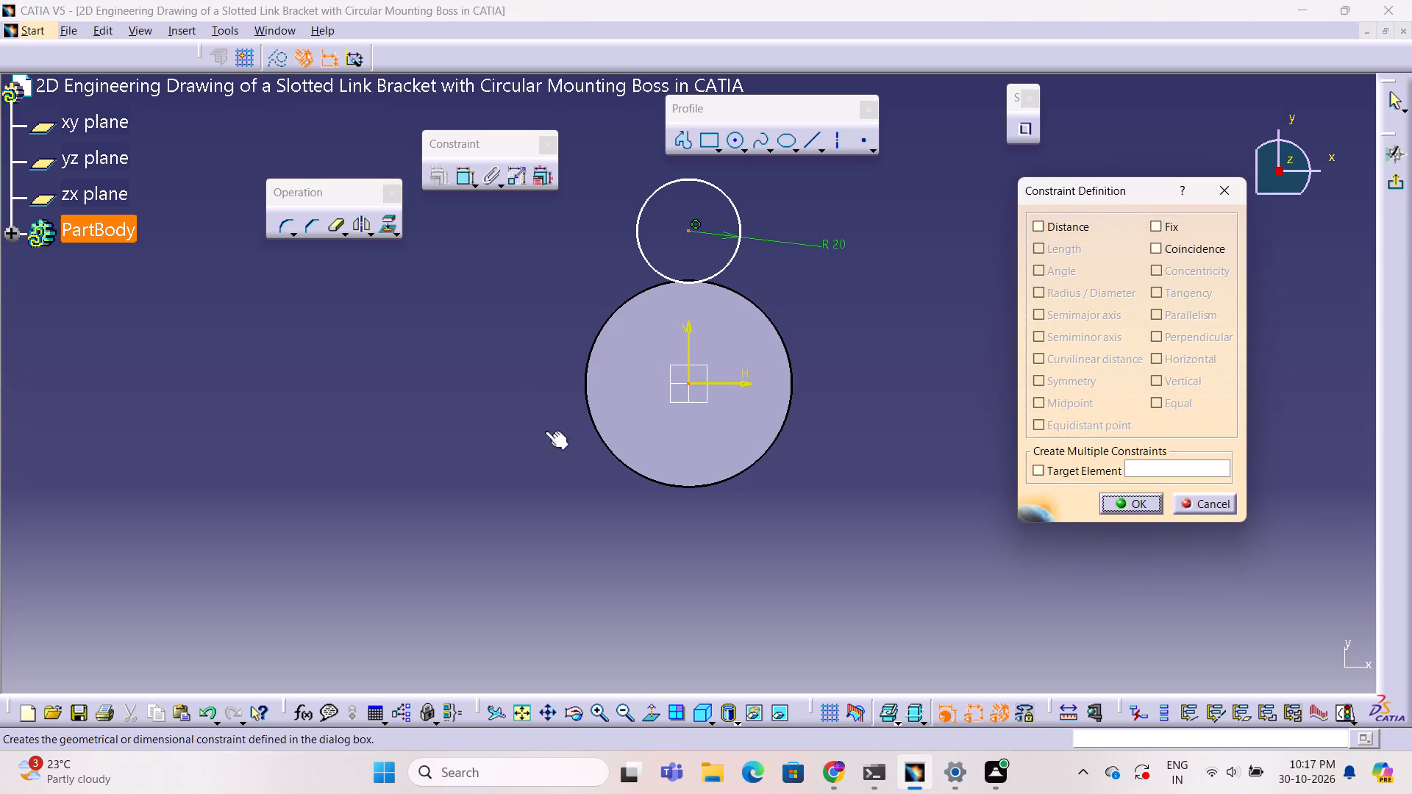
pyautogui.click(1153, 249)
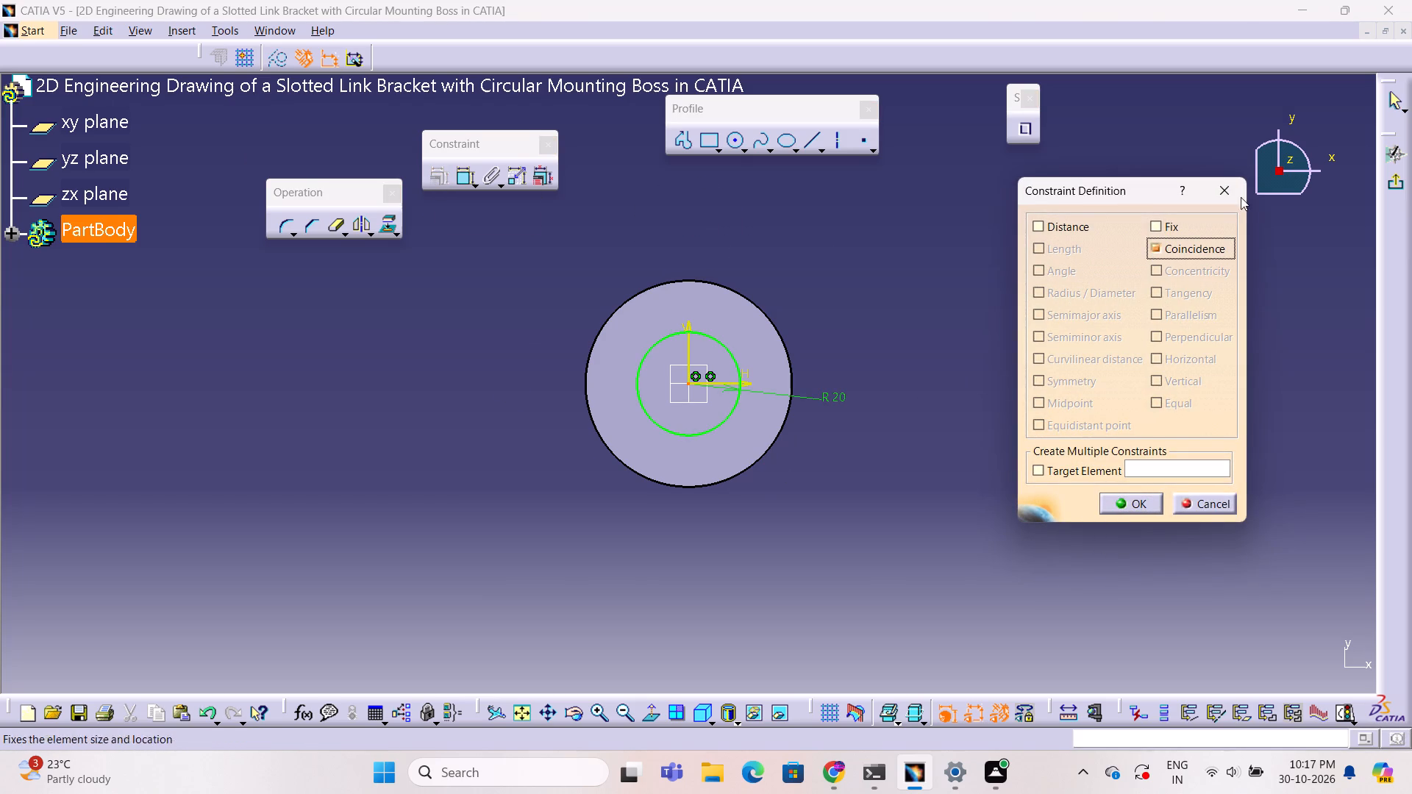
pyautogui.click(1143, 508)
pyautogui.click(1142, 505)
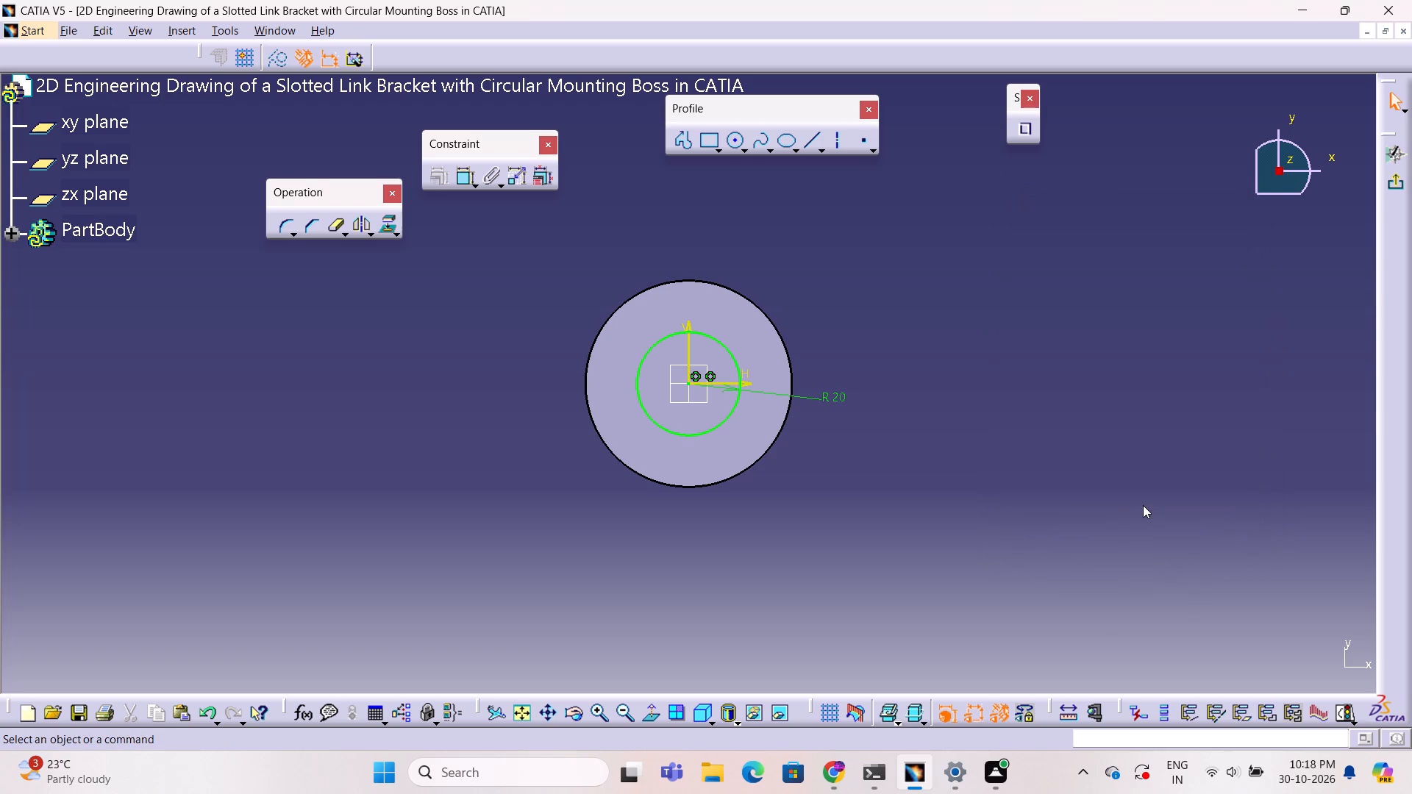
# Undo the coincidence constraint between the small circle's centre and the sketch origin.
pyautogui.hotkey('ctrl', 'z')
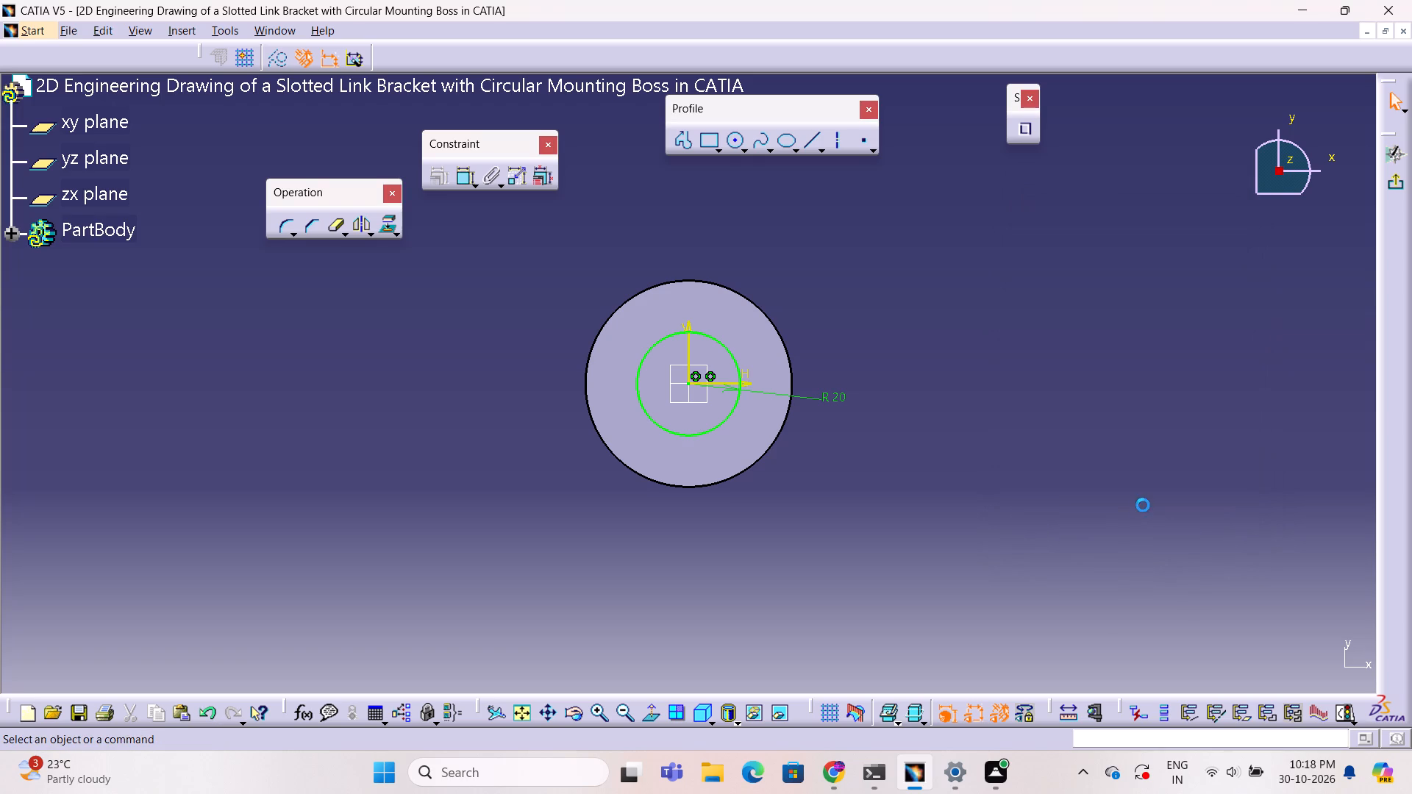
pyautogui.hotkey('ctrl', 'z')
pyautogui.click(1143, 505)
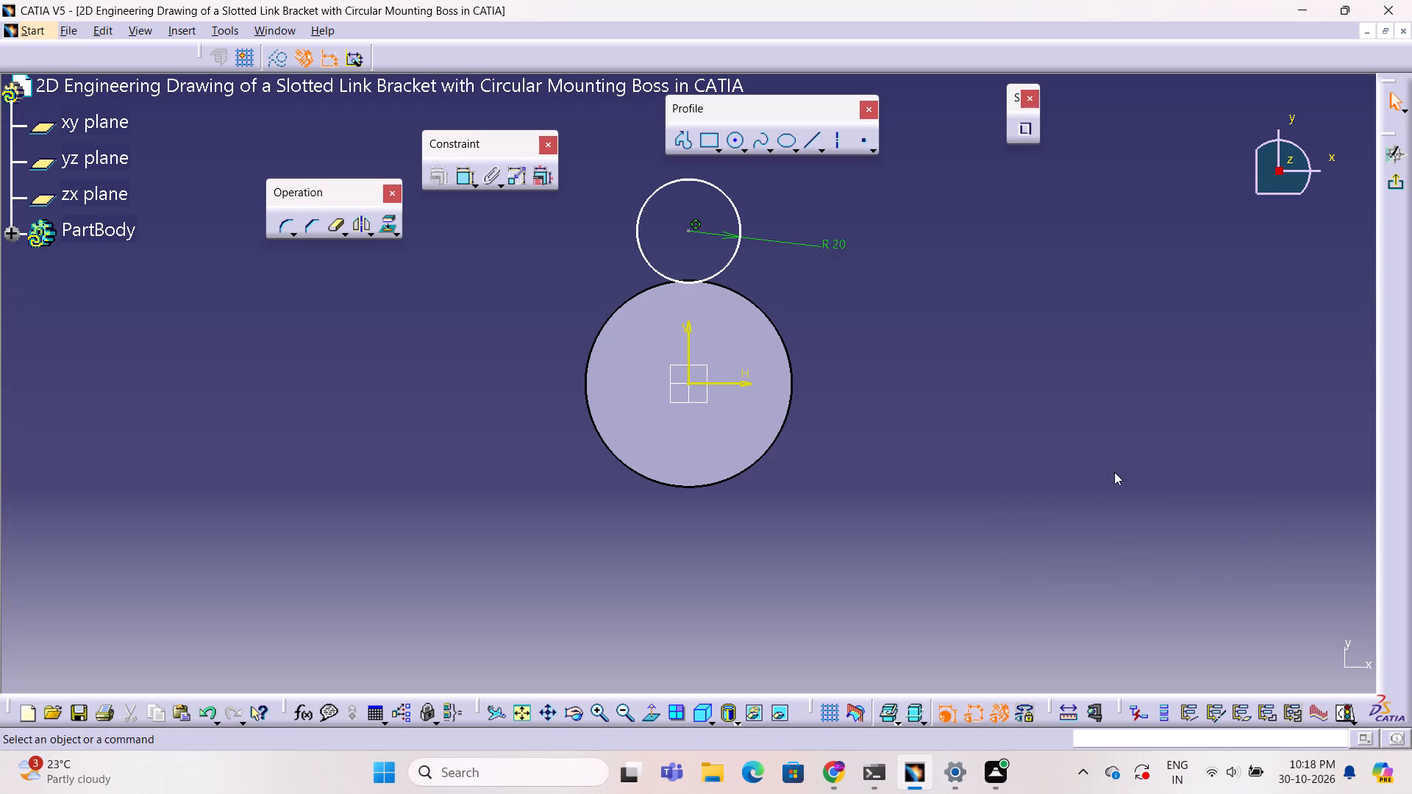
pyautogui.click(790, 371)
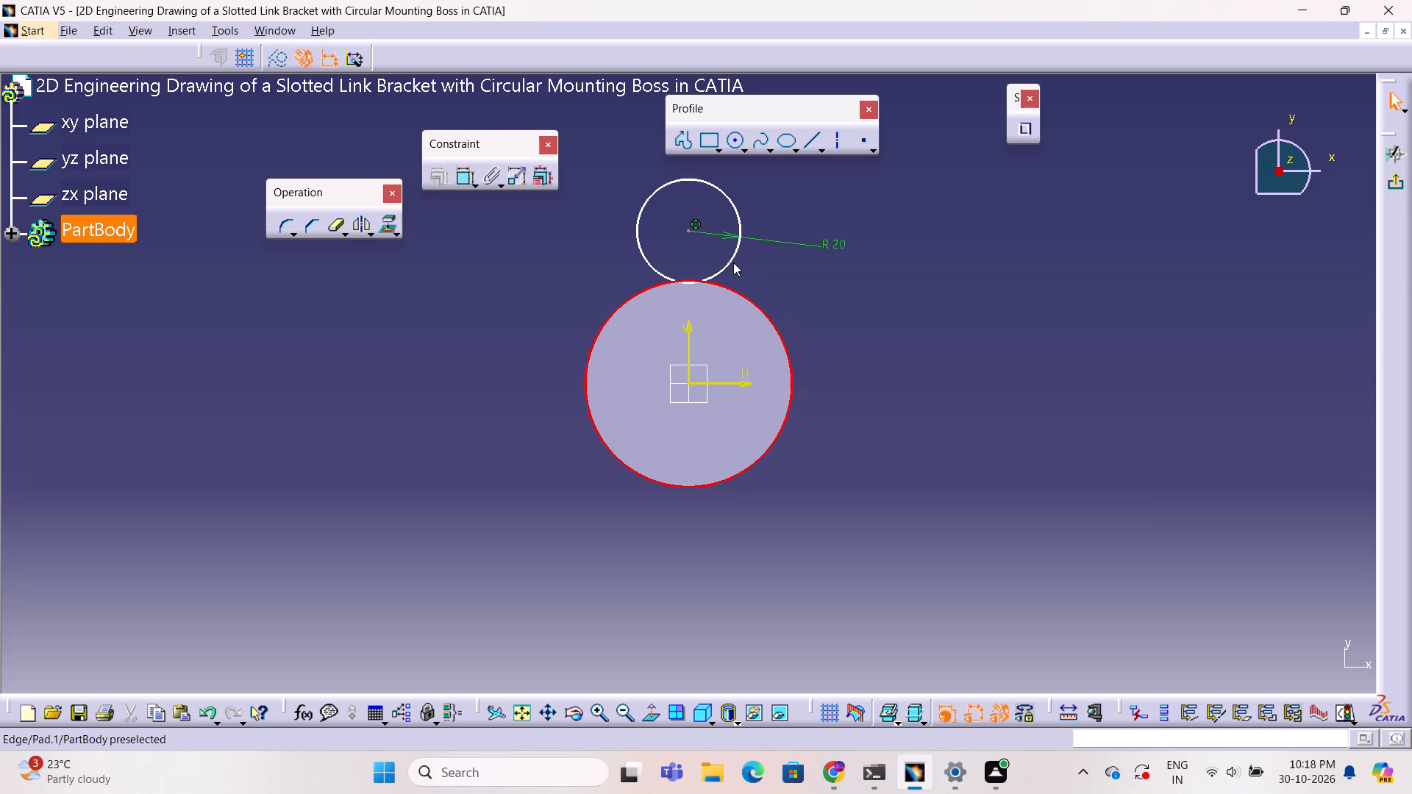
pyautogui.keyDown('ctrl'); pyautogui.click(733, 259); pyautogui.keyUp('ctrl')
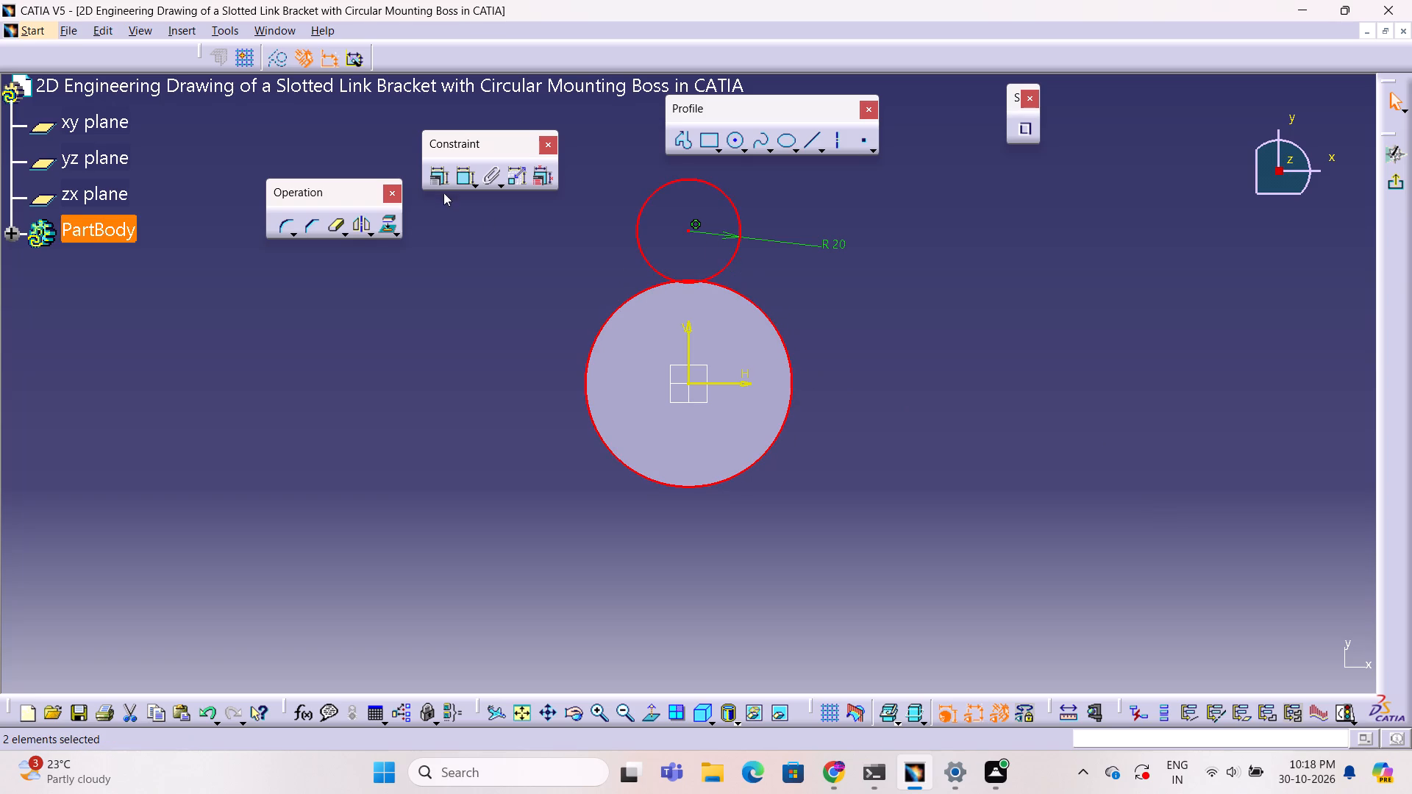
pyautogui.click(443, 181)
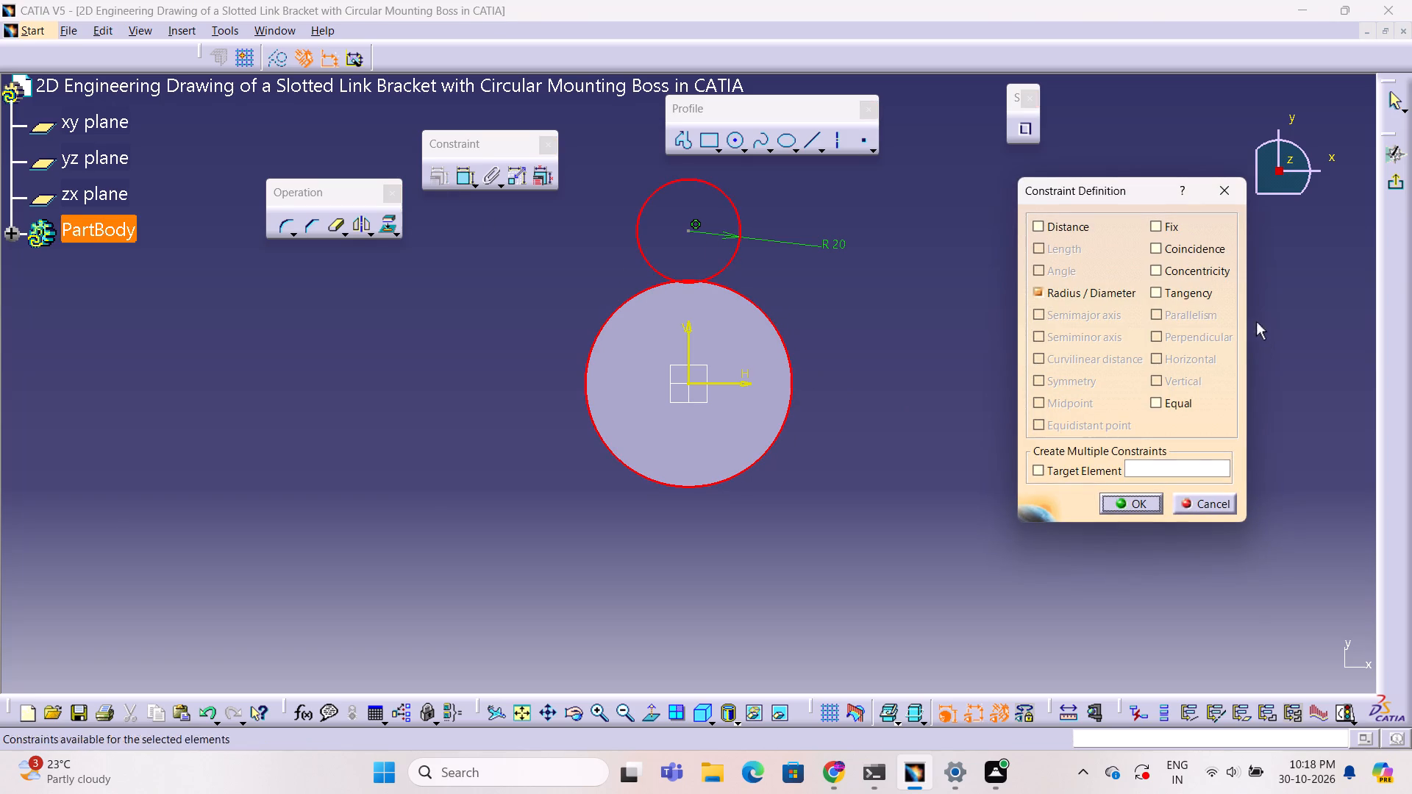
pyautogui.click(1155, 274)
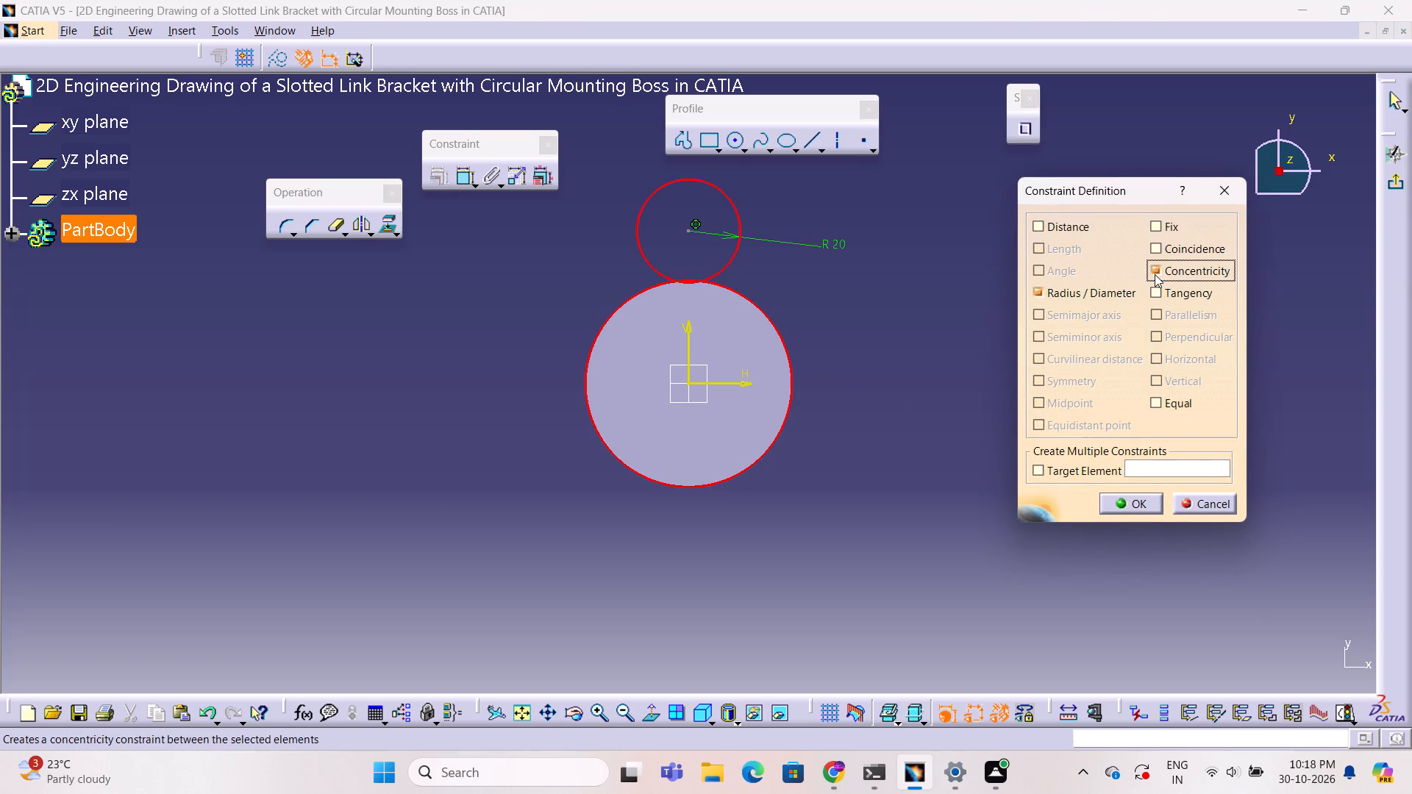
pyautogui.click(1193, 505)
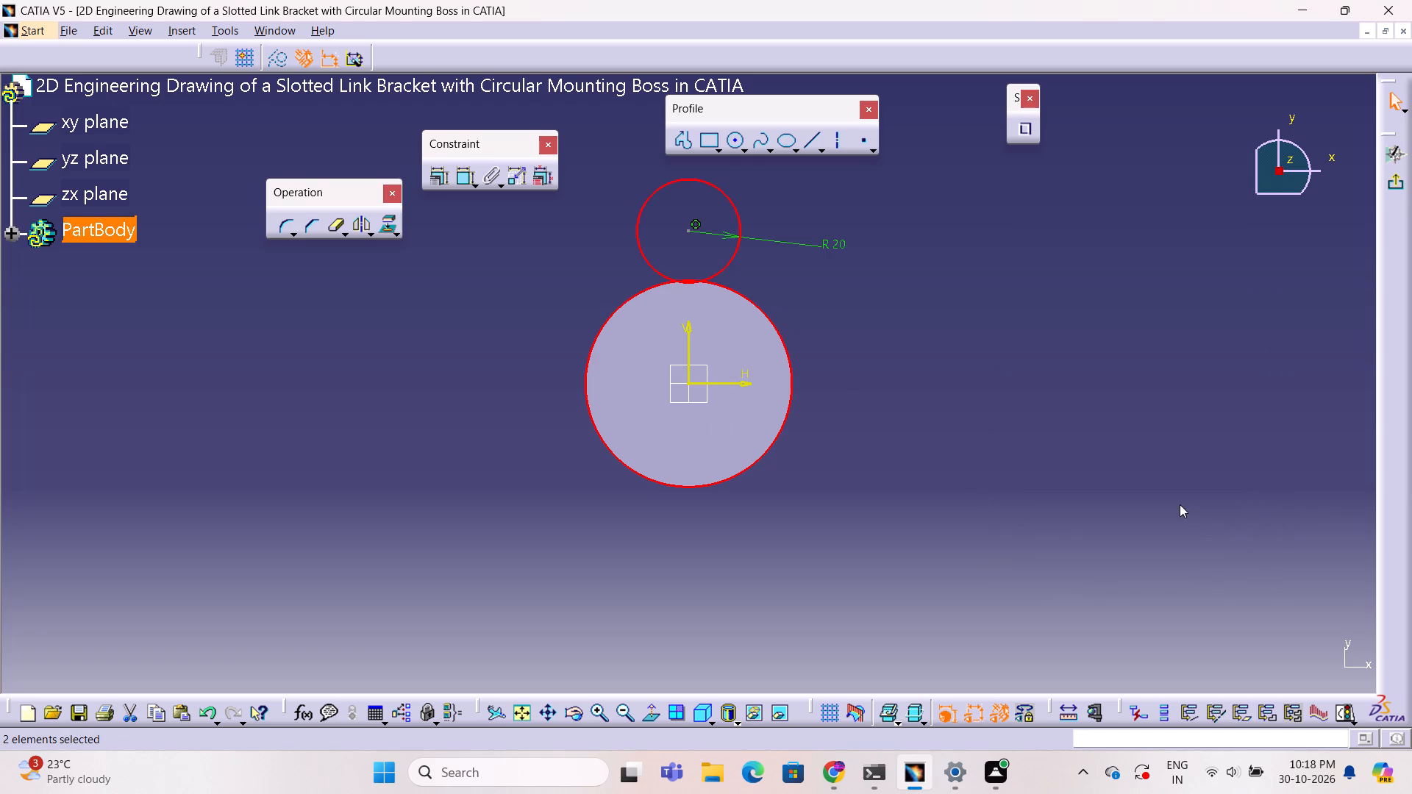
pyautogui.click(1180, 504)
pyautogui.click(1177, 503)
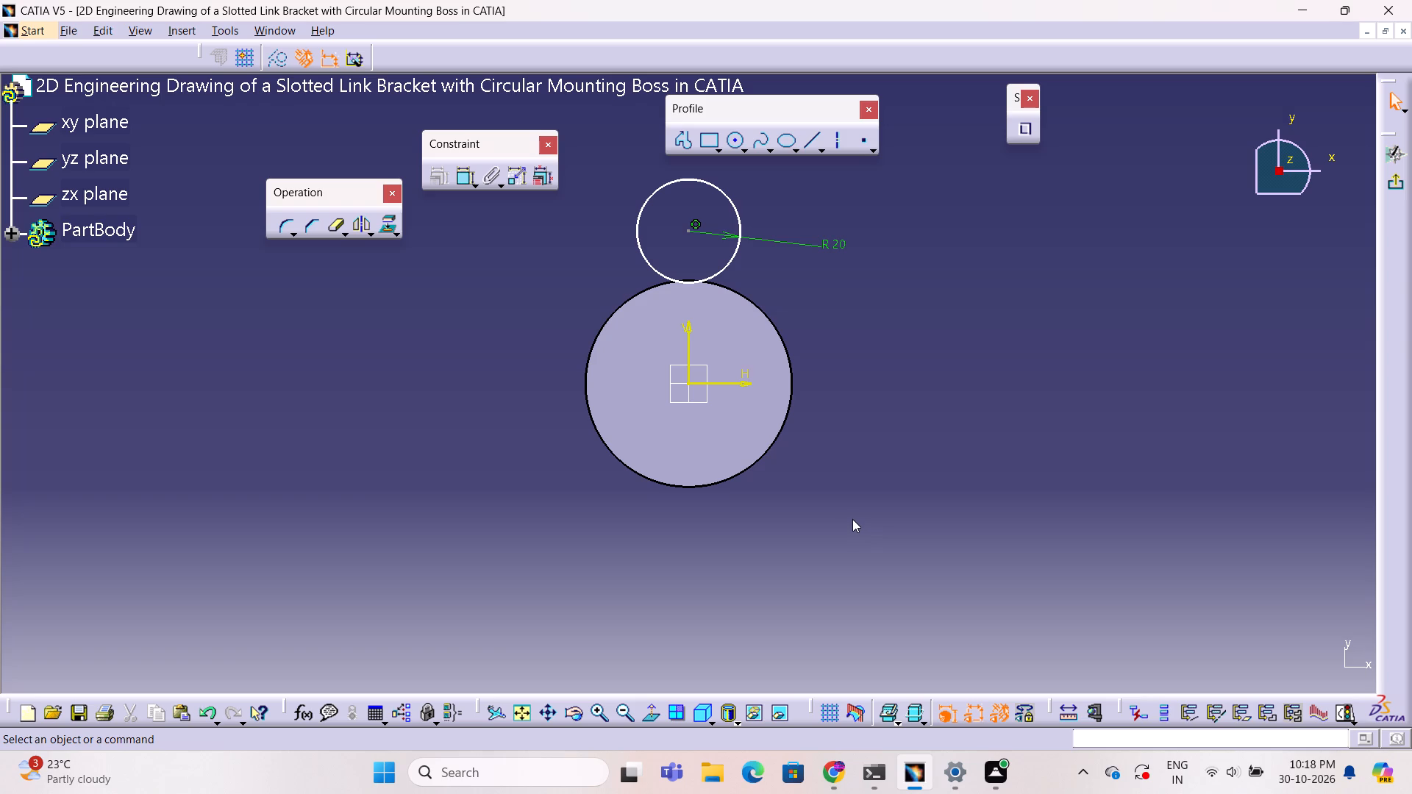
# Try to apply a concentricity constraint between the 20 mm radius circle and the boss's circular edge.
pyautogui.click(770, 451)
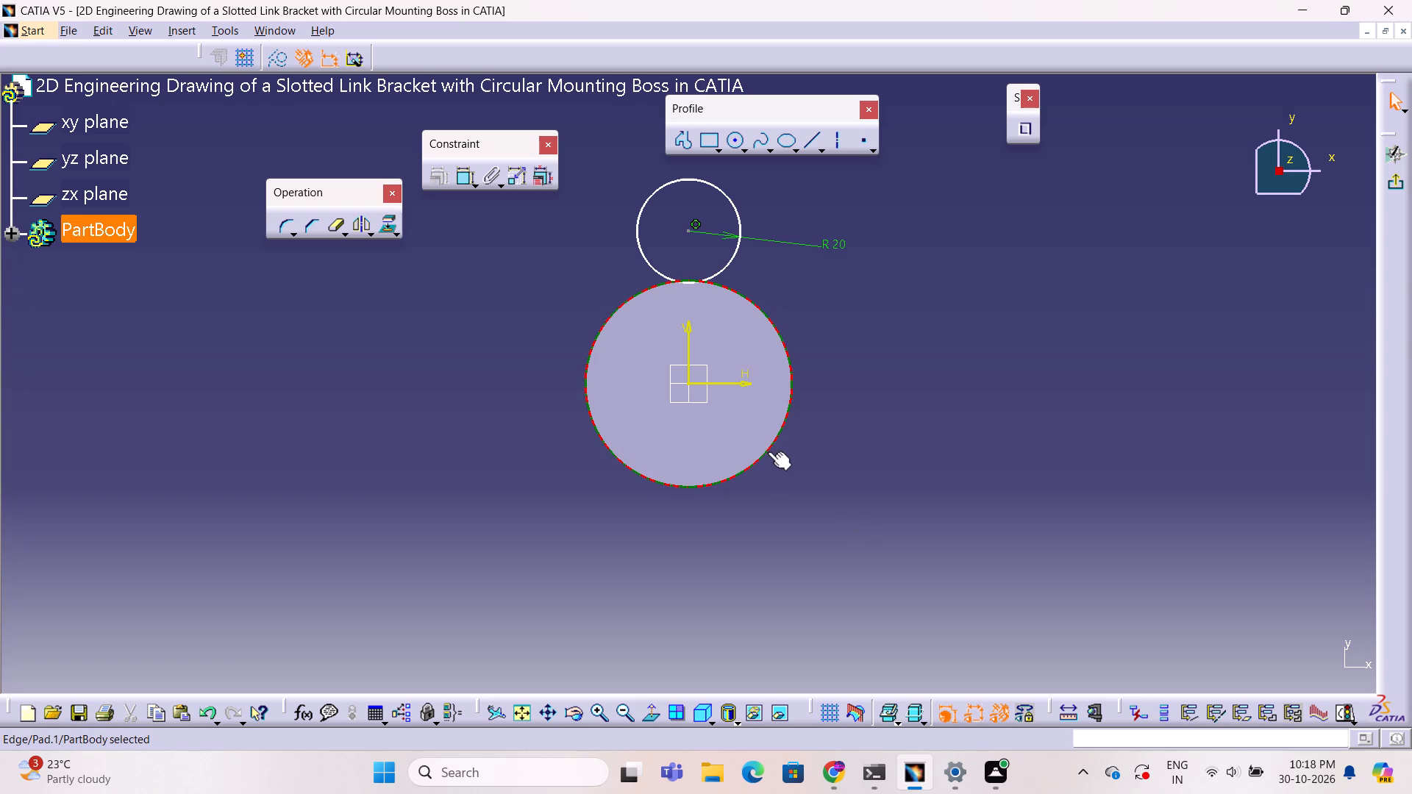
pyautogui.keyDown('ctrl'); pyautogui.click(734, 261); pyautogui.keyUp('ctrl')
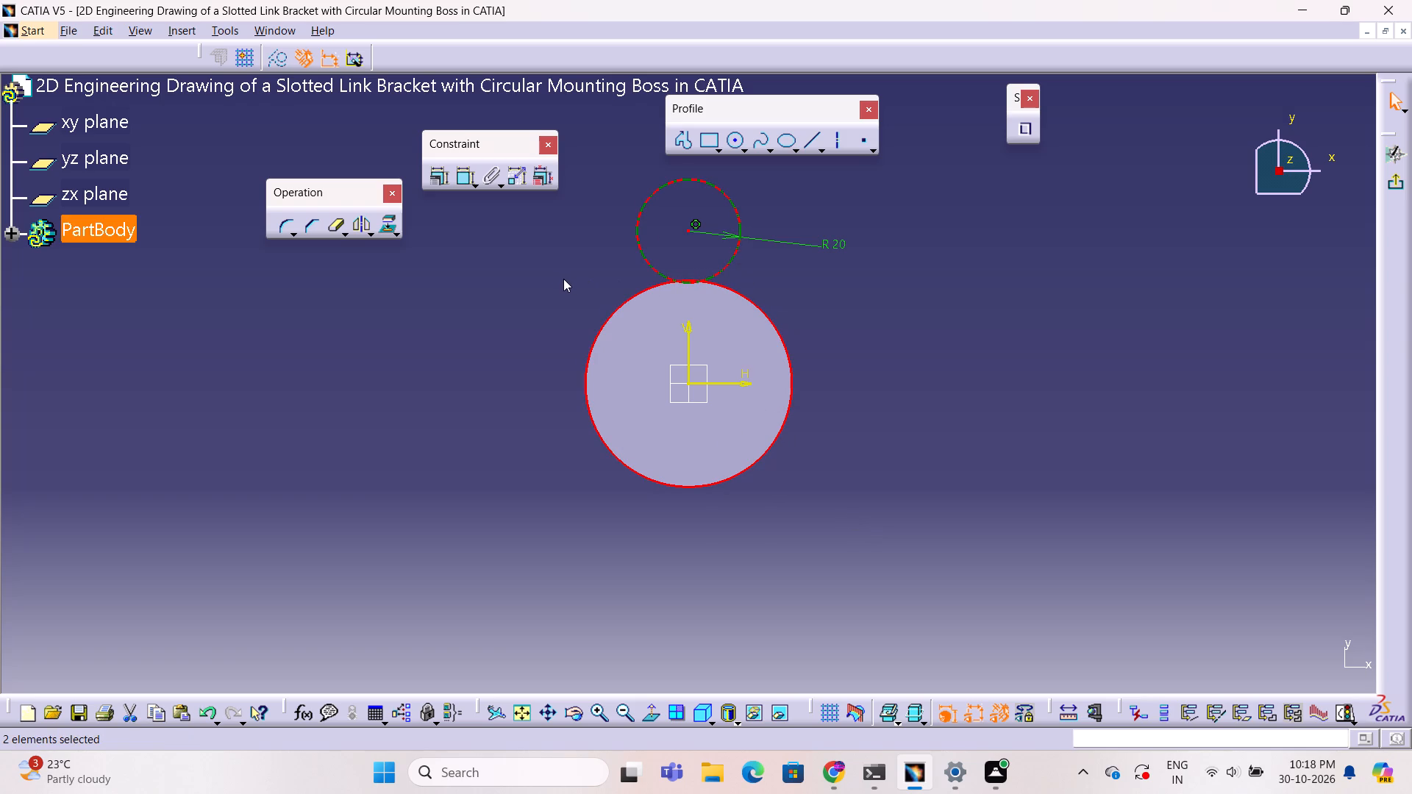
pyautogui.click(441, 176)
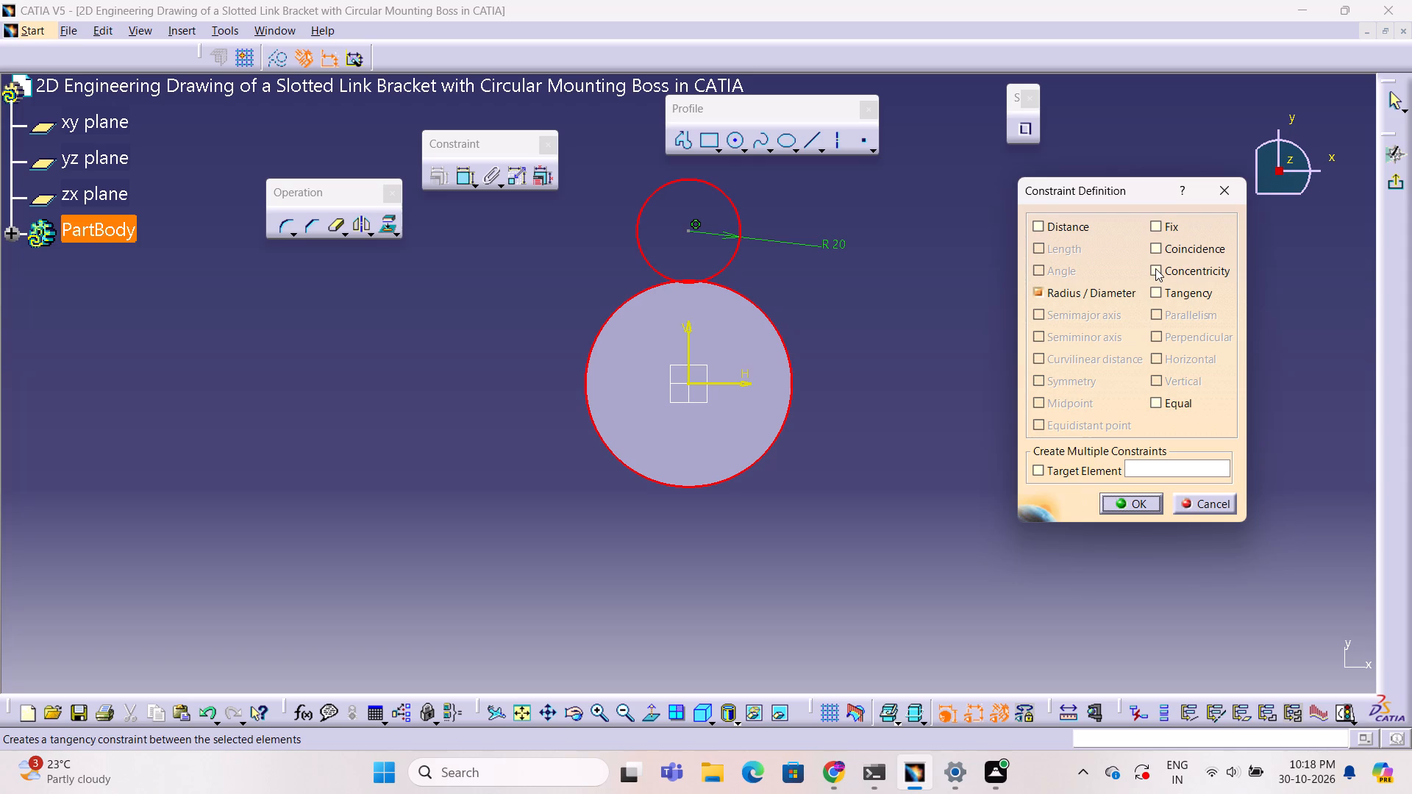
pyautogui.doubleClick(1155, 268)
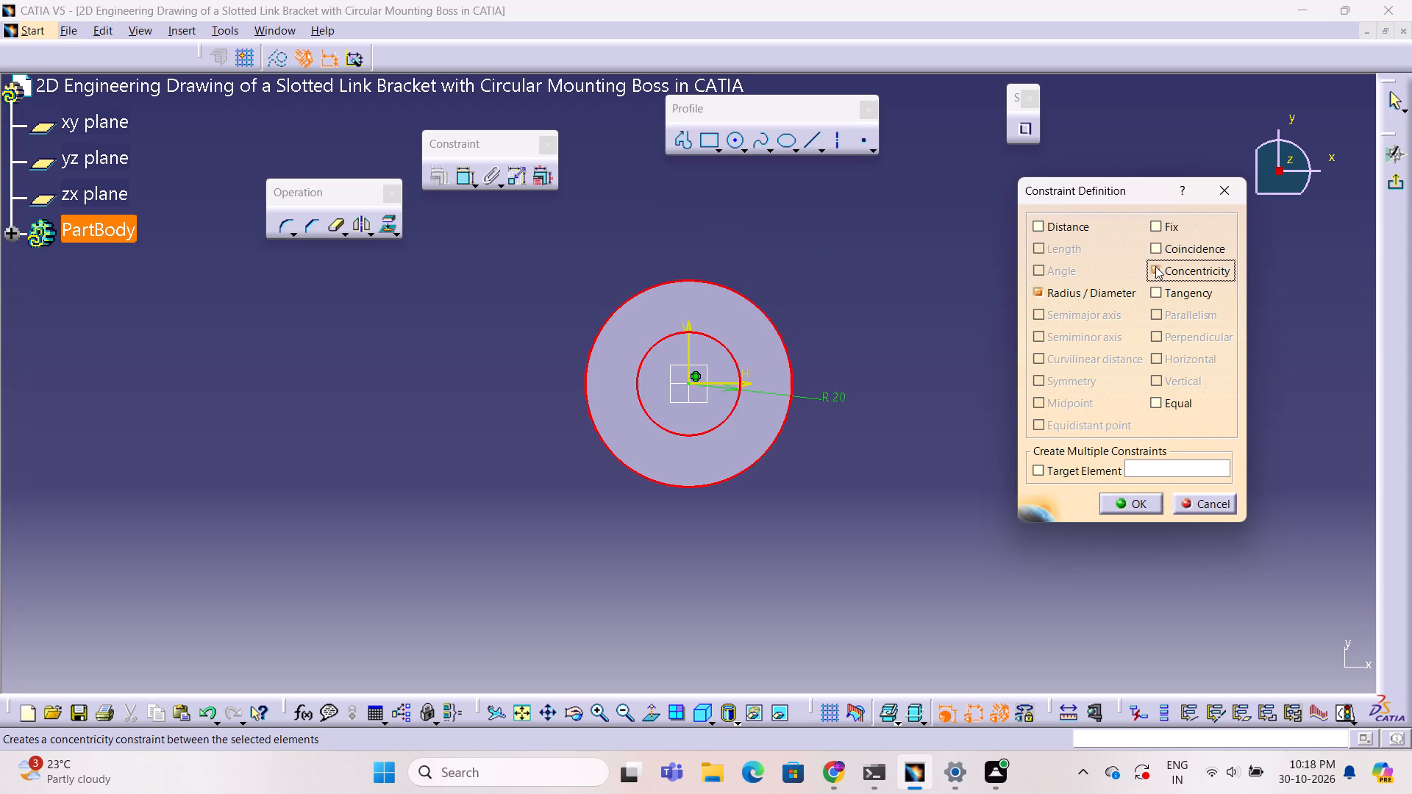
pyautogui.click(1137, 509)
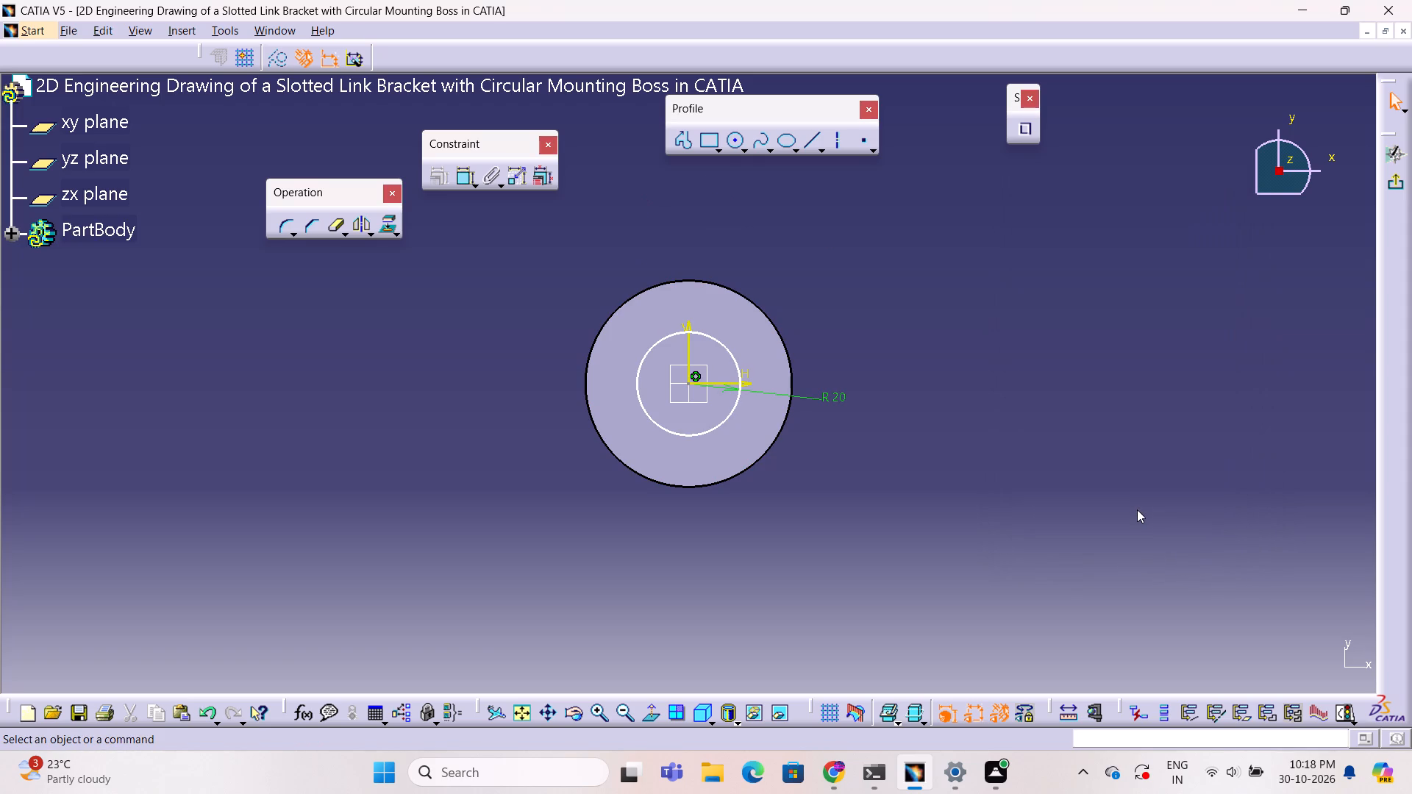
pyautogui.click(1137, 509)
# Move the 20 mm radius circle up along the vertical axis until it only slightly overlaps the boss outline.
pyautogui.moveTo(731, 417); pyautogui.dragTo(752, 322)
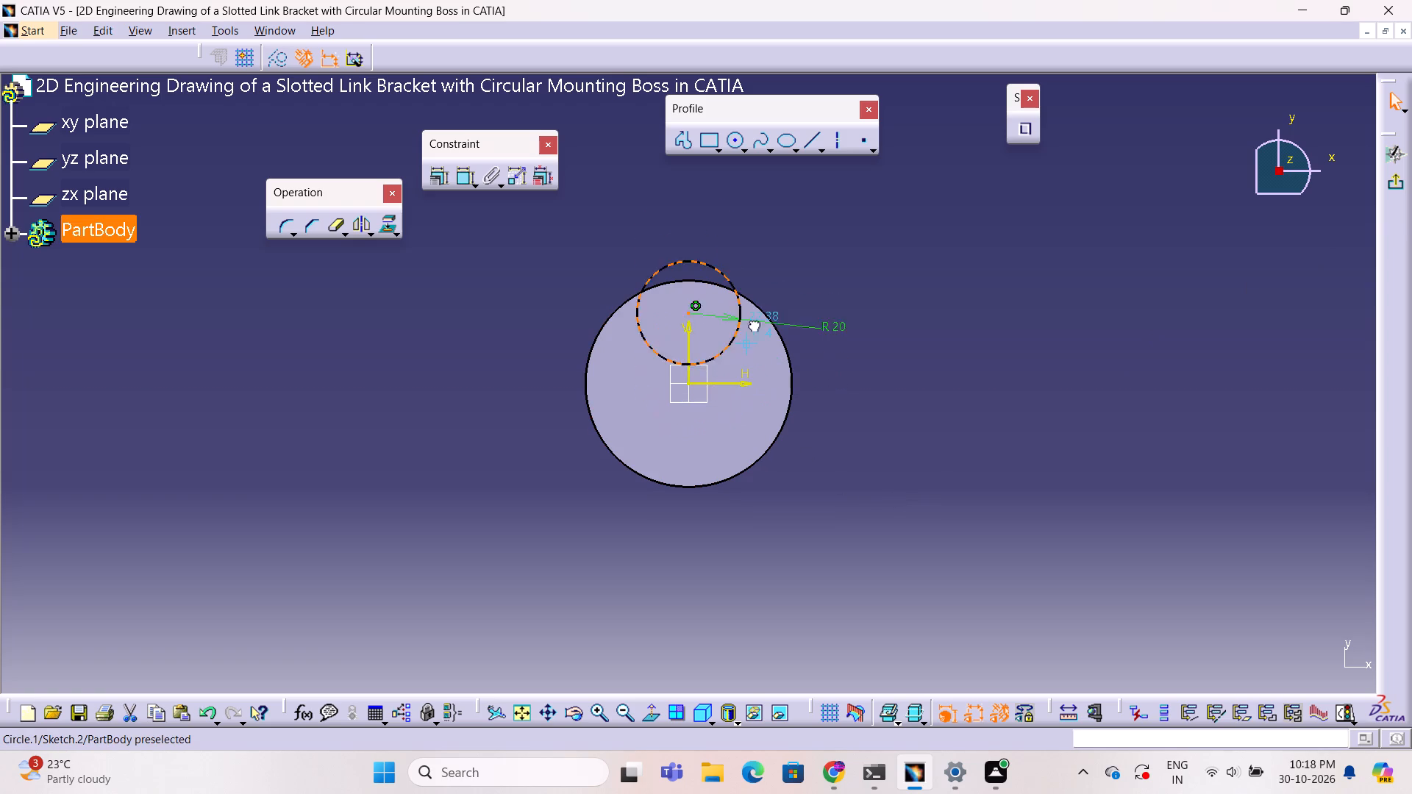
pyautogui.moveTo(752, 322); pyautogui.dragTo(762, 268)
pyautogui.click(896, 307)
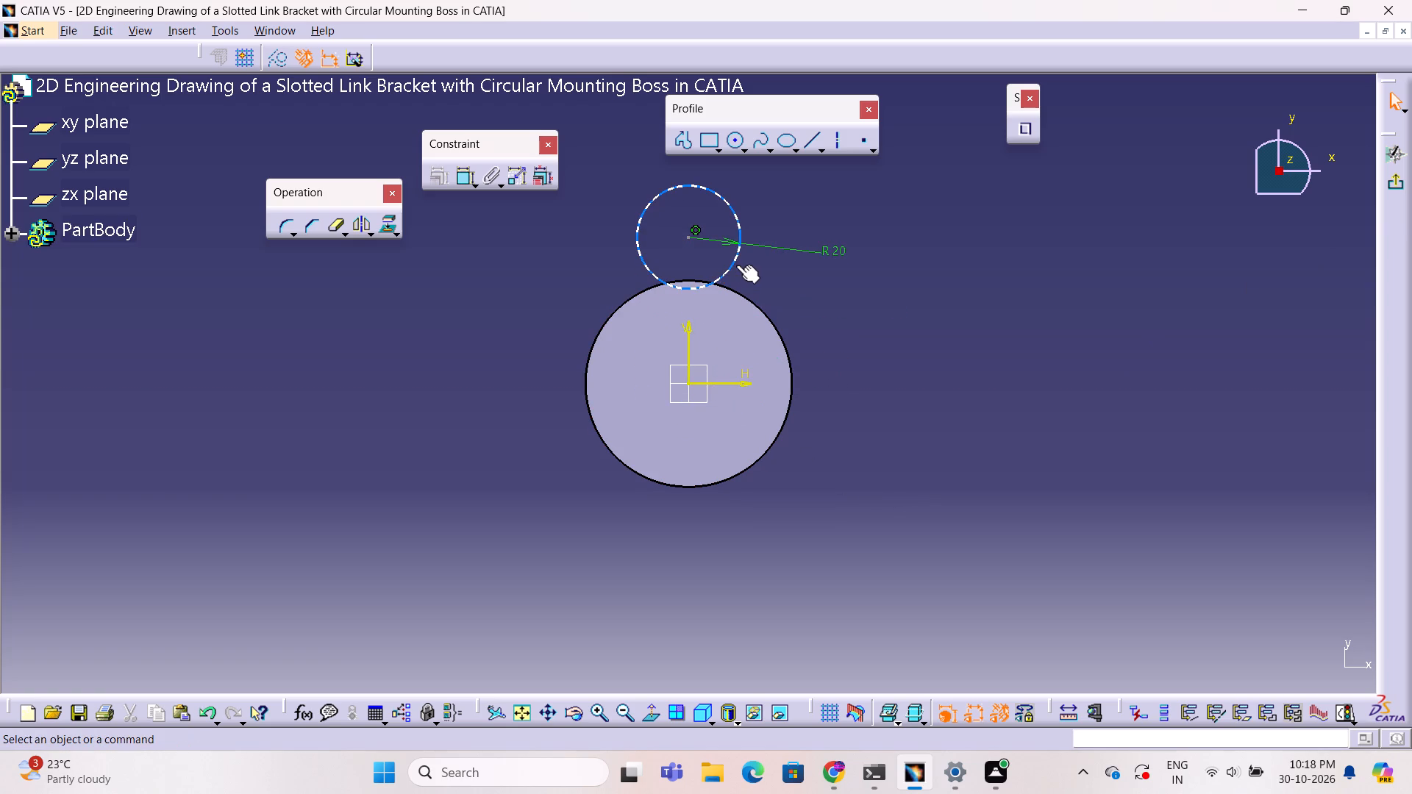
# Apply a concentricity constraint between the 20 mm radius circle and the boss's circular edge.
pyautogui.click(736, 265)
pyautogui.keyDown('ctrl'); pyautogui.click(769, 318); pyautogui.keyUp('ctrl')
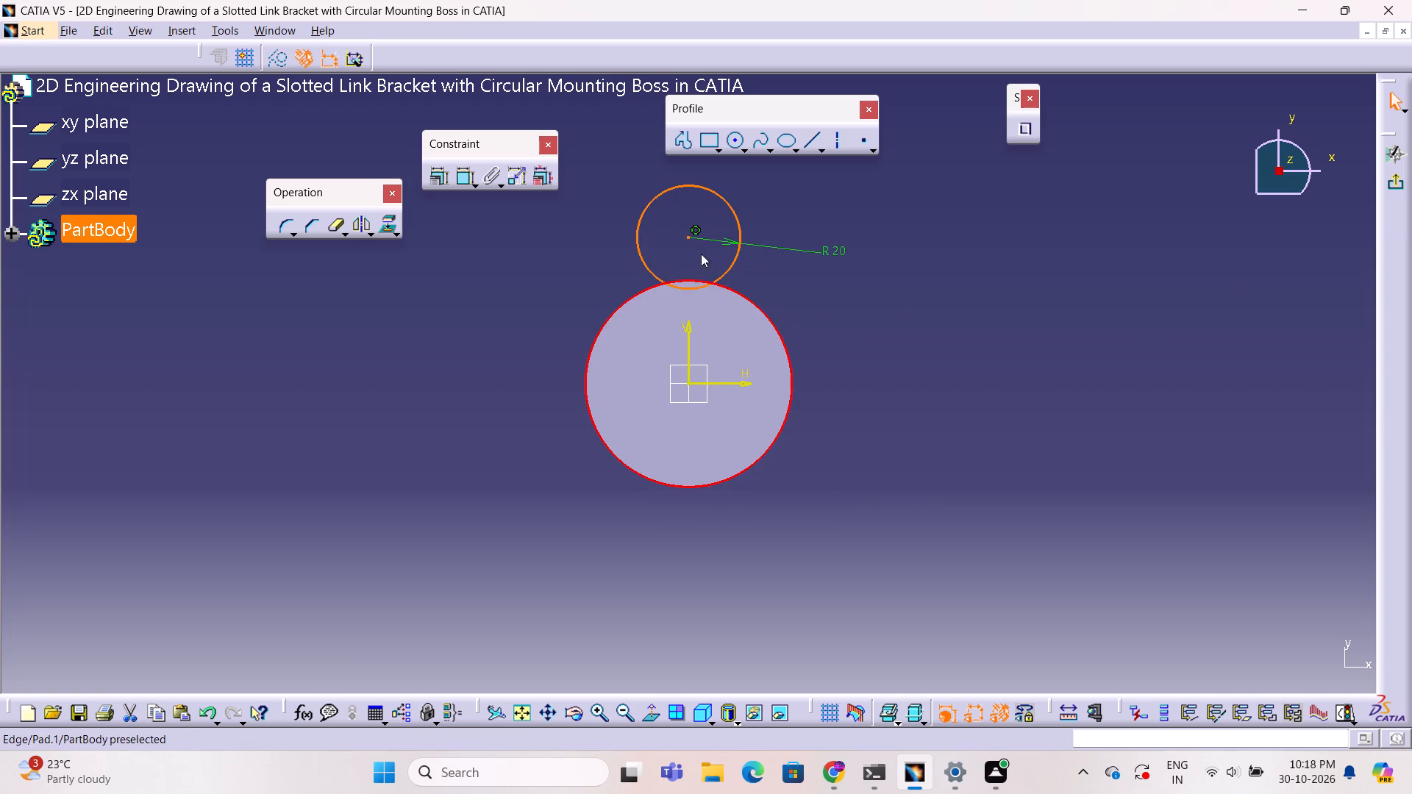
pyautogui.click(438, 179)
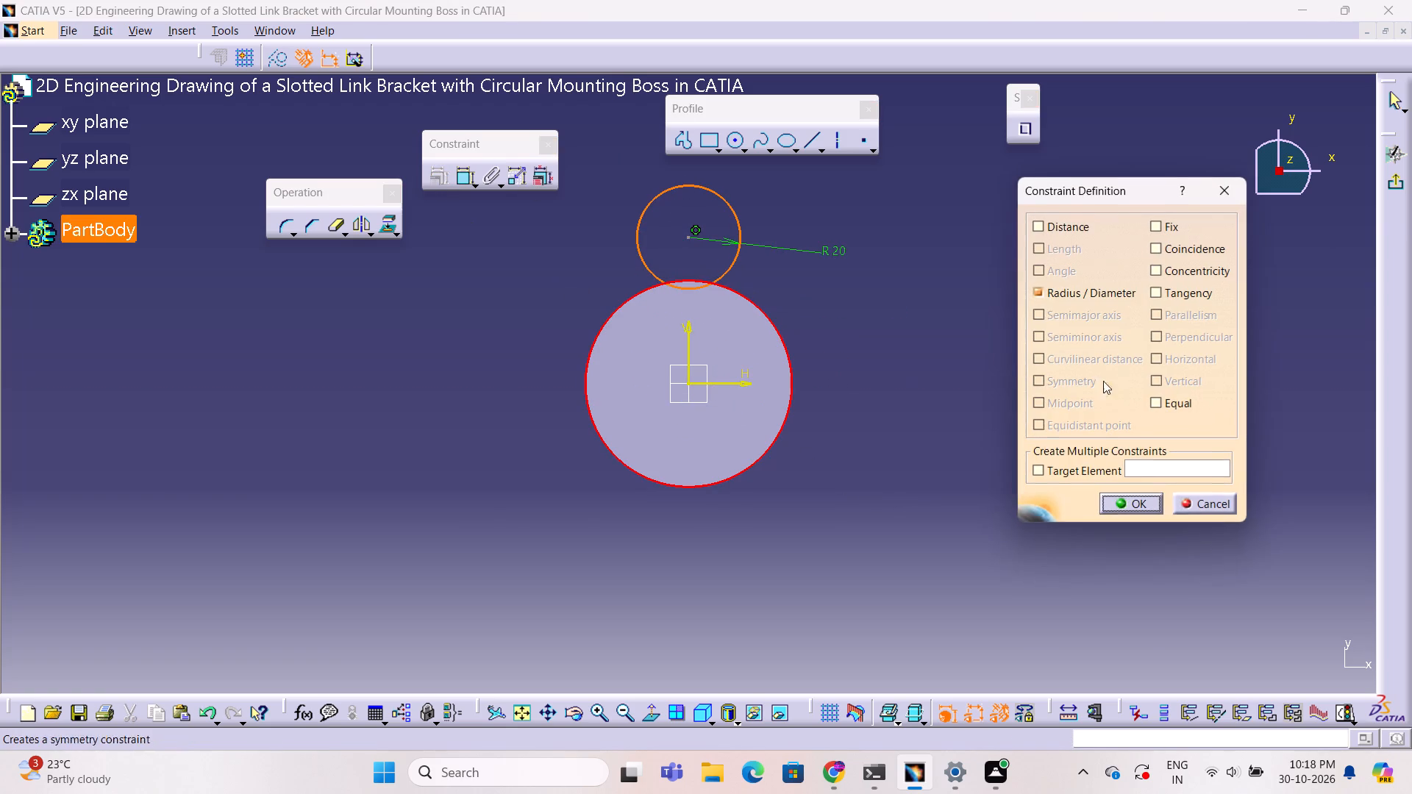
pyautogui.click(1156, 270)
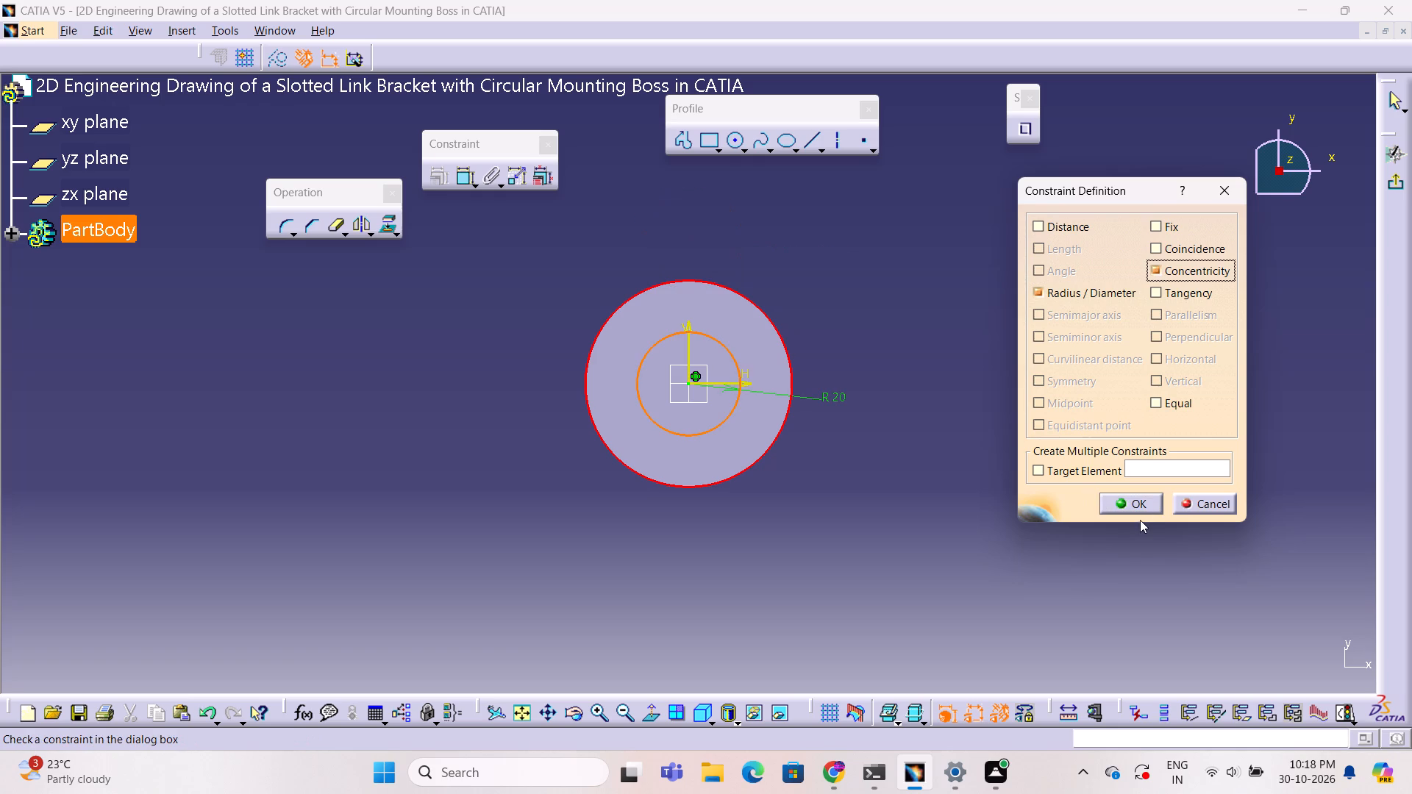
pyautogui.click(1138, 510)
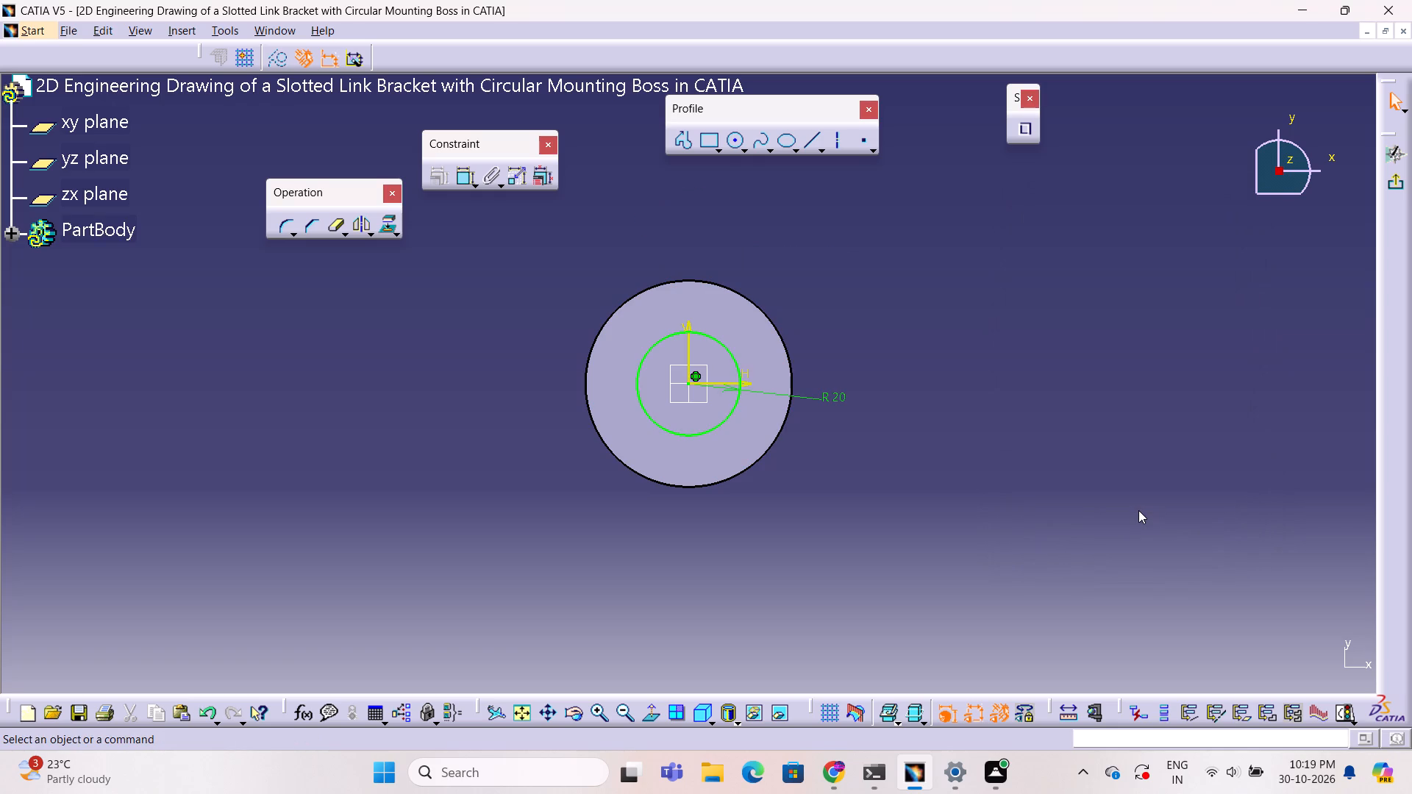
pyautogui.click(1138, 510)
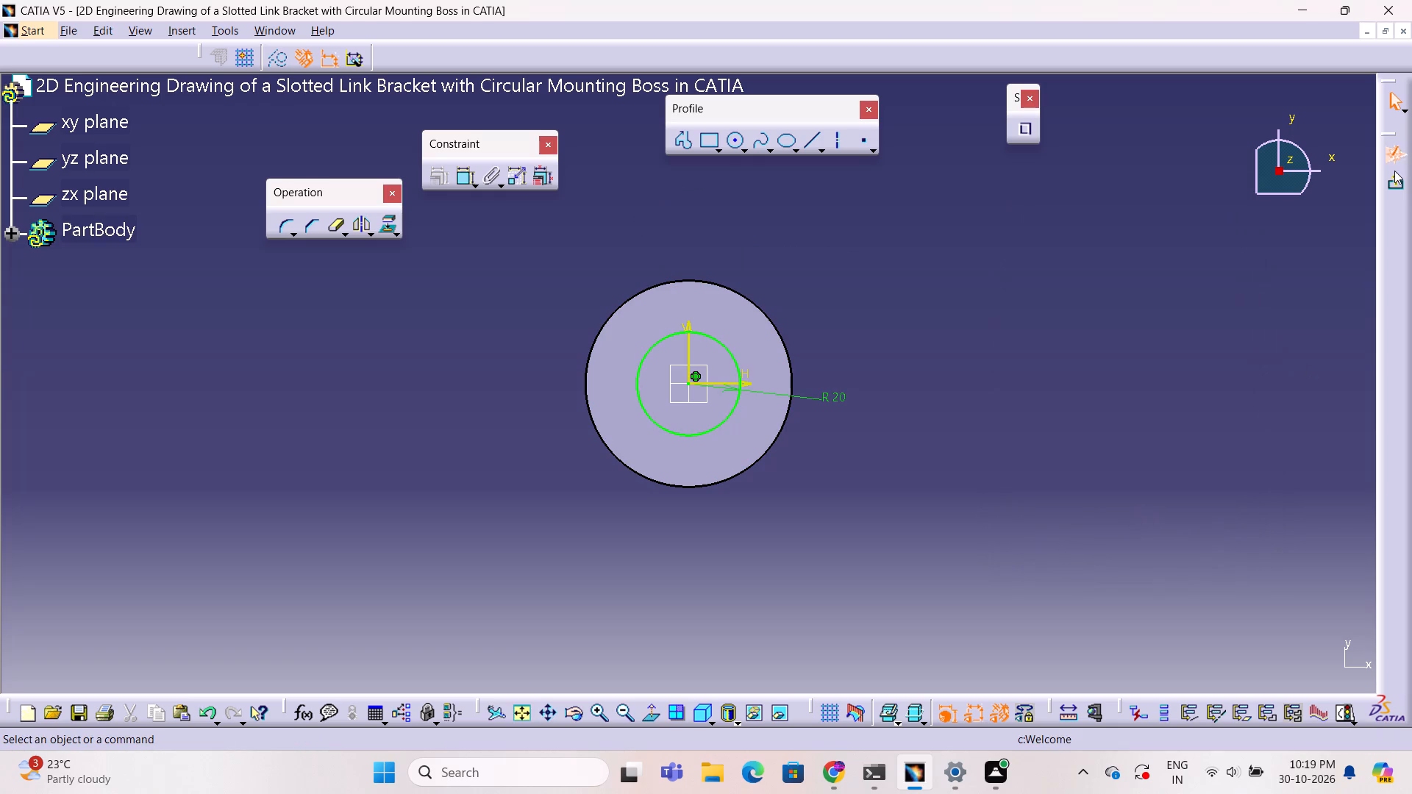
# Exit the sketch and set up a pad of the 20 mm radius circle, reversed to run down through the boss.
pyautogui.click(1399, 182)
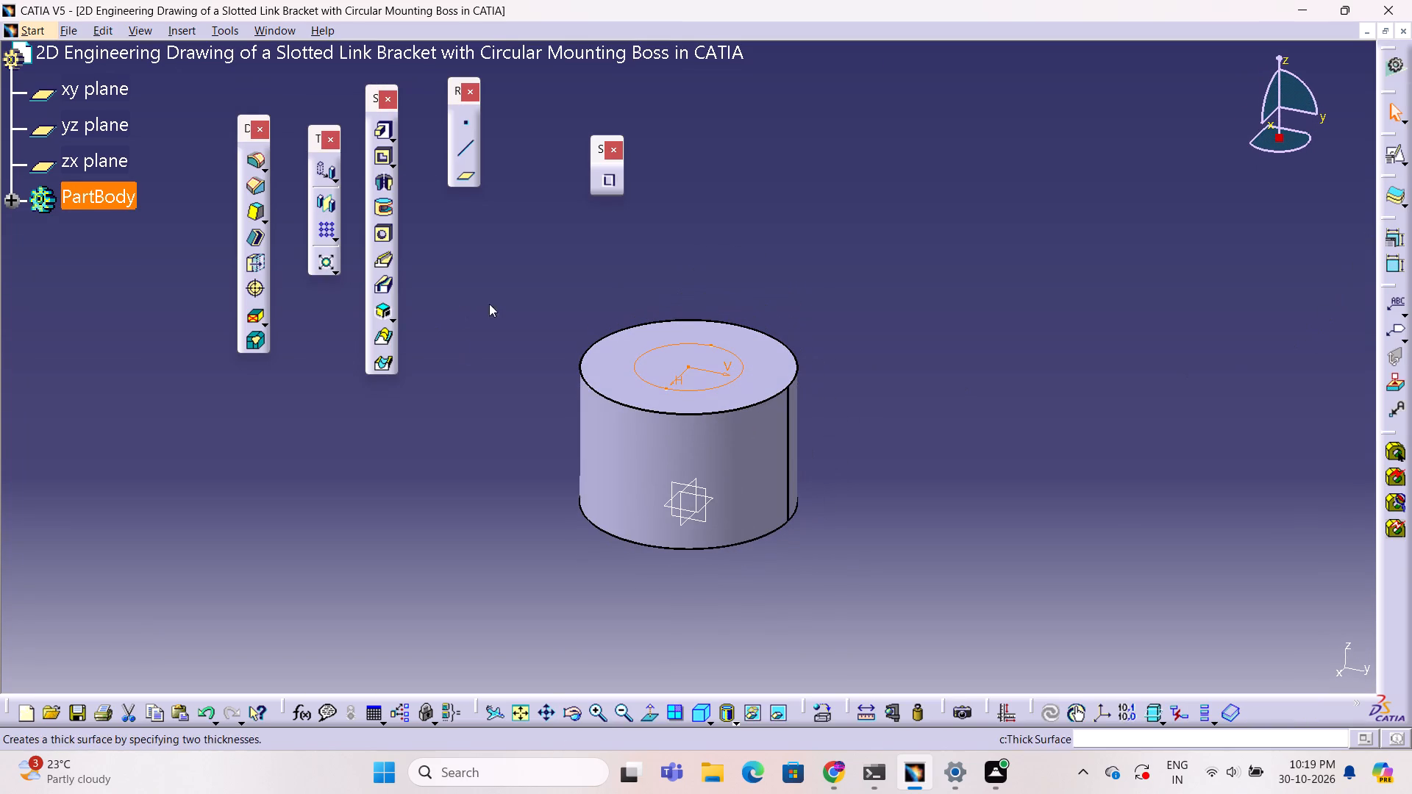
pyautogui.click(377, 138)
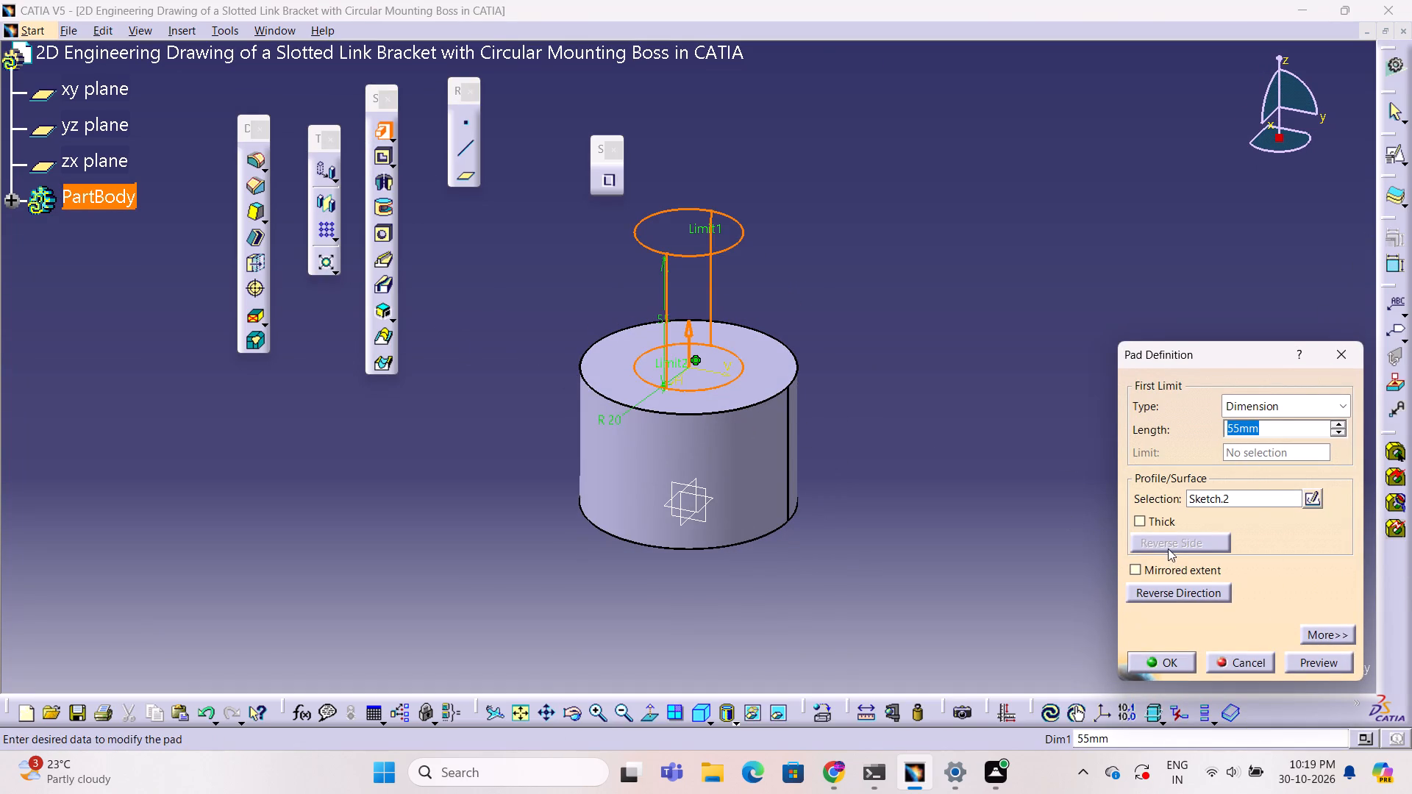
pyautogui.click(691, 332)
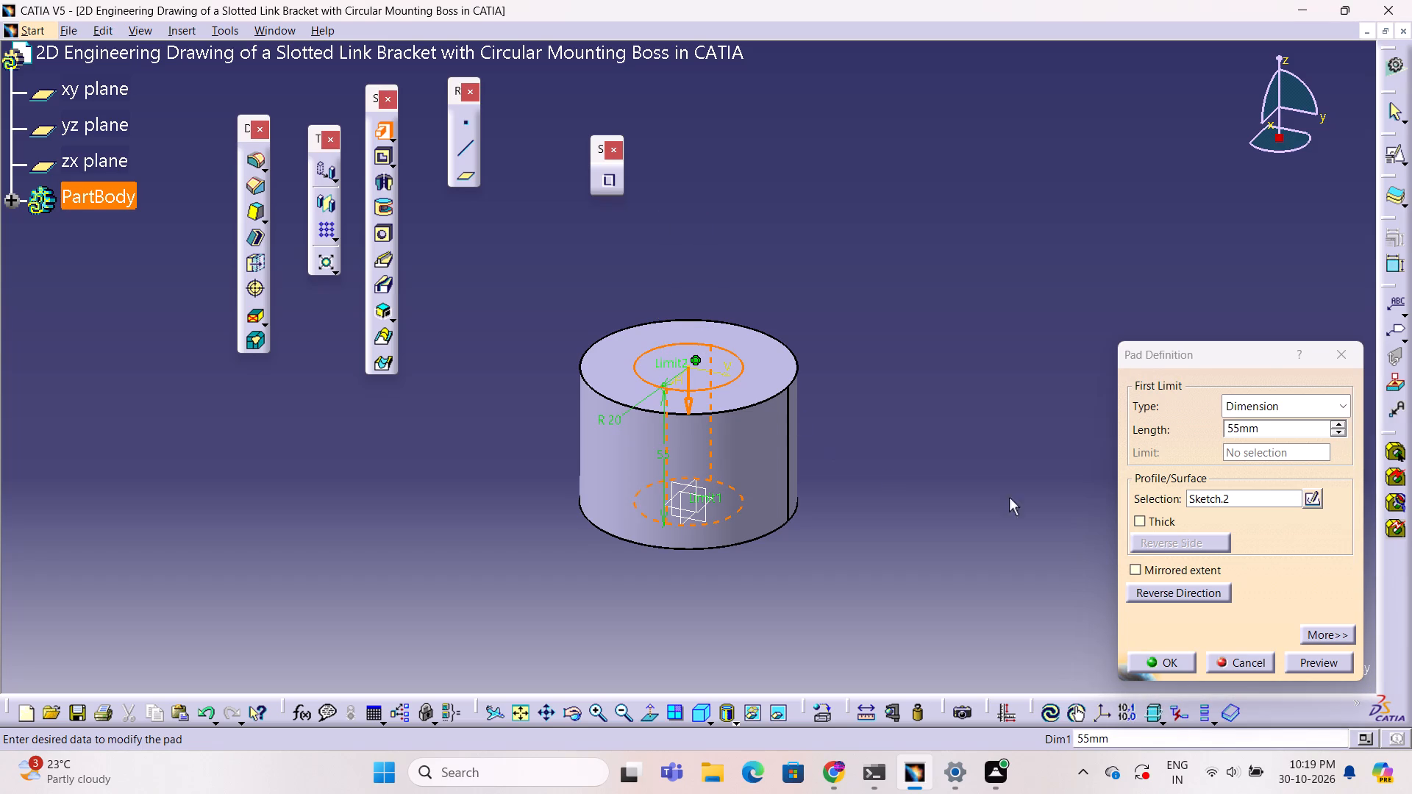
pyautogui.click(1312, 659)
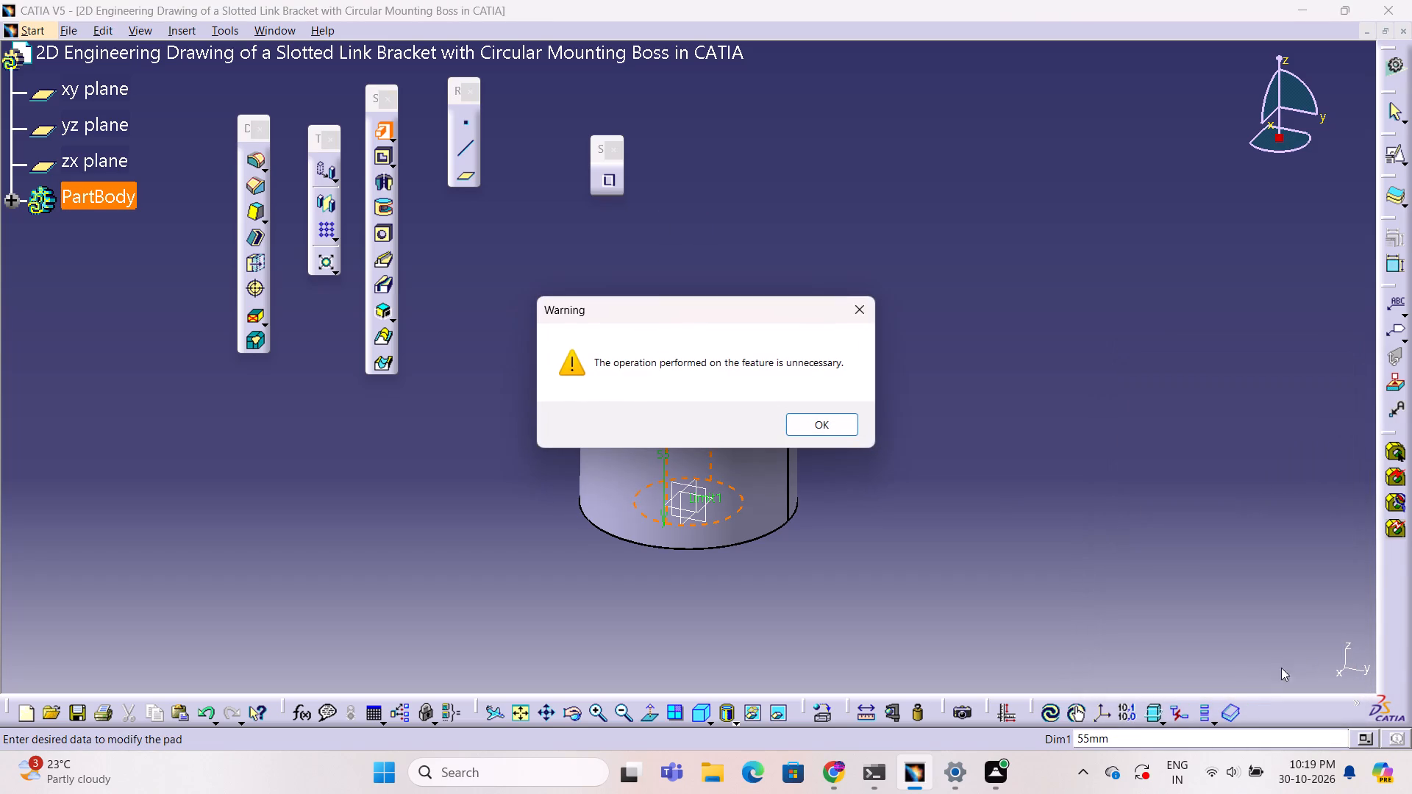
pyautogui.click(816, 427)
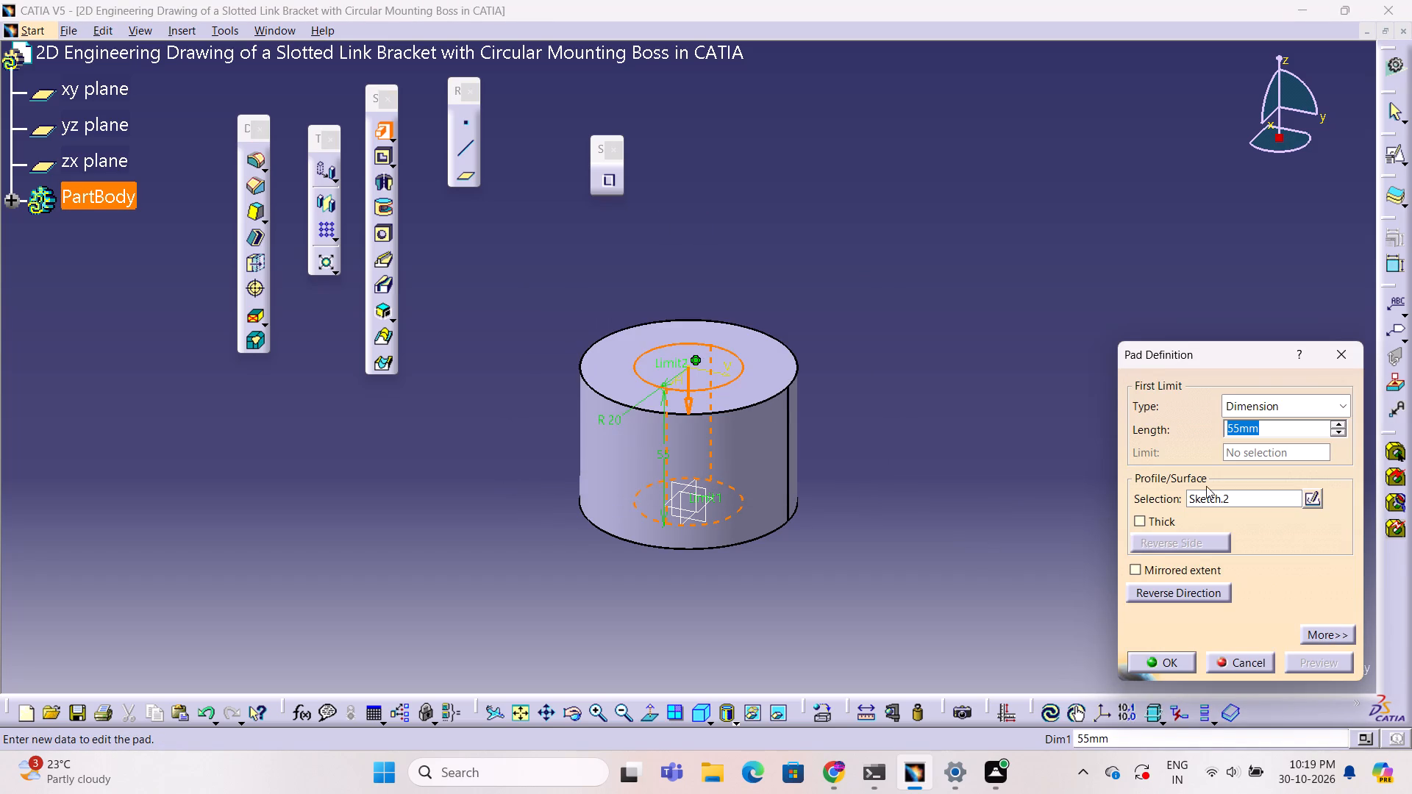
# Set the reversed pad's length to 62 mm and create it so it protrudes below the boss's bottom face.
pyautogui.doubleClick(1337, 423)
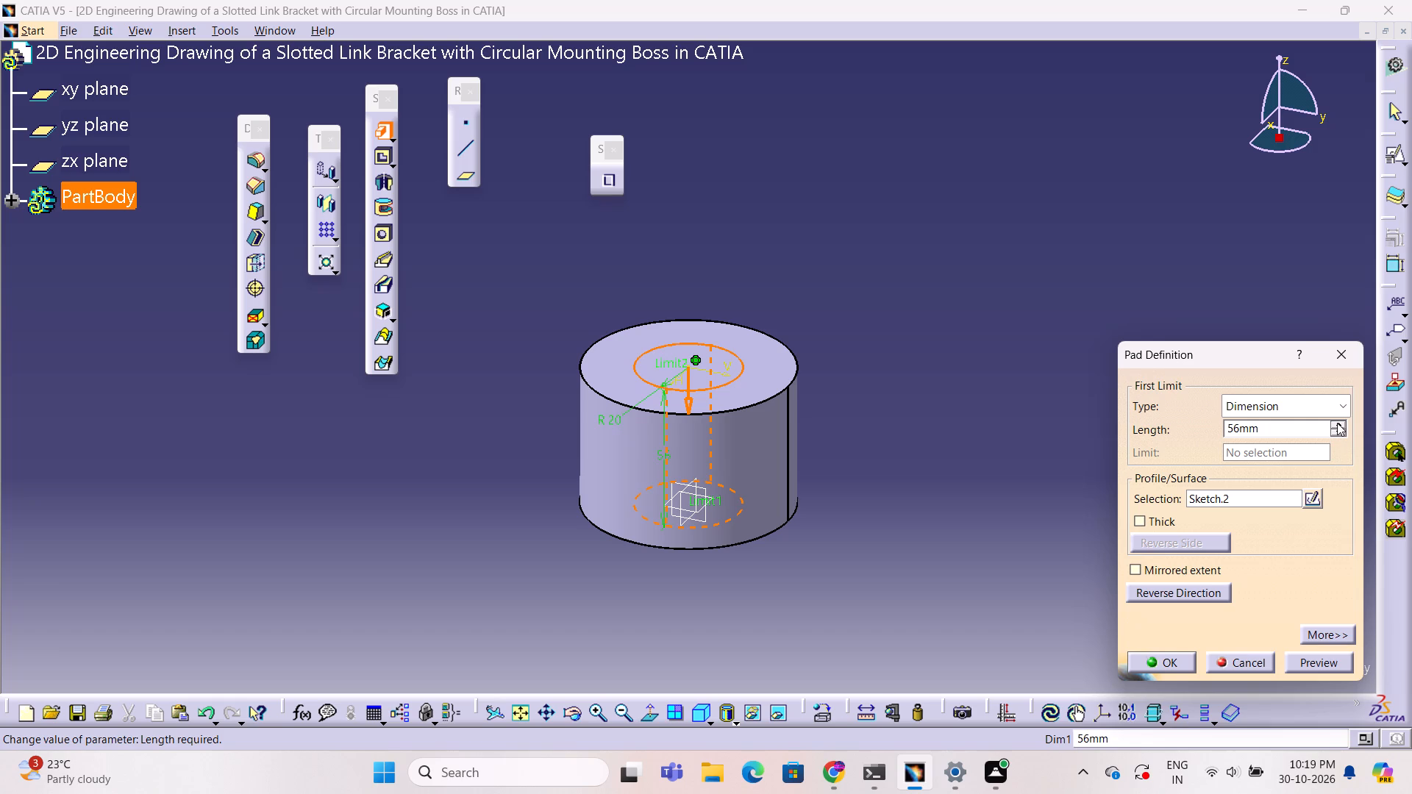
pyautogui.click(1337, 423)
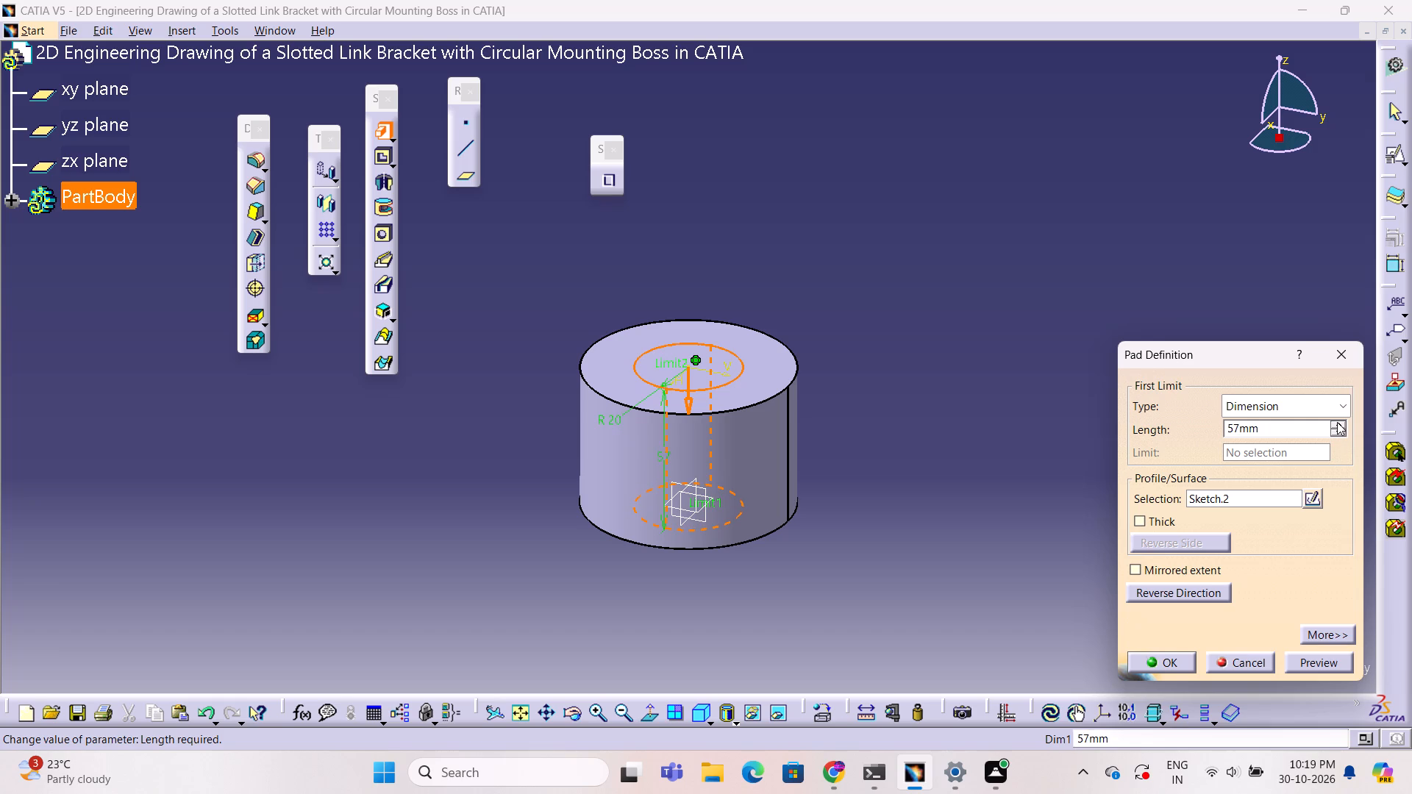
pyautogui.doubleClick(1337, 422)
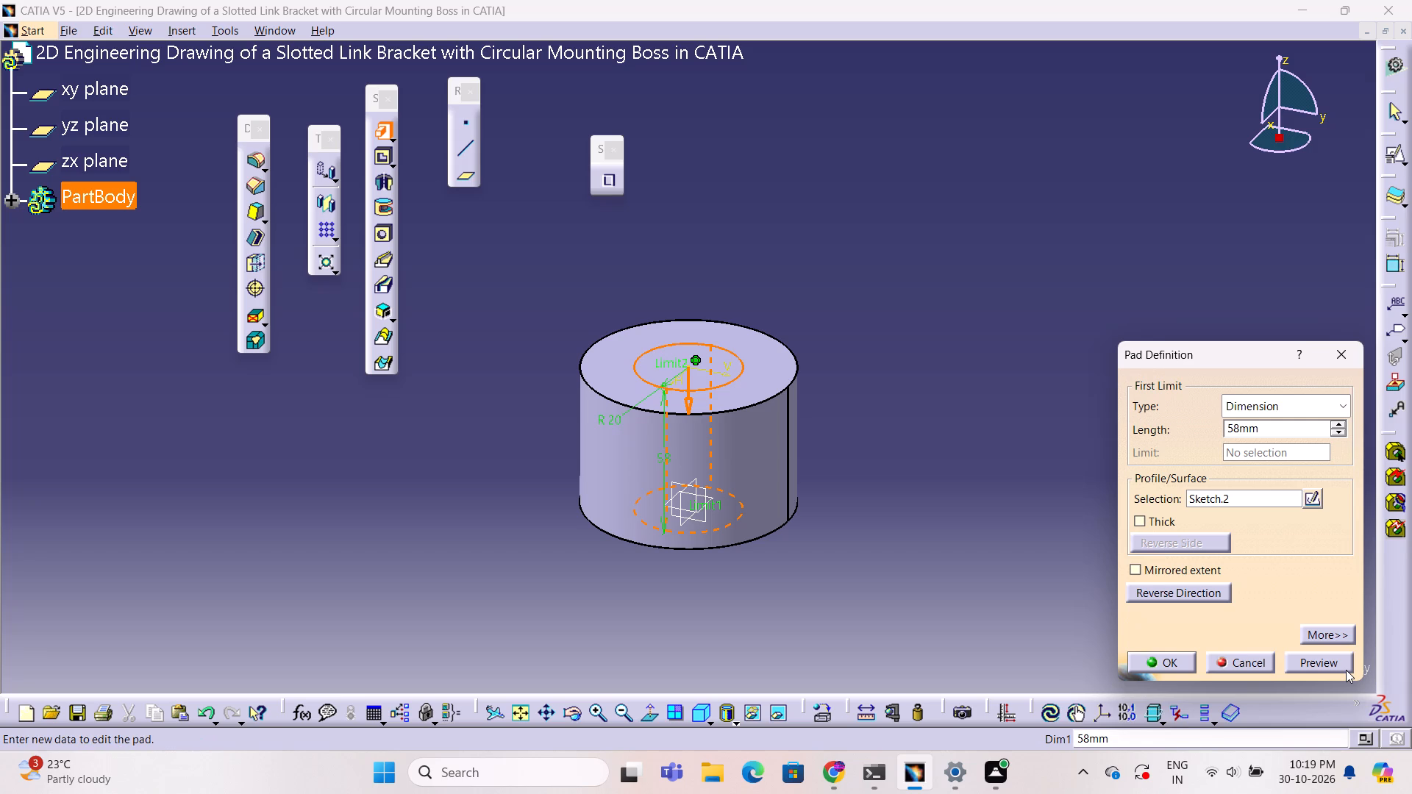
pyautogui.tripleClick(1343, 422)
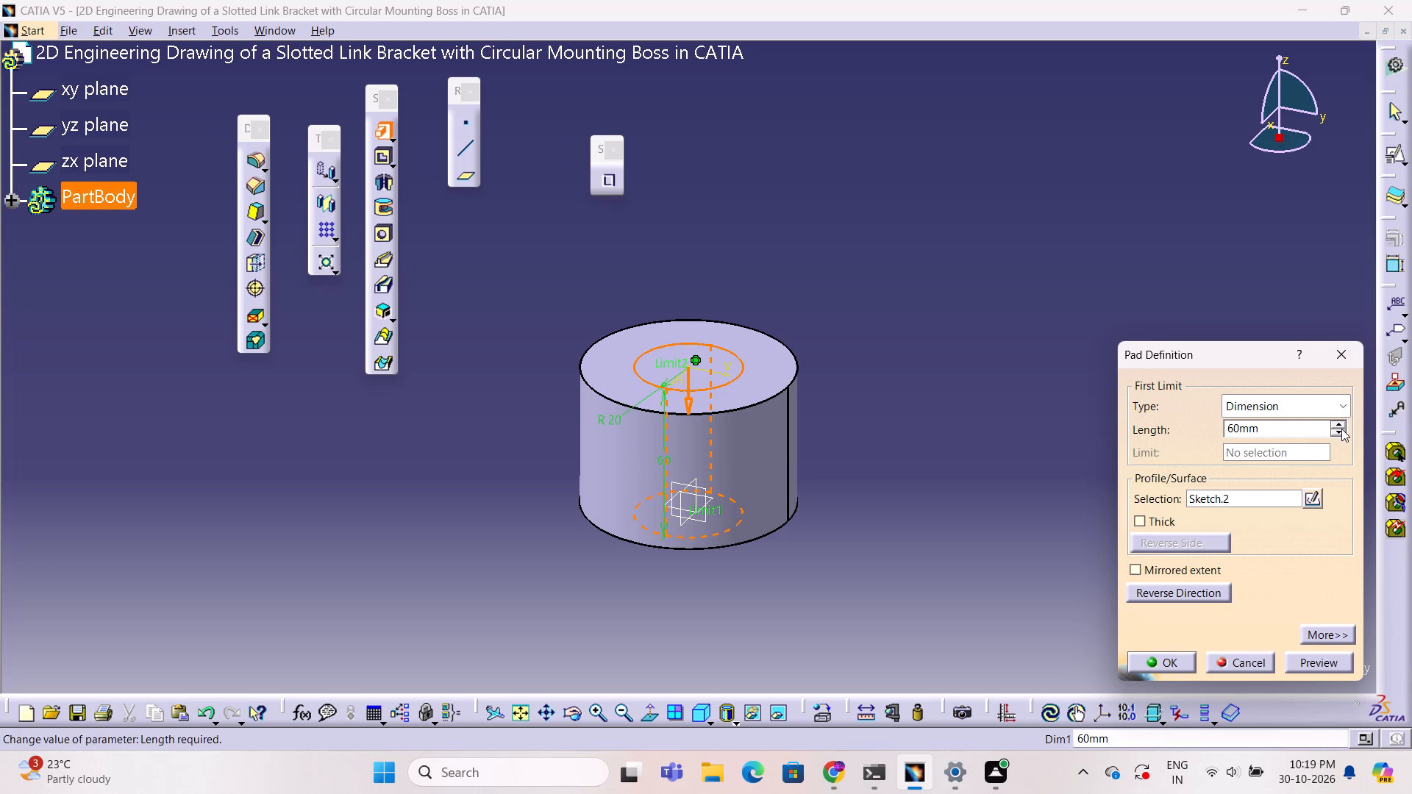
pyautogui.tripleClick(1341, 426)
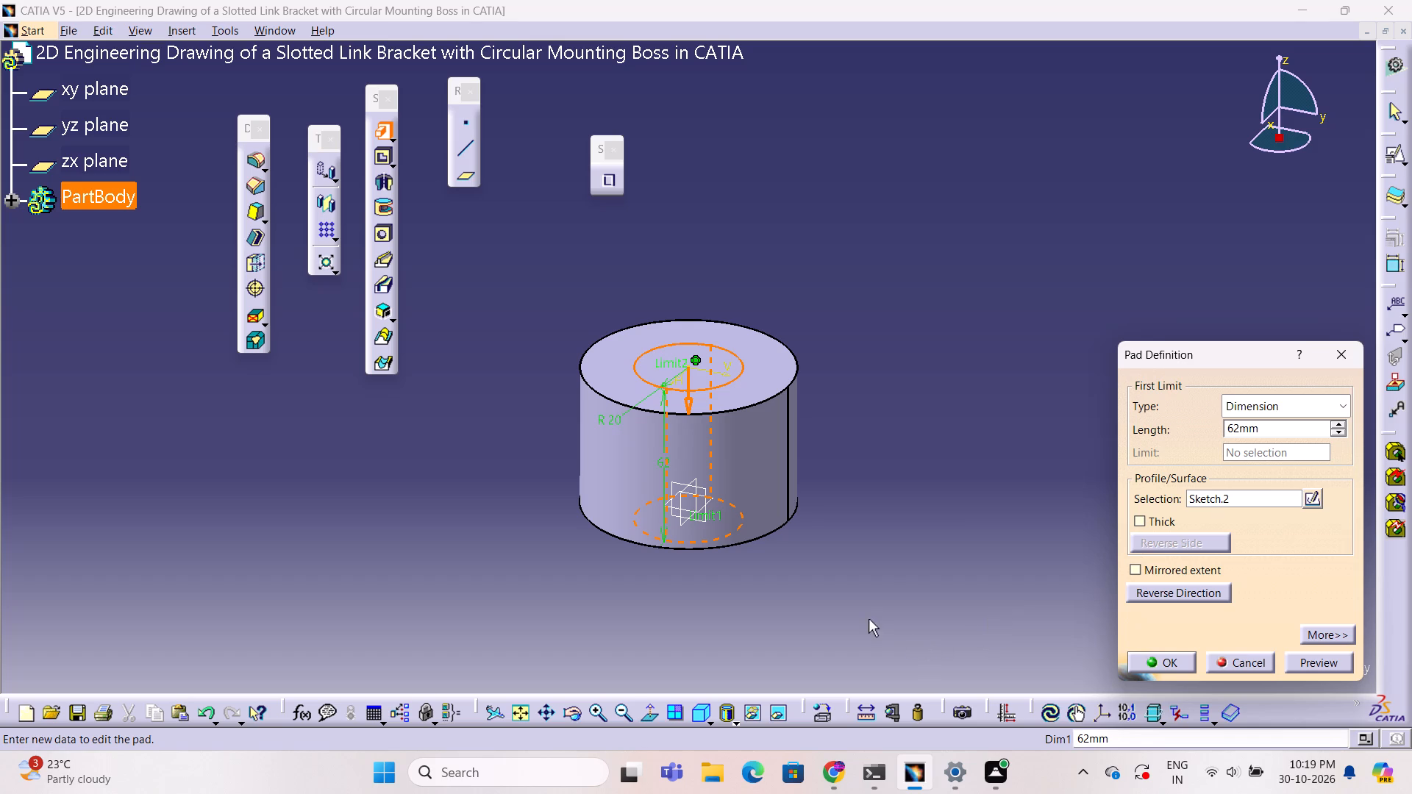
pyautogui.keyDown('ctrl'); pyautogui.moveTo(868, 618); pyautogui.dragTo(705, 528, button='middle'); pyautogui.keyUp('ctrl')
pyautogui.keyDown('ctrl'); pyautogui.moveTo(864, 614); pyautogui.dragTo(705, 528, button='right'); pyautogui.keyUp('ctrl')
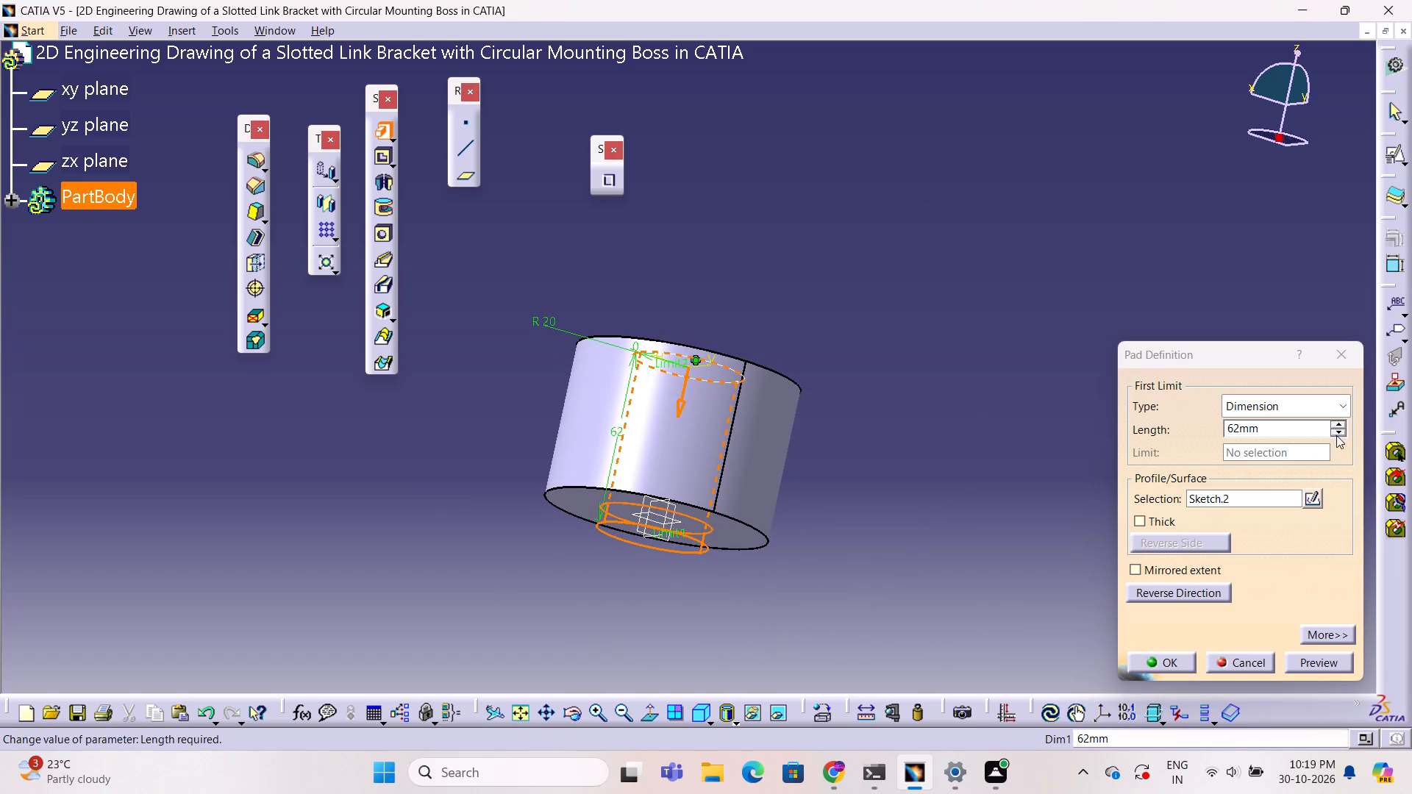
pyautogui.click(1311, 669)
pyautogui.tripleClick(1311, 669)
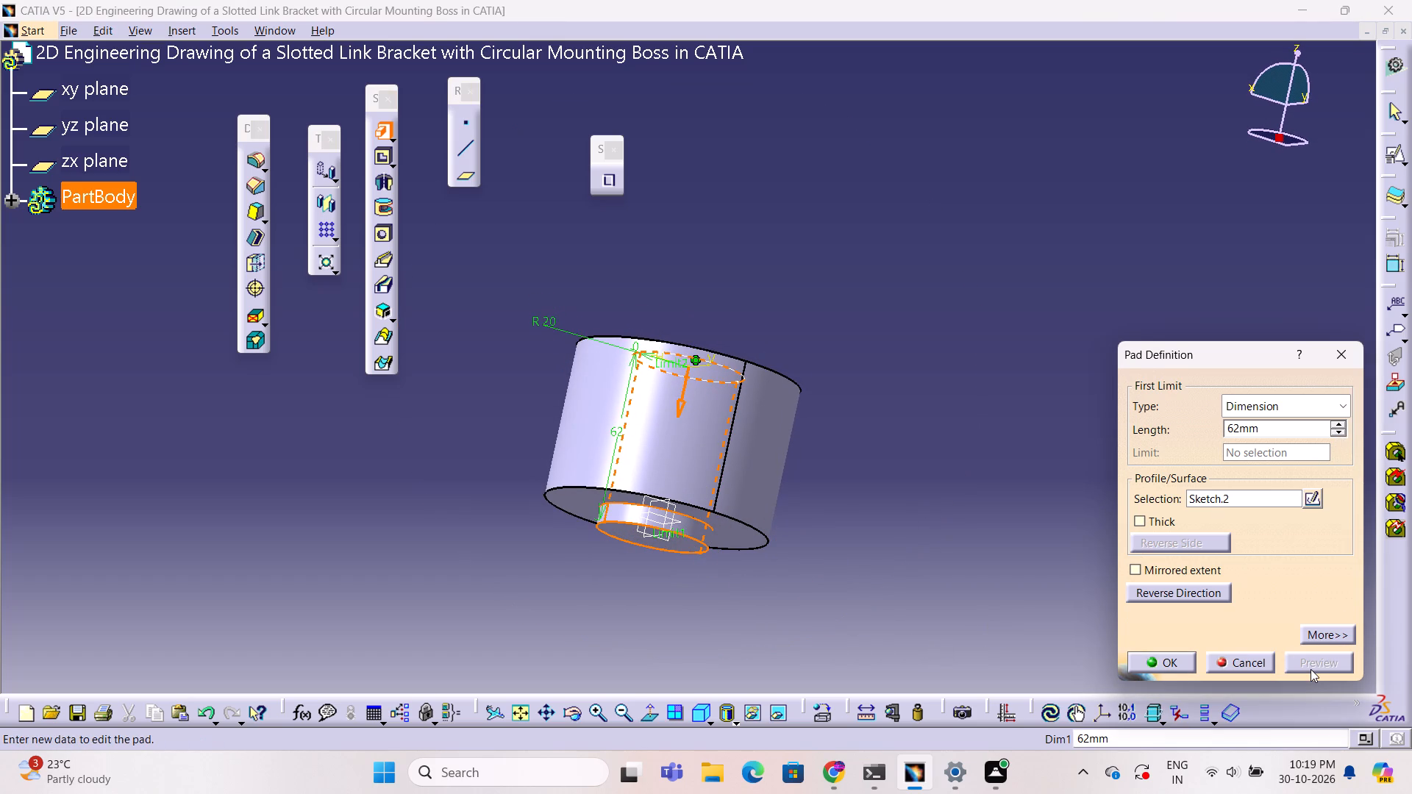
pyautogui.click(1172, 661)
pyautogui.click(846, 604)
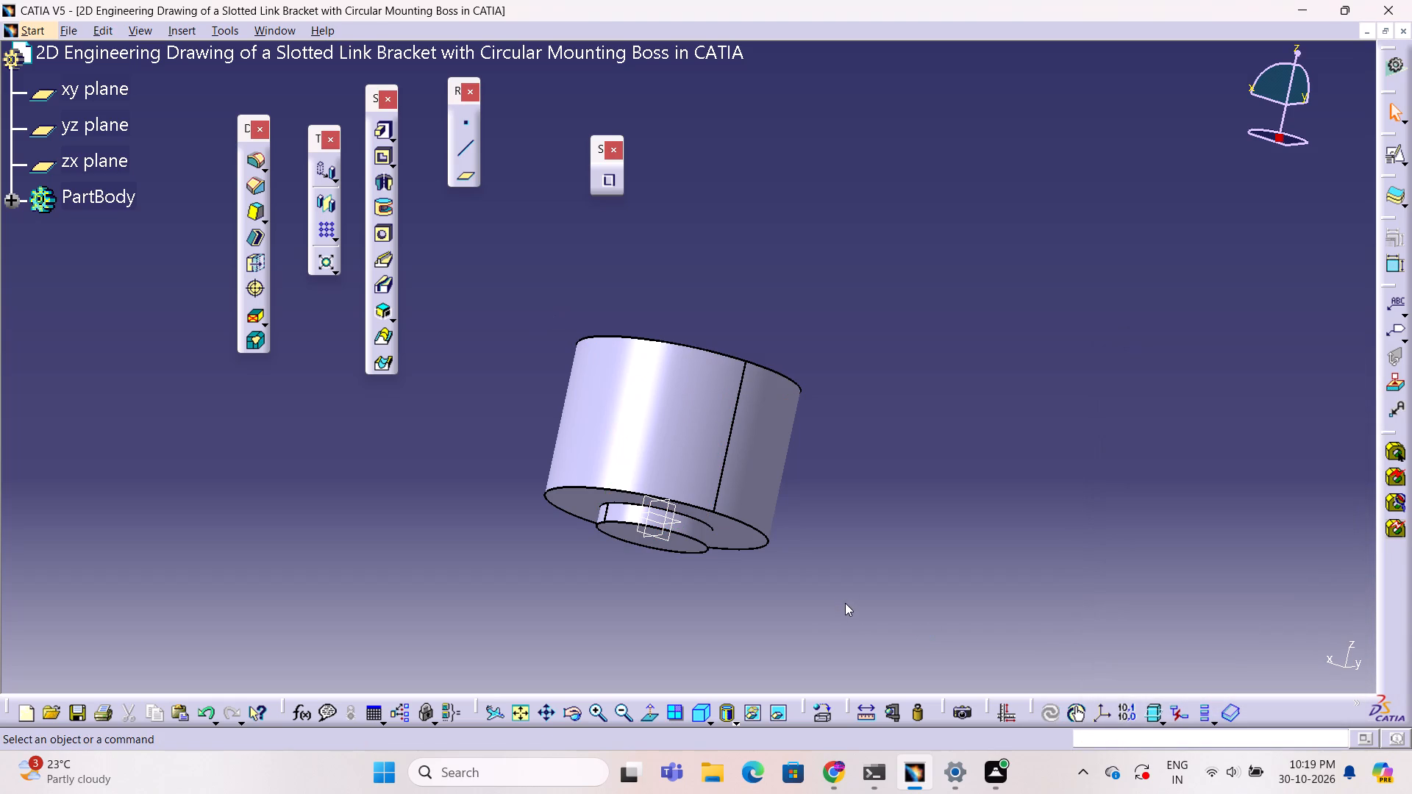
pyautogui.click(845, 603)
# Reopen the 20 mm radius cylinder's pad and set its length to 80 mm.
pyautogui.doubleClick(705, 543)
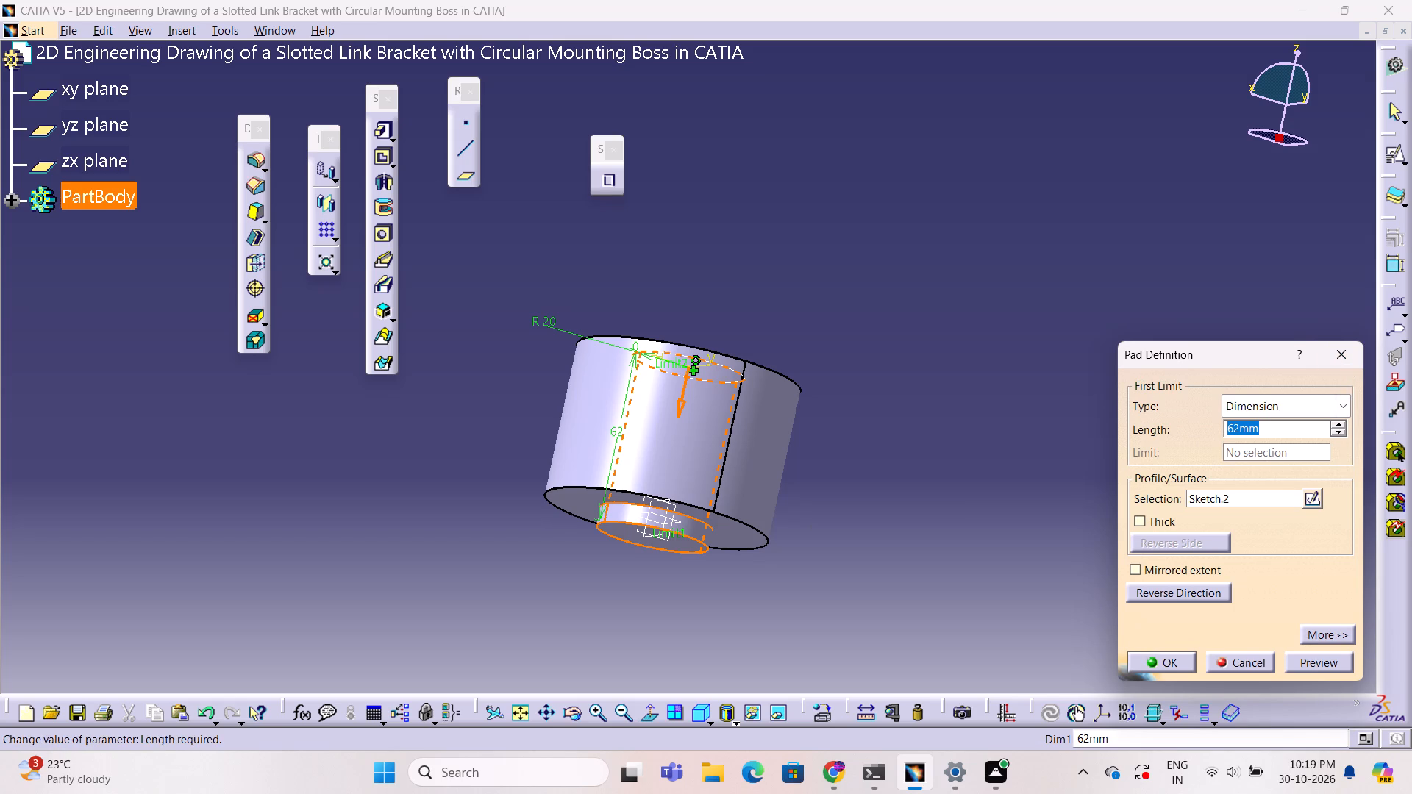
pyautogui.doubleClick(1338, 425)
pyautogui.click(1338, 425)
pyautogui.doubleClick(1338, 425)
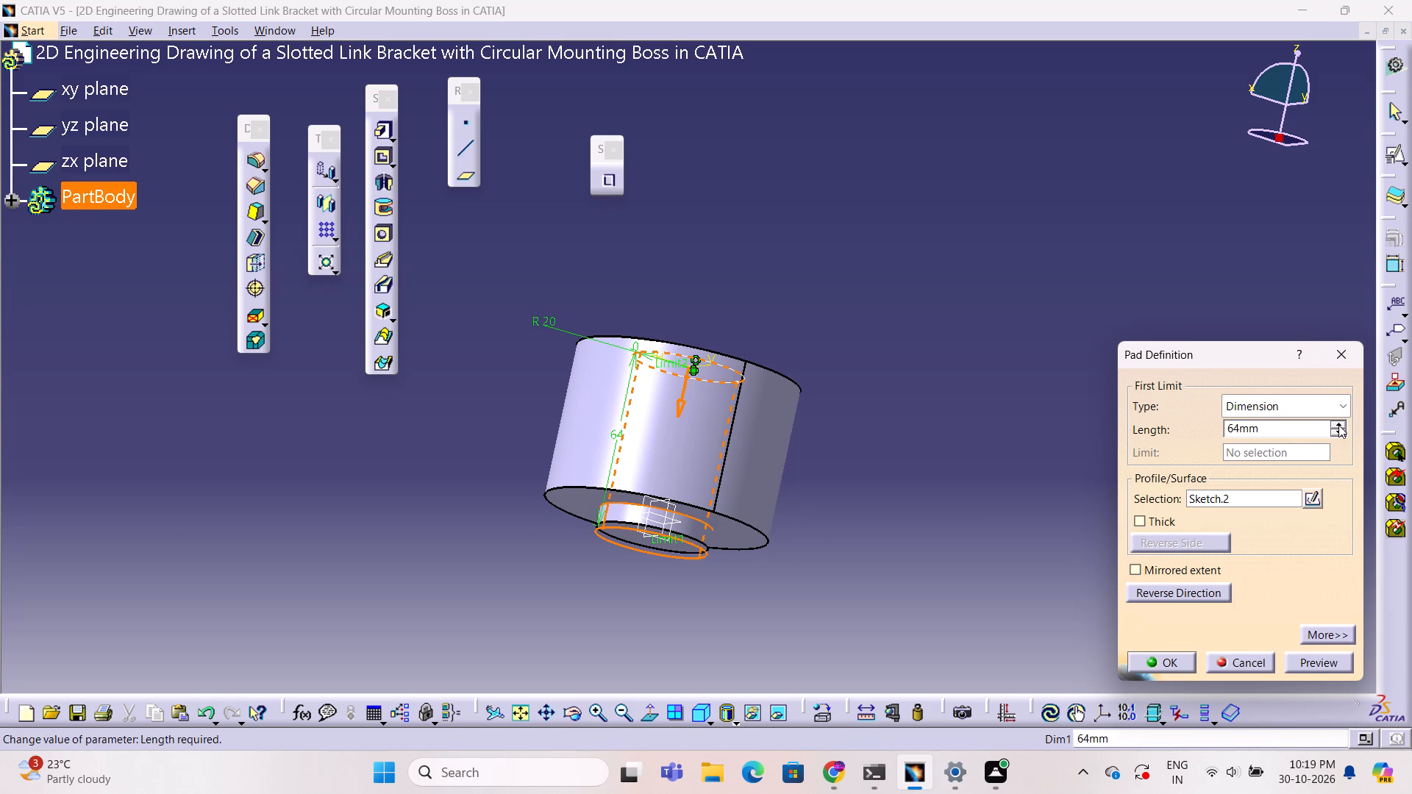
pyautogui.click(1338, 420)
pyautogui.tripleClick(1338, 426)
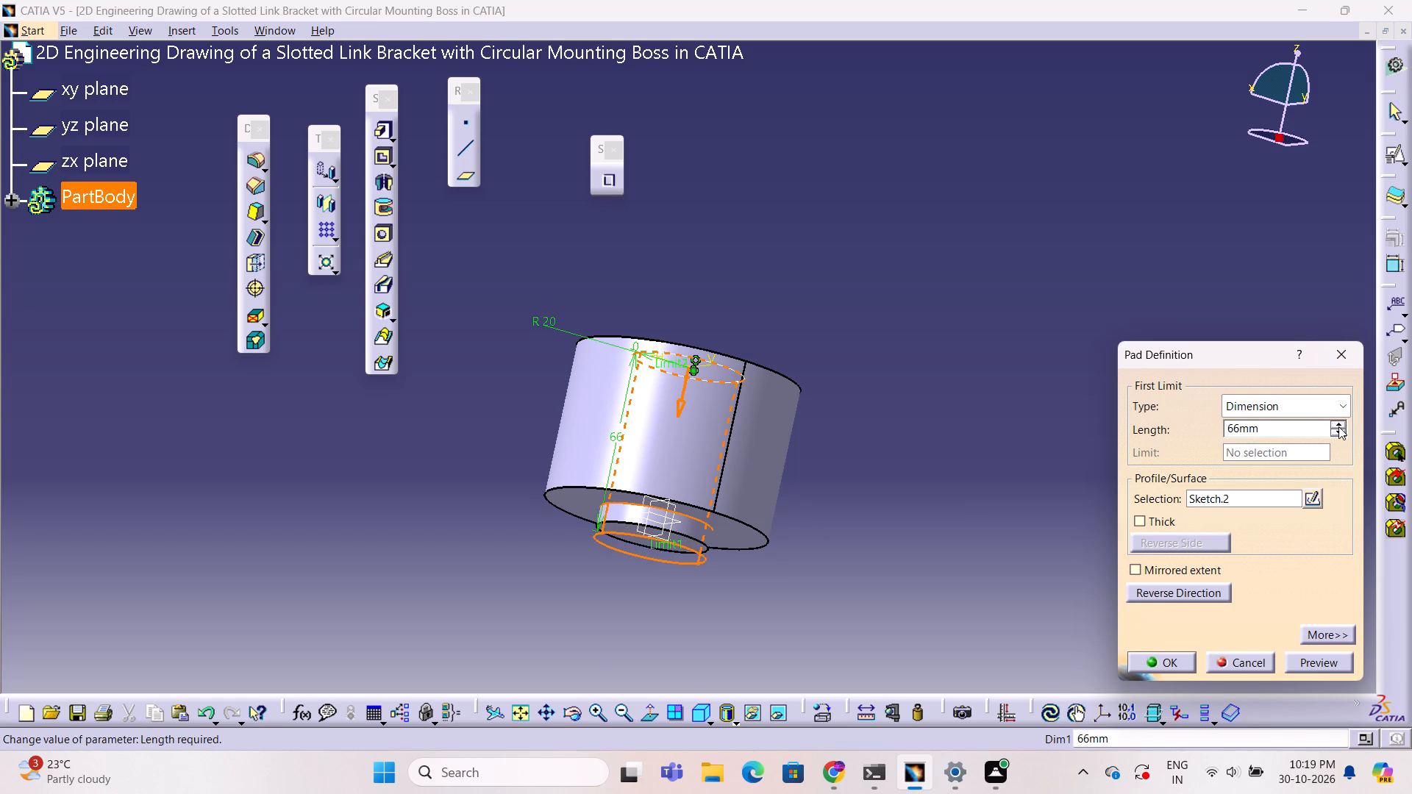
pyautogui.click(1338, 426)
pyautogui.tripleClick(1338, 423)
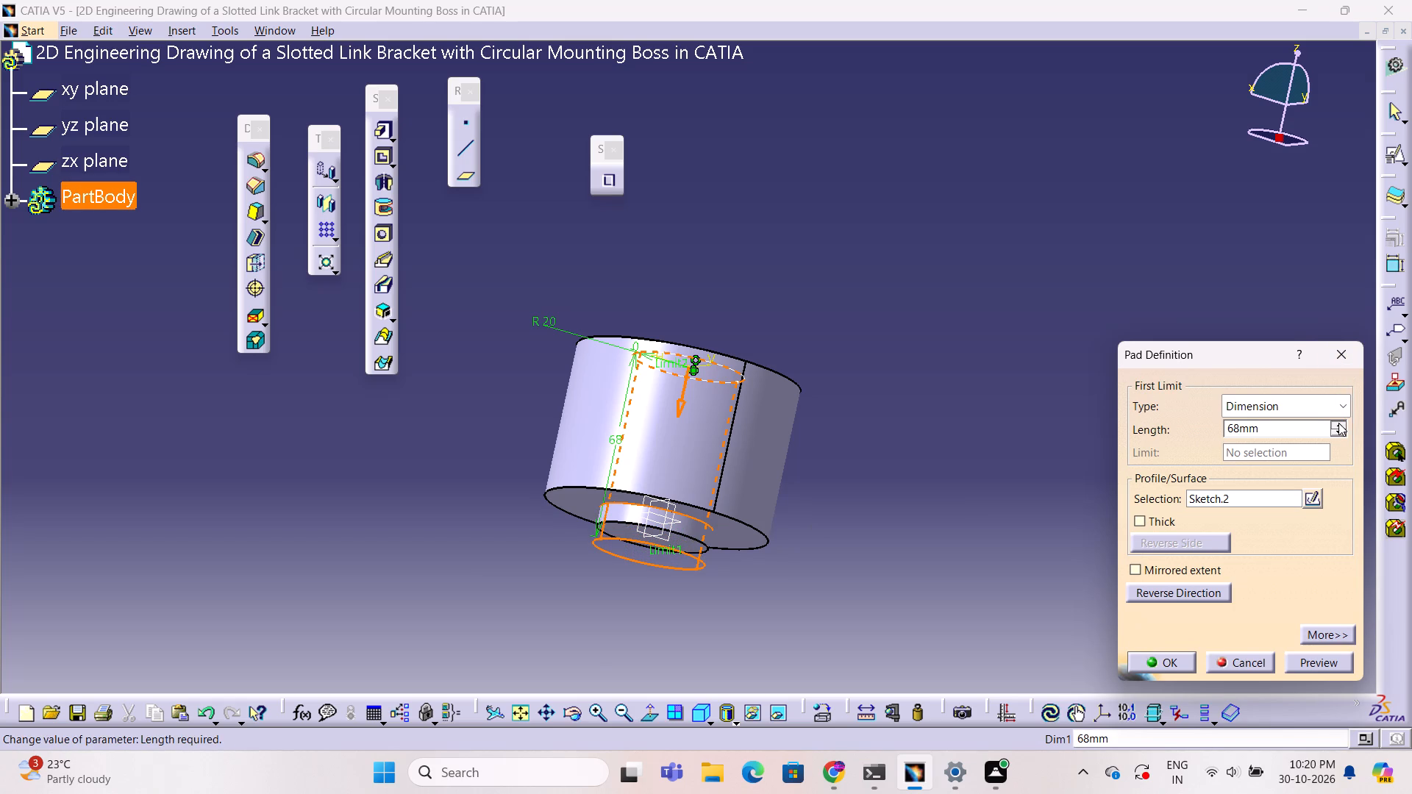
pyautogui.tripleClick(1338, 423)
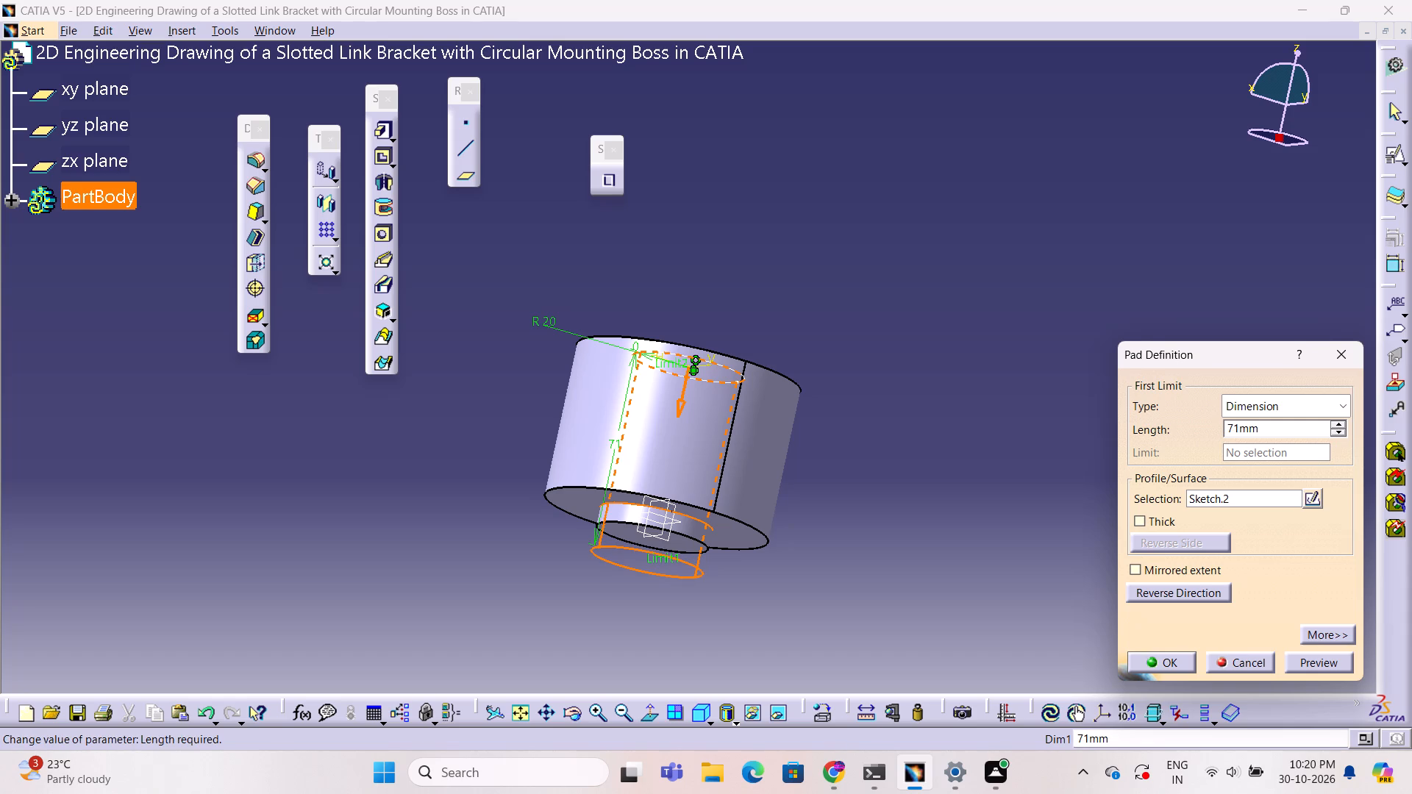
pyautogui.click(1335, 425)
pyautogui.tripleClick(1335, 425)
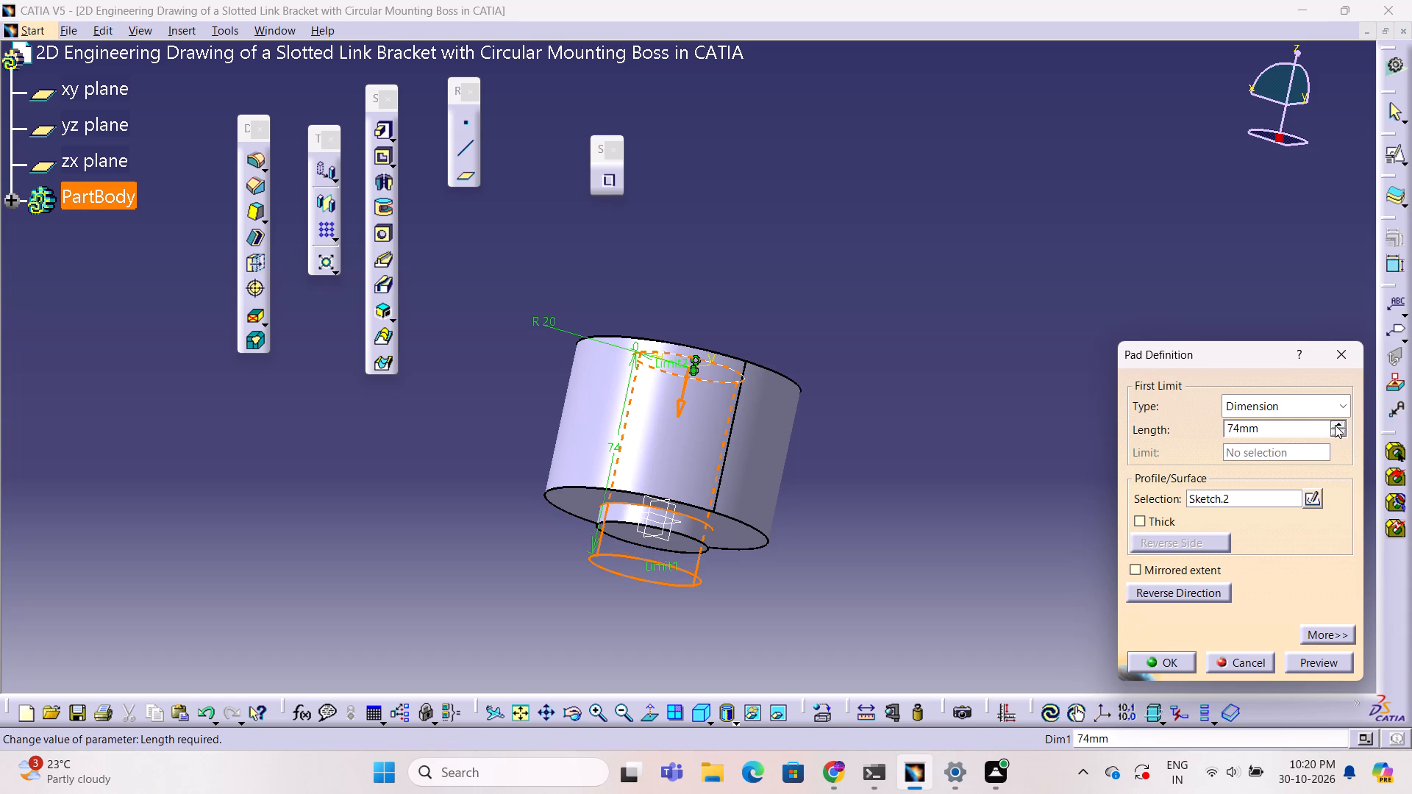
pyautogui.tripleClick(1335, 425)
pyautogui.doubleClick(1335, 425)
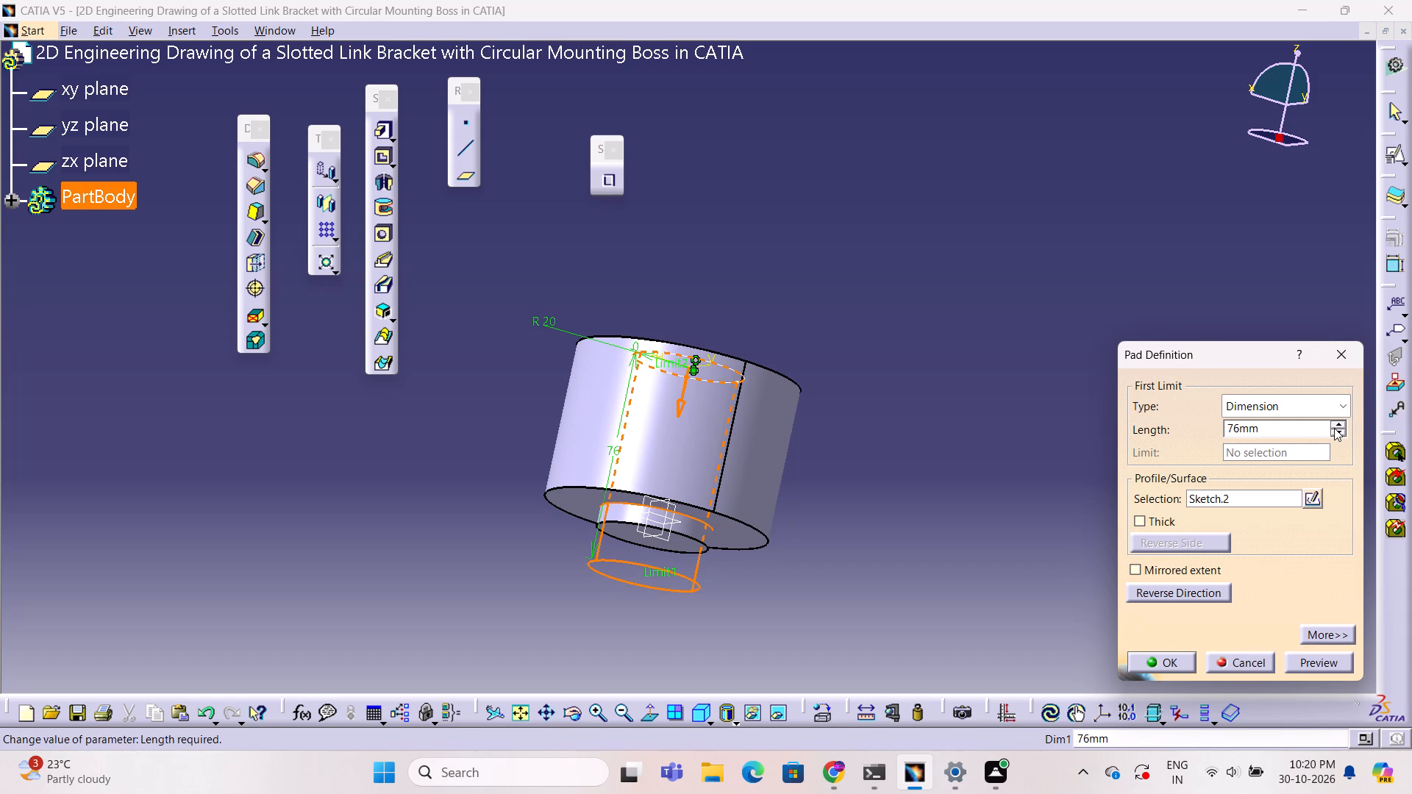
pyautogui.tripleClick(1335, 424)
pyautogui.tripleClick(1335, 424)
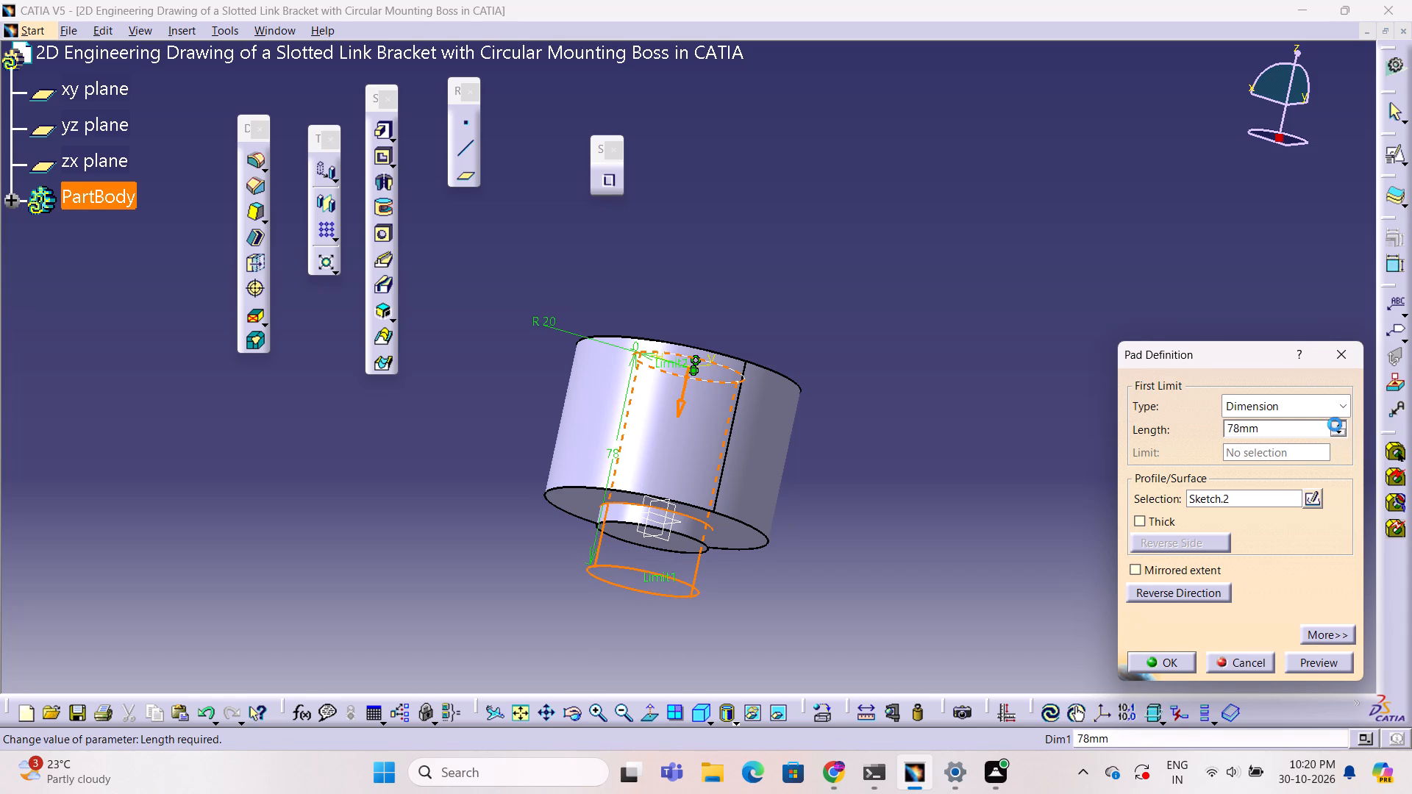
pyautogui.click(1335, 424)
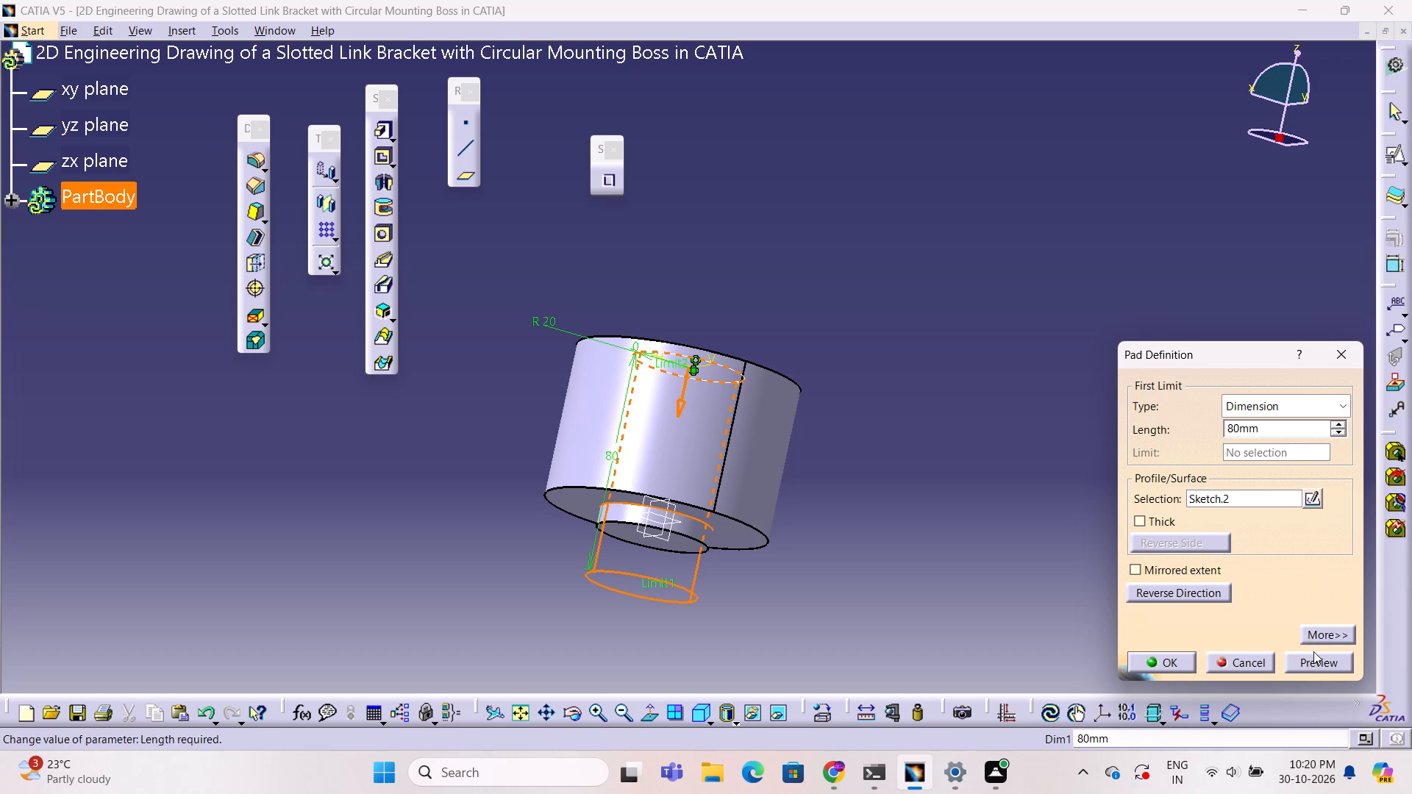
pyautogui.click(1313, 663)
pyautogui.click(1172, 660)
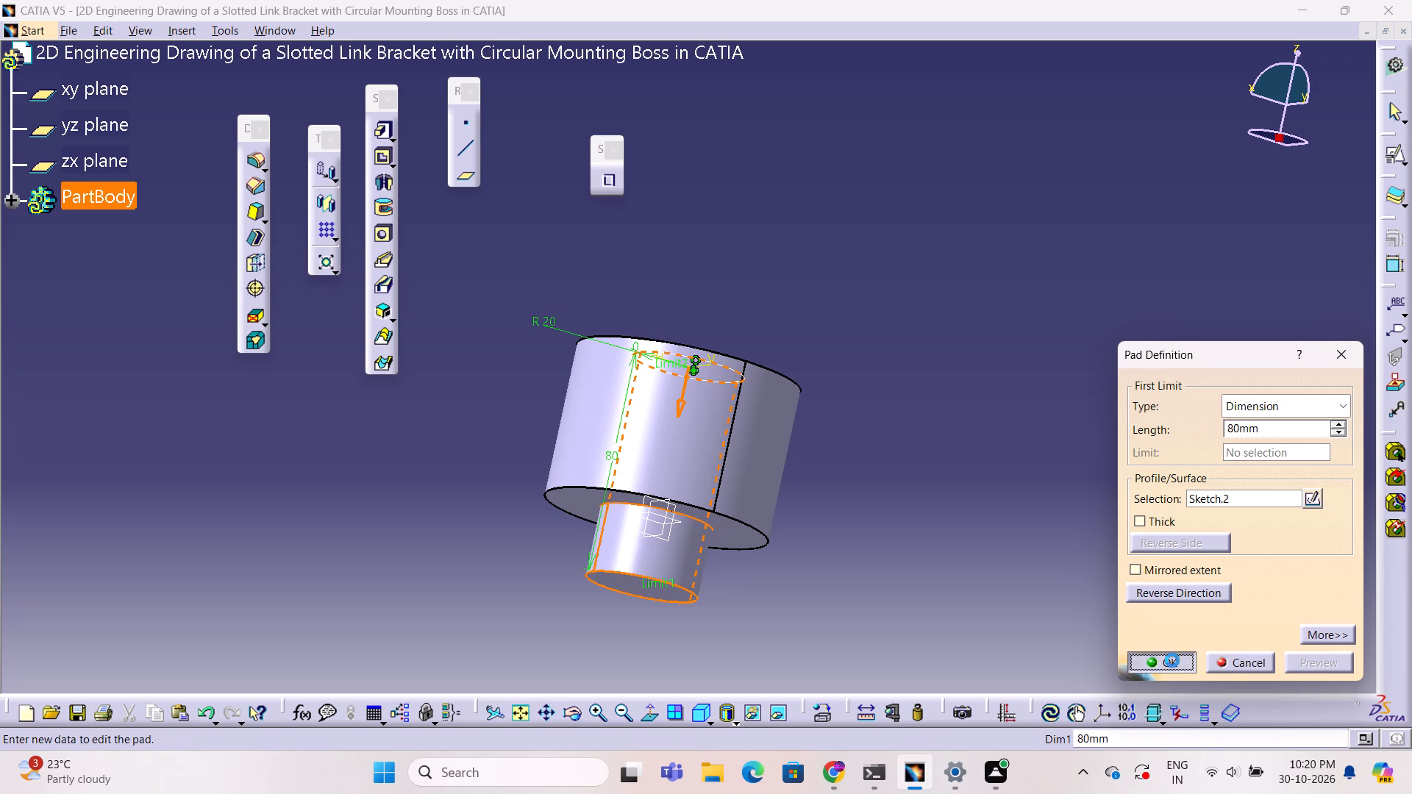
pyautogui.click(904, 571)
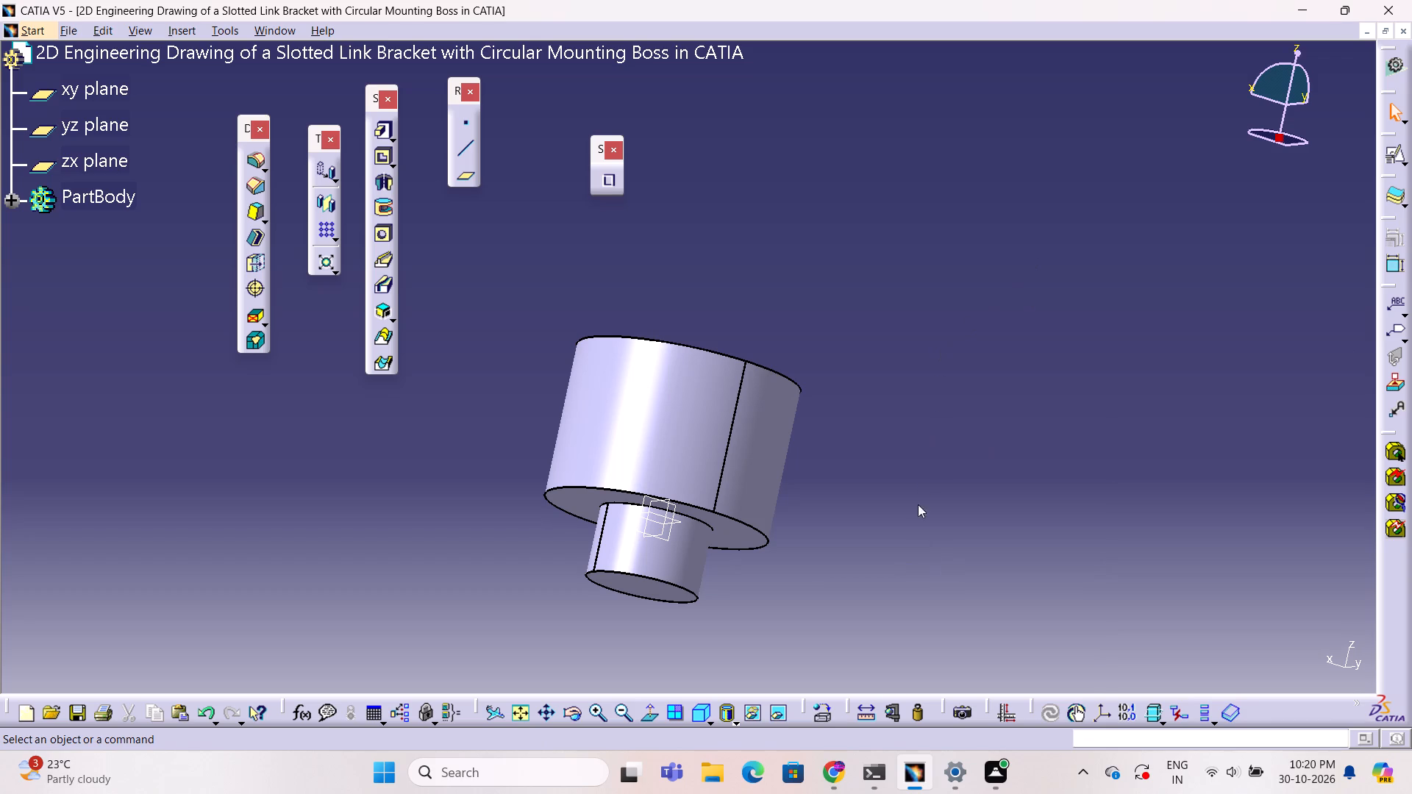
# Examine the boss and the cylinder protruding from its bottom face from several angles.
pyautogui.moveTo(910, 518); pyautogui.dragTo(752, 646, button='middle')
pyautogui.moveTo(909, 518); pyautogui.dragTo(824, 504, button='right')
pyautogui.moveTo(740, 648); pyautogui.dragTo(824, 504, button='middle')
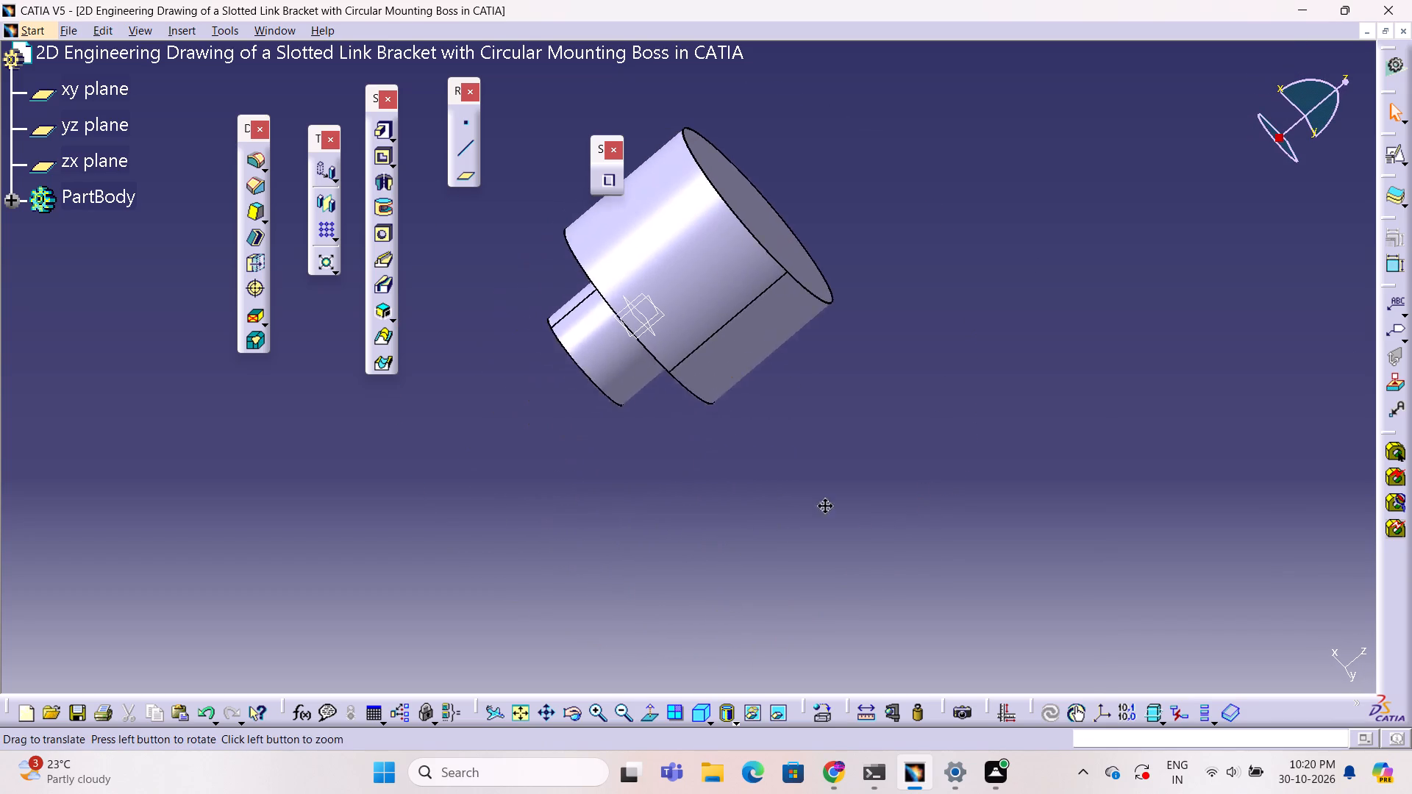
pyautogui.moveTo(824, 504); pyautogui.dragTo(832, 592, button='middle')
pyautogui.moveTo(824, 504); pyautogui.dragTo(832, 592, button='right')
pyautogui.moveTo(815, 523); pyautogui.dragTo(794, 543, button='middle')
pyautogui.keyDown('ctrl'); pyautogui.moveTo(815, 523); pyautogui.dragTo(678, 610, button='right'); pyautogui.keyUp('ctrl')
pyautogui.moveTo(763, 564); pyautogui.dragTo(1028, 548, button='middle')
pyautogui.moveTo(1029, 551); pyautogui.dragTo(678, 610, button='middle')
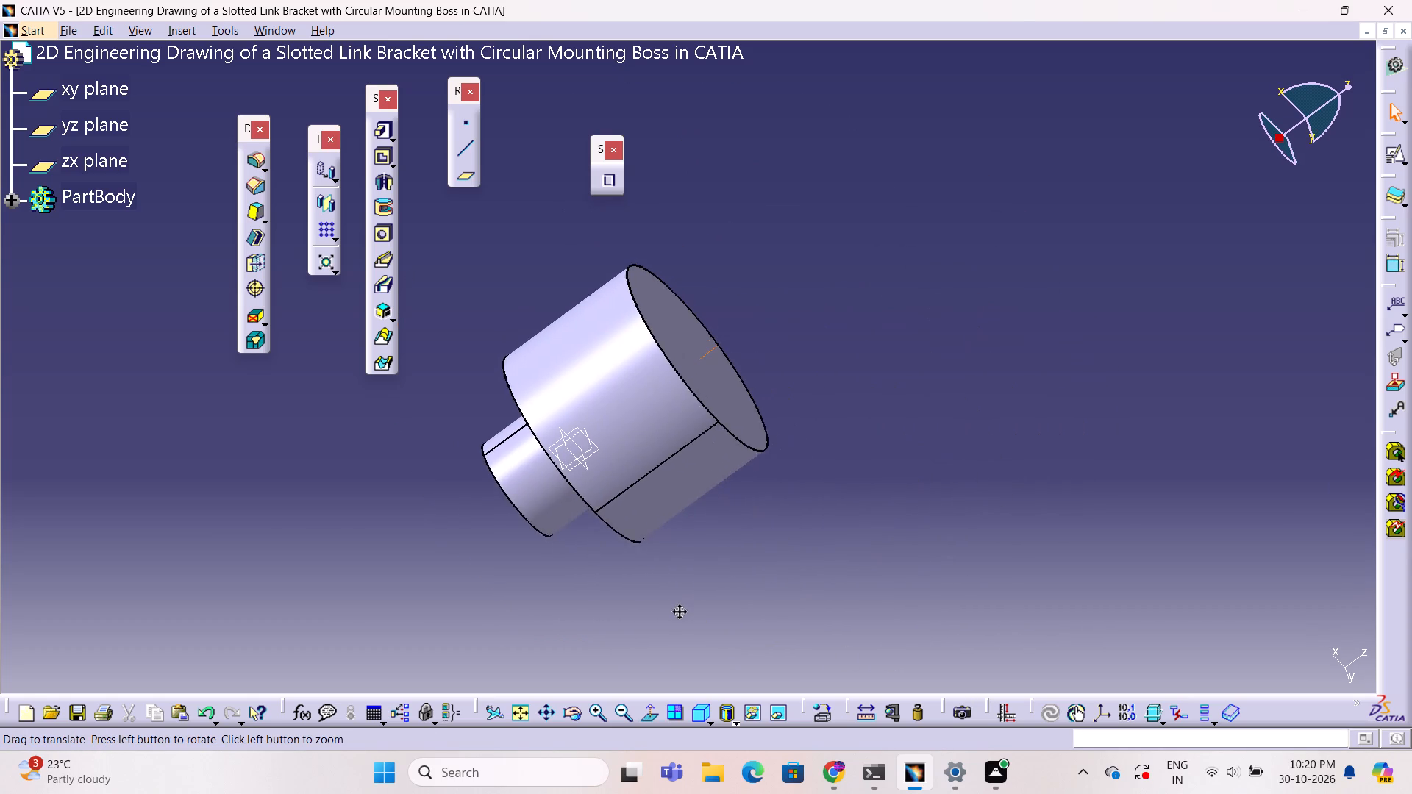
pyautogui.moveTo(678, 610); pyautogui.dragTo(758, 548, button='middle')
pyautogui.keyDown('ctrl'); pyautogui.moveTo(678, 610); pyautogui.dragTo(706, 684, button='right'); pyautogui.keyUp('ctrl')
pyautogui.moveTo(761, 548); pyautogui.dragTo(706, 684, button='middle')
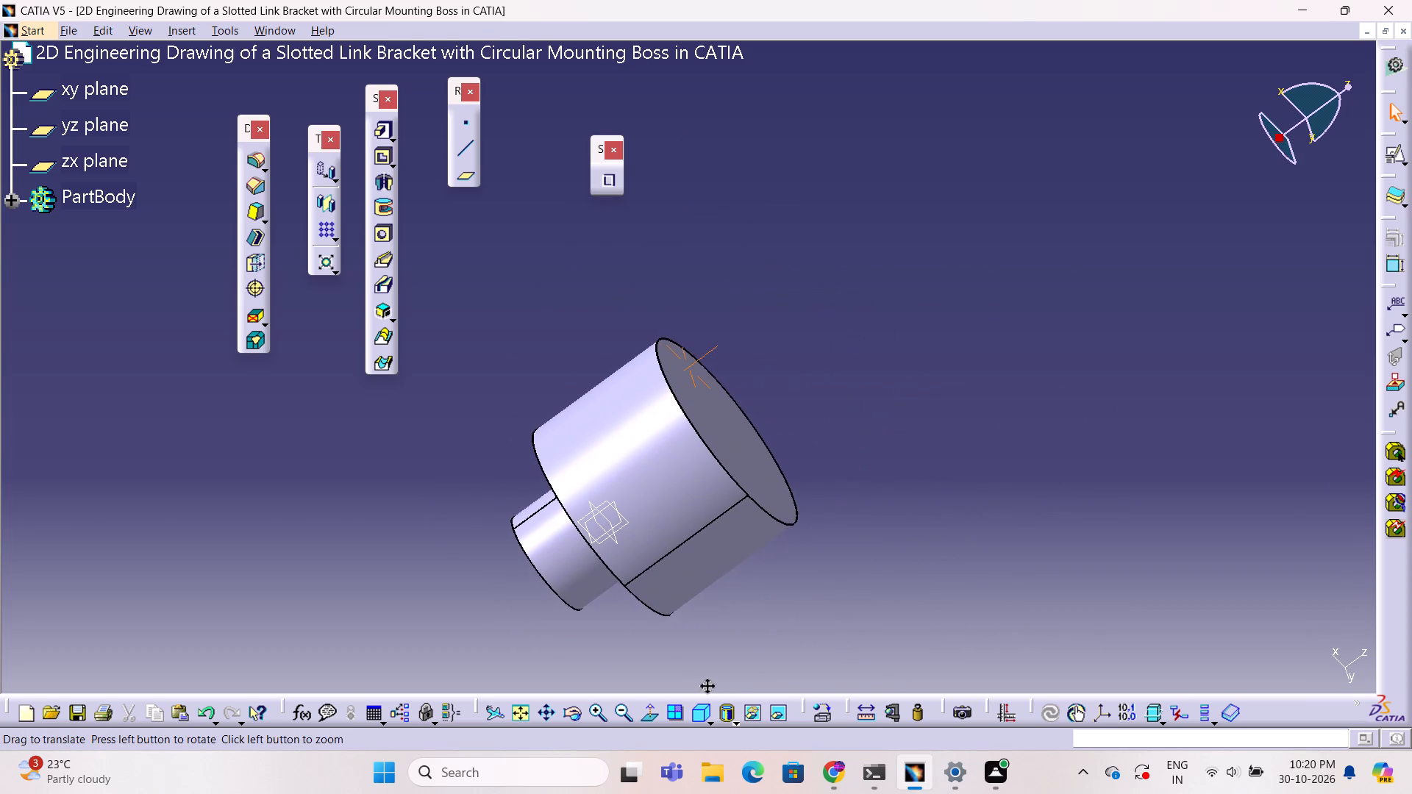
pyautogui.moveTo(706, 684); pyautogui.dragTo(671, 609, button='middle')
pyautogui.keyDown('ctrl'); pyautogui.moveTo(706, 684); pyautogui.dragTo(671, 609, button='right'); pyautogui.keyUp('ctrl')
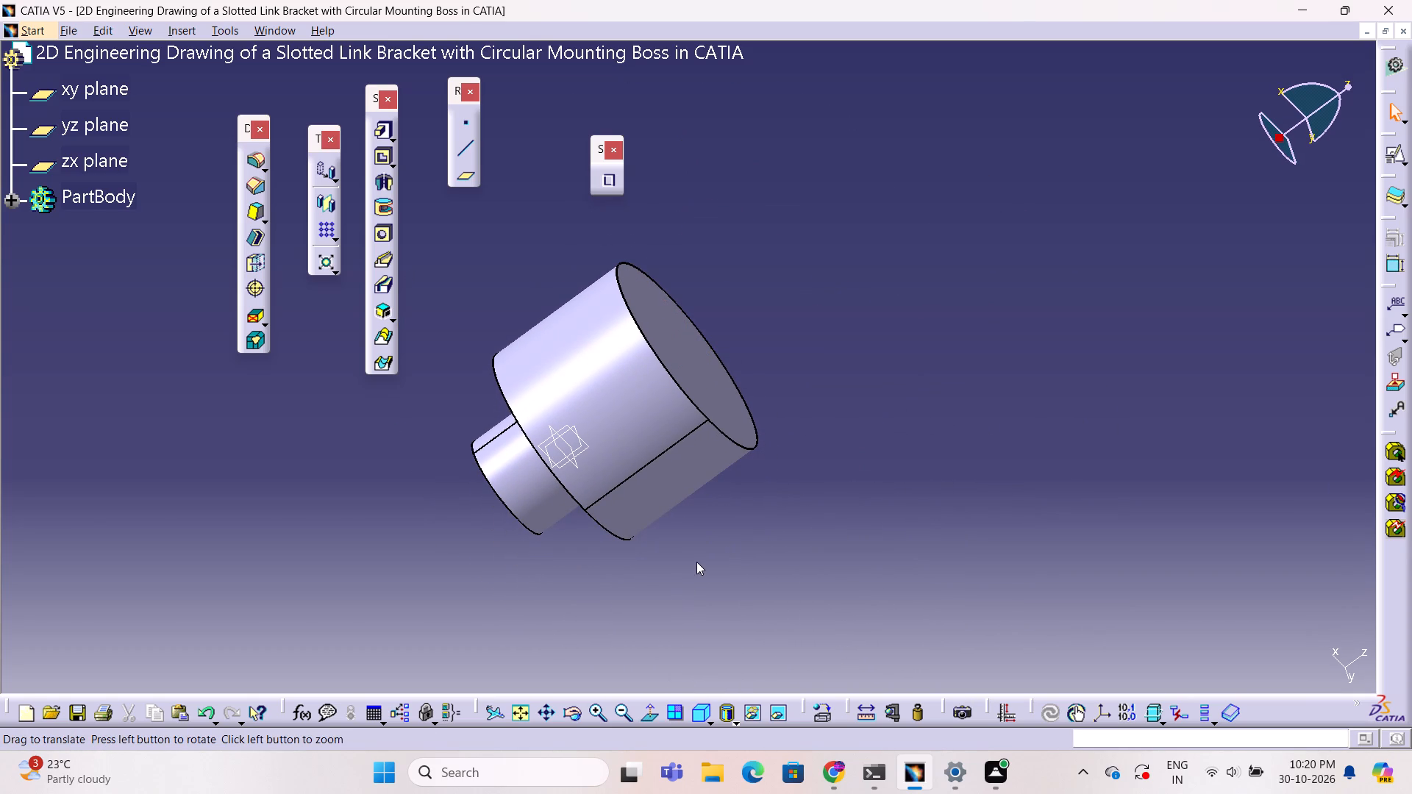
pyautogui.keyDown('ctrl'); pyautogui.moveTo(696, 562); pyautogui.dragTo(1041, 208, button='middle'); pyautogui.keyUp('ctrl')
pyautogui.keyDown('ctrl'); pyautogui.moveTo(782, 512); pyautogui.dragTo(1041, 208, button='right'); pyautogui.keyUp('ctrl')
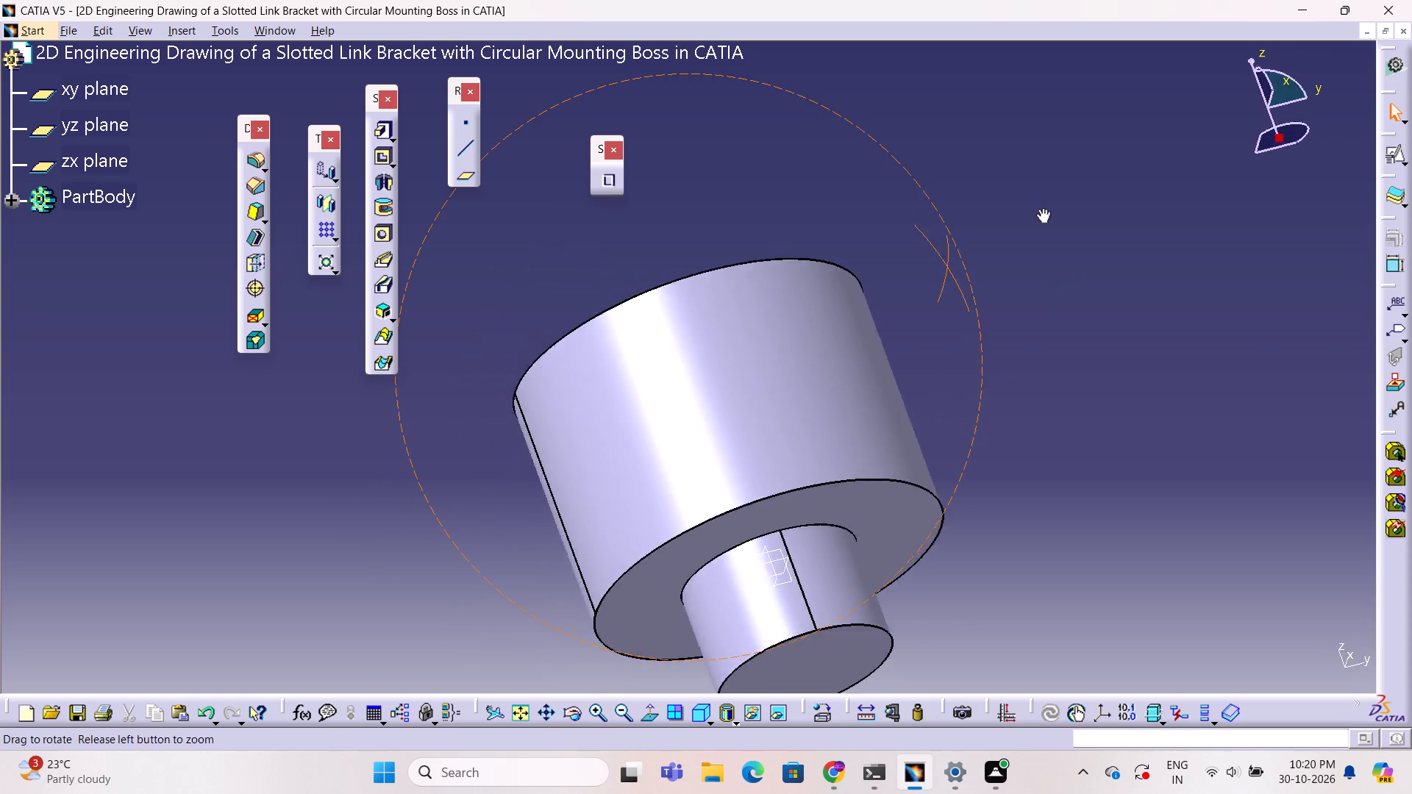
pyautogui.keyDown('ctrl'); pyautogui.moveTo(1041, 208); pyautogui.dragTo(748, 589, button='middle'); pyautogui.keyUp('ctrl')
pyautogui.keyDown('ctrl'); pyautogui.moveTo(1041, 208); pyautogui.dragTo(748, 590, button='right'); pyautogui.keyUp('ctrl')
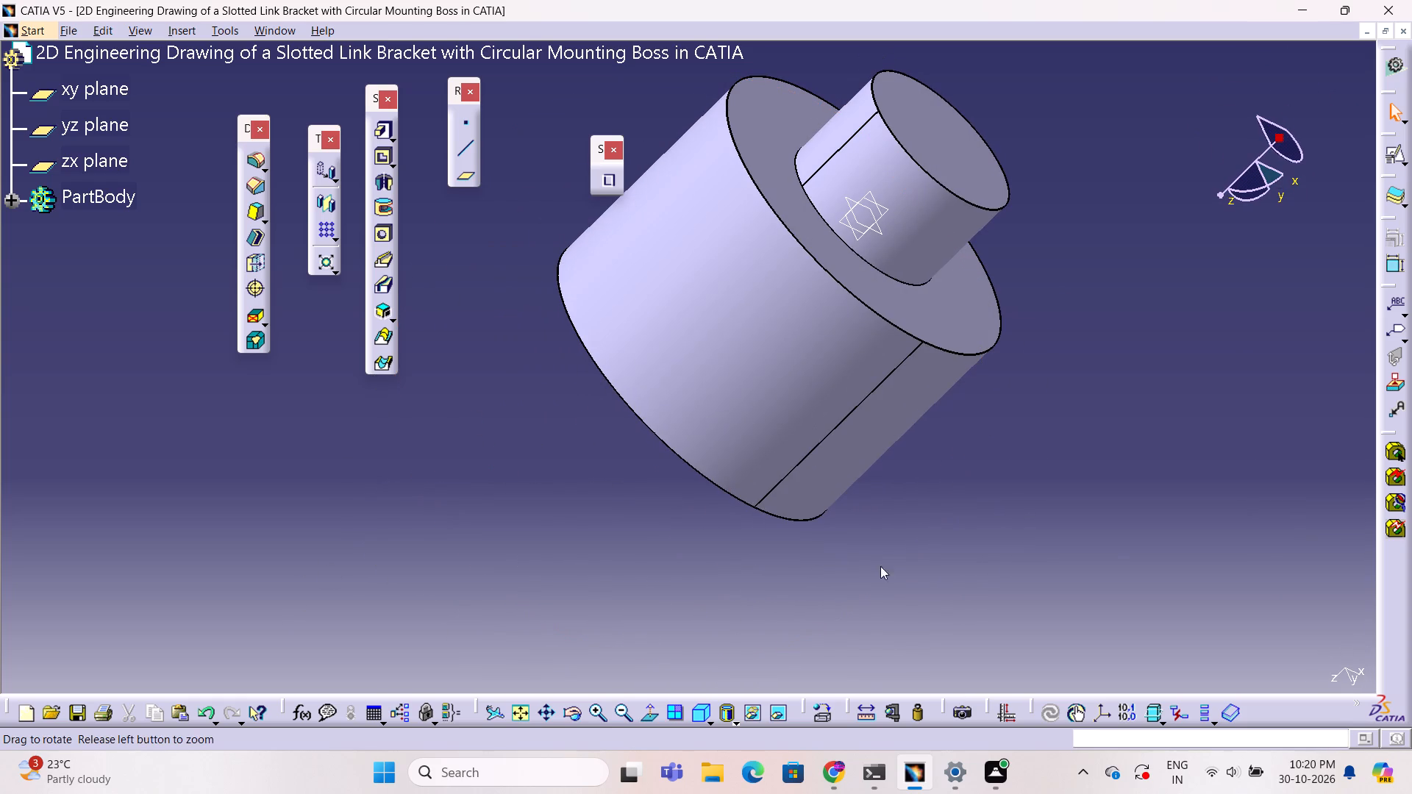
pyautogui.click(1107, 569)
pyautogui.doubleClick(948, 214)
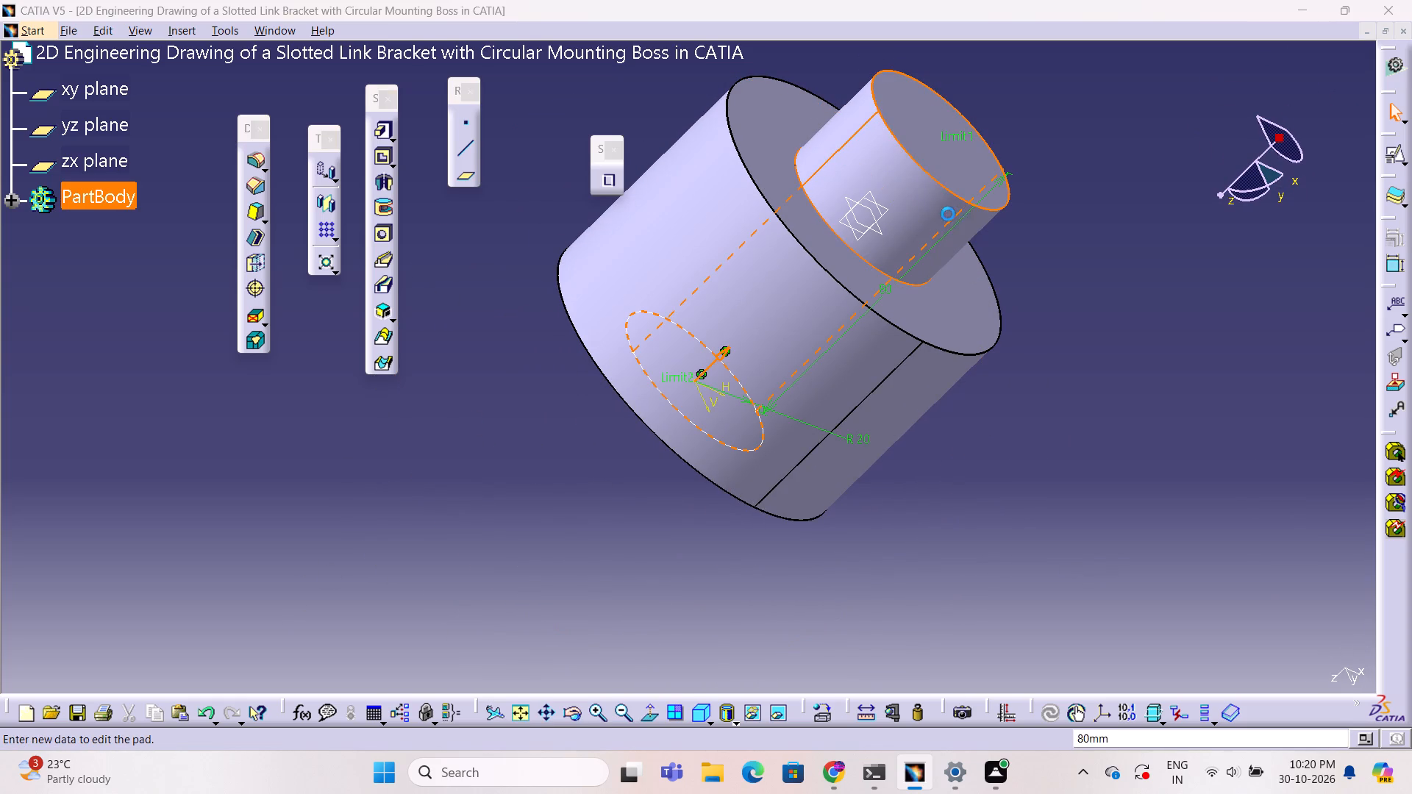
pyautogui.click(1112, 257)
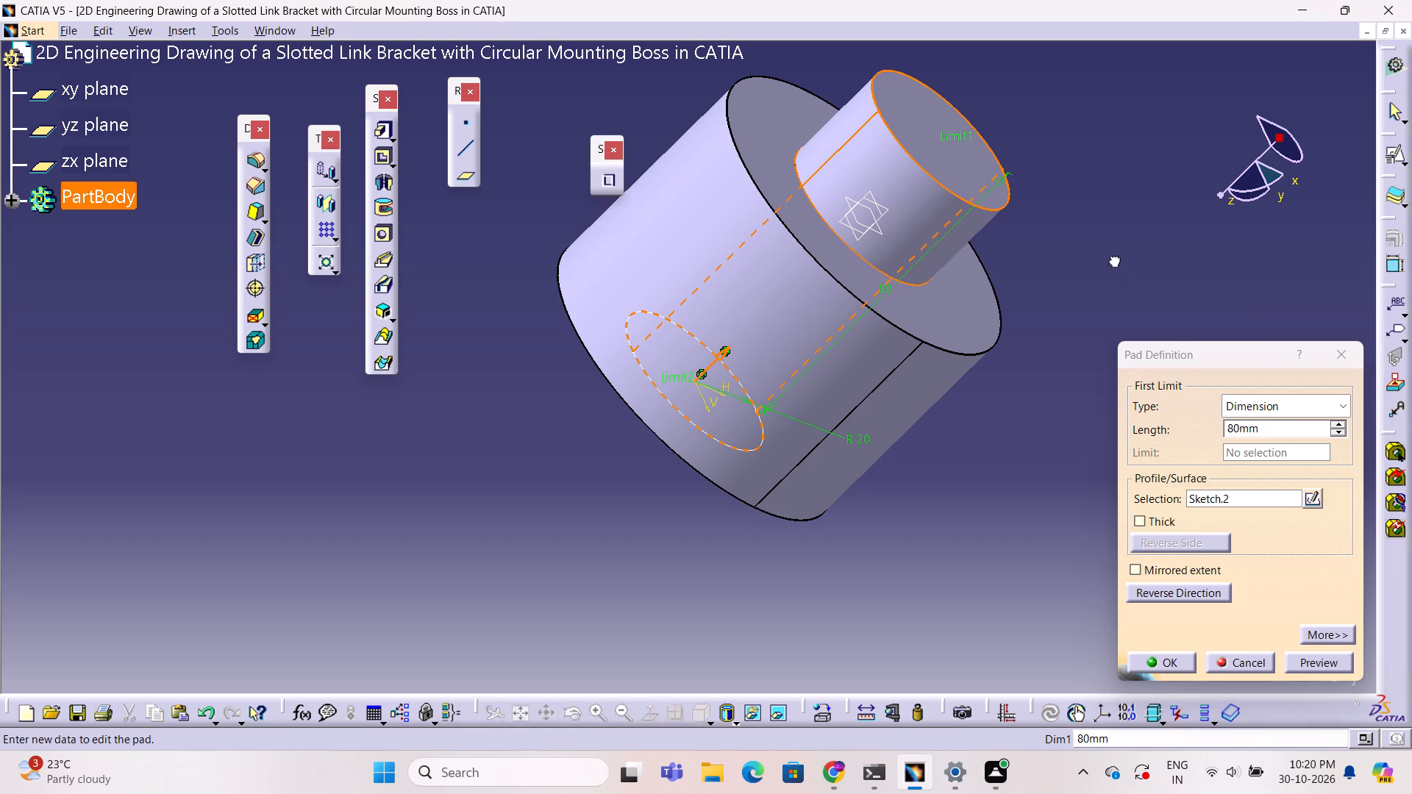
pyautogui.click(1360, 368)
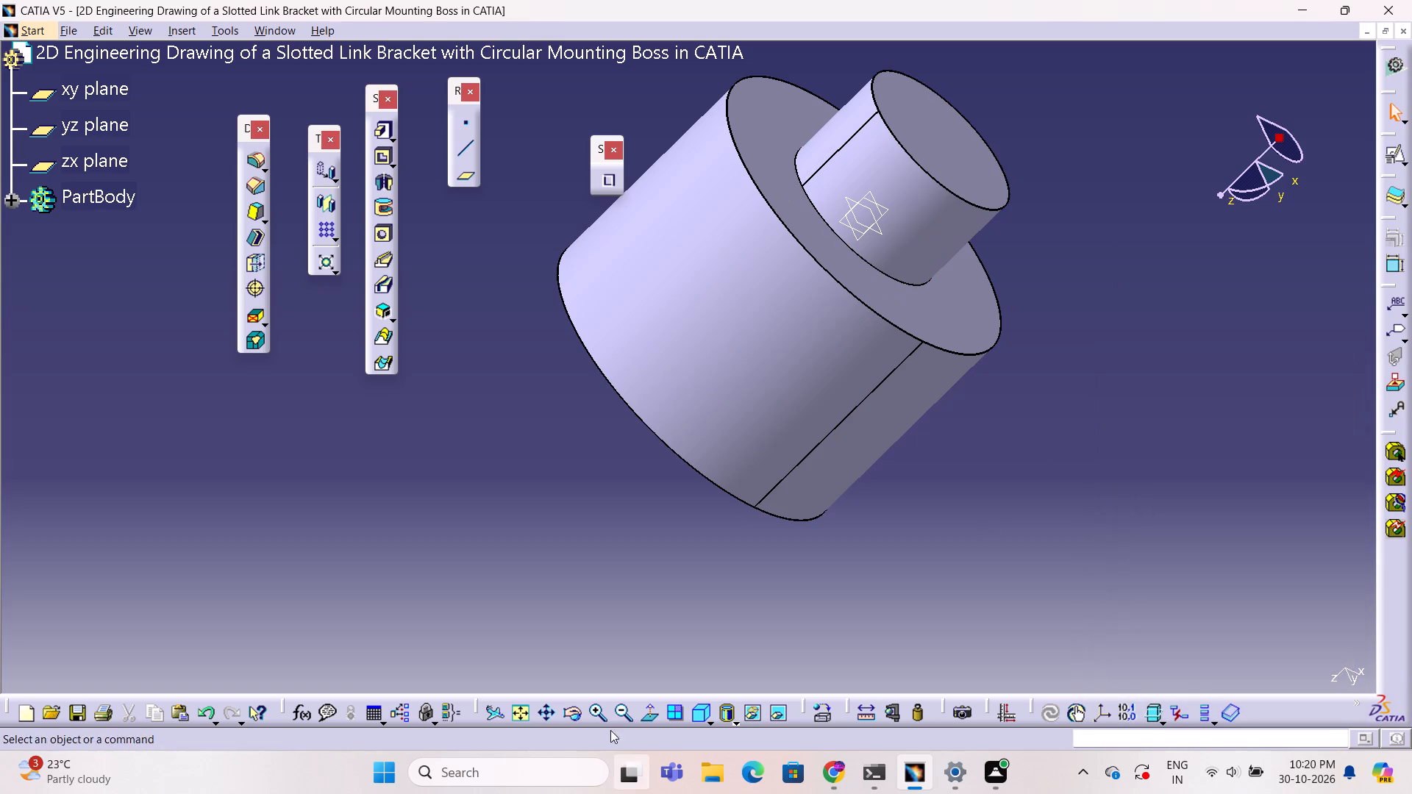
# Switch to the isometric view and reverse the 80 mm pad's direction so the cylinder rises from the boss's top face.
pyautogui.click(696, 717)
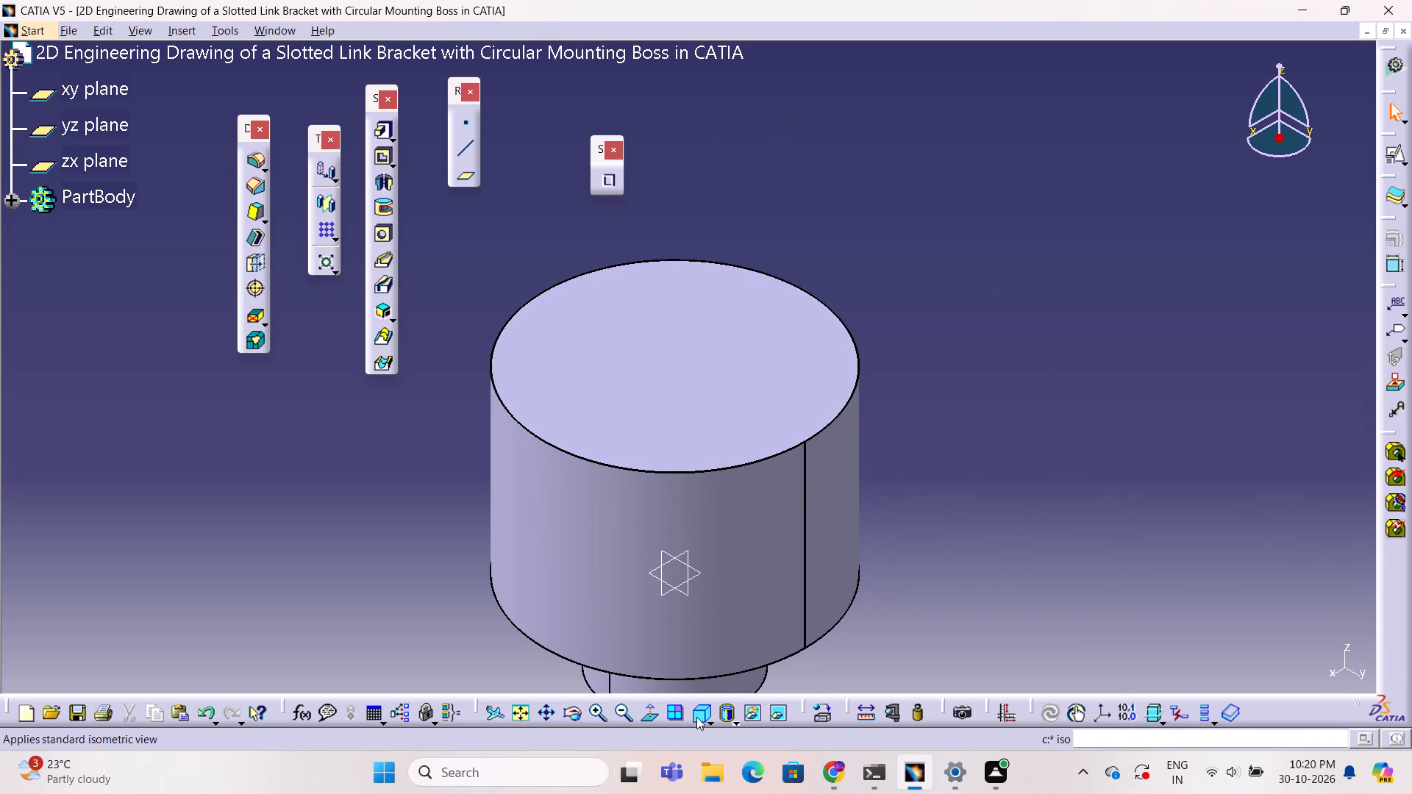
pyautogui.click(695, 714)
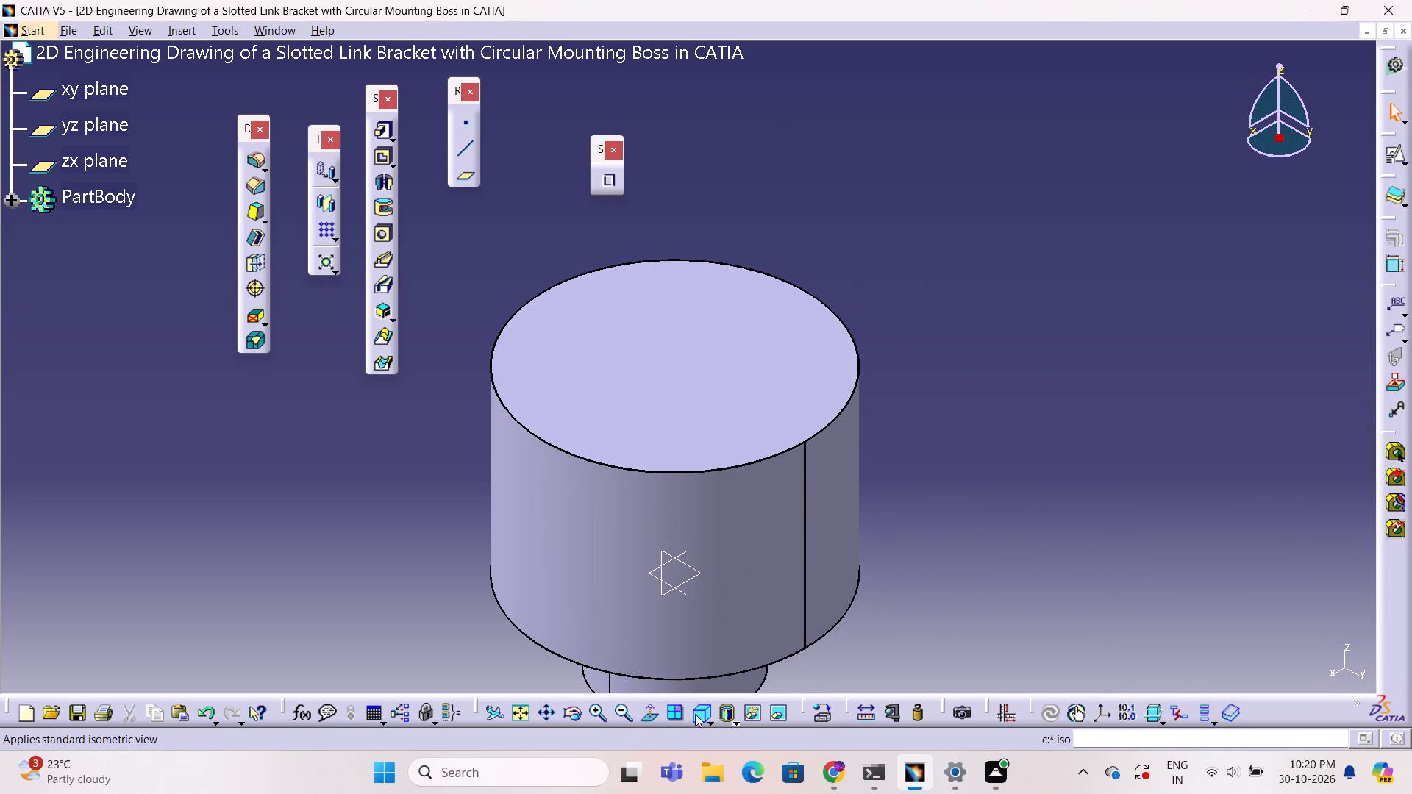
pyautogui.click(695, 714)
pyautogui.moveTo(880, 682); pyautogui.dragTo(911, 544, button='middle')
pyautogui.doubleClick(738, 568)
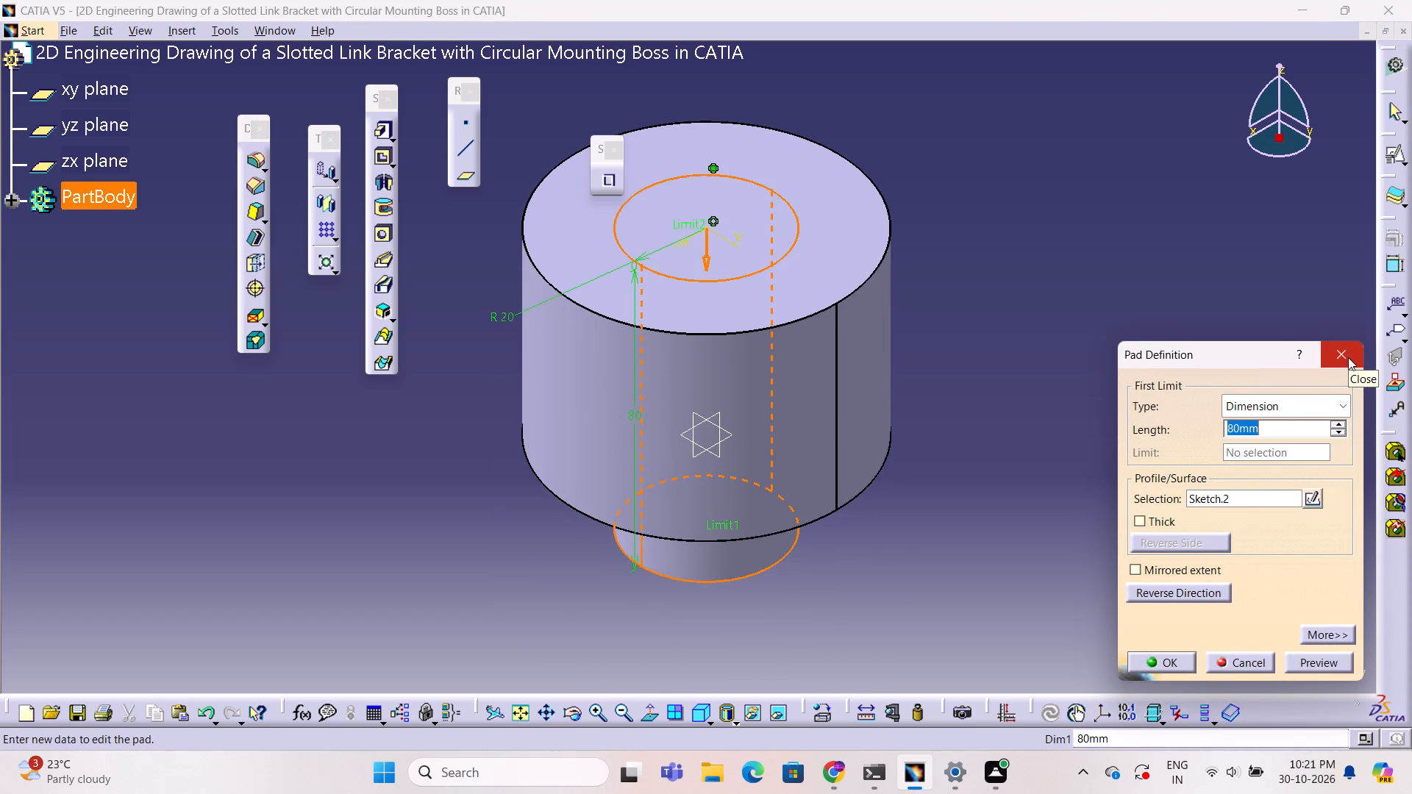
pyautogui.click(1167, 592)
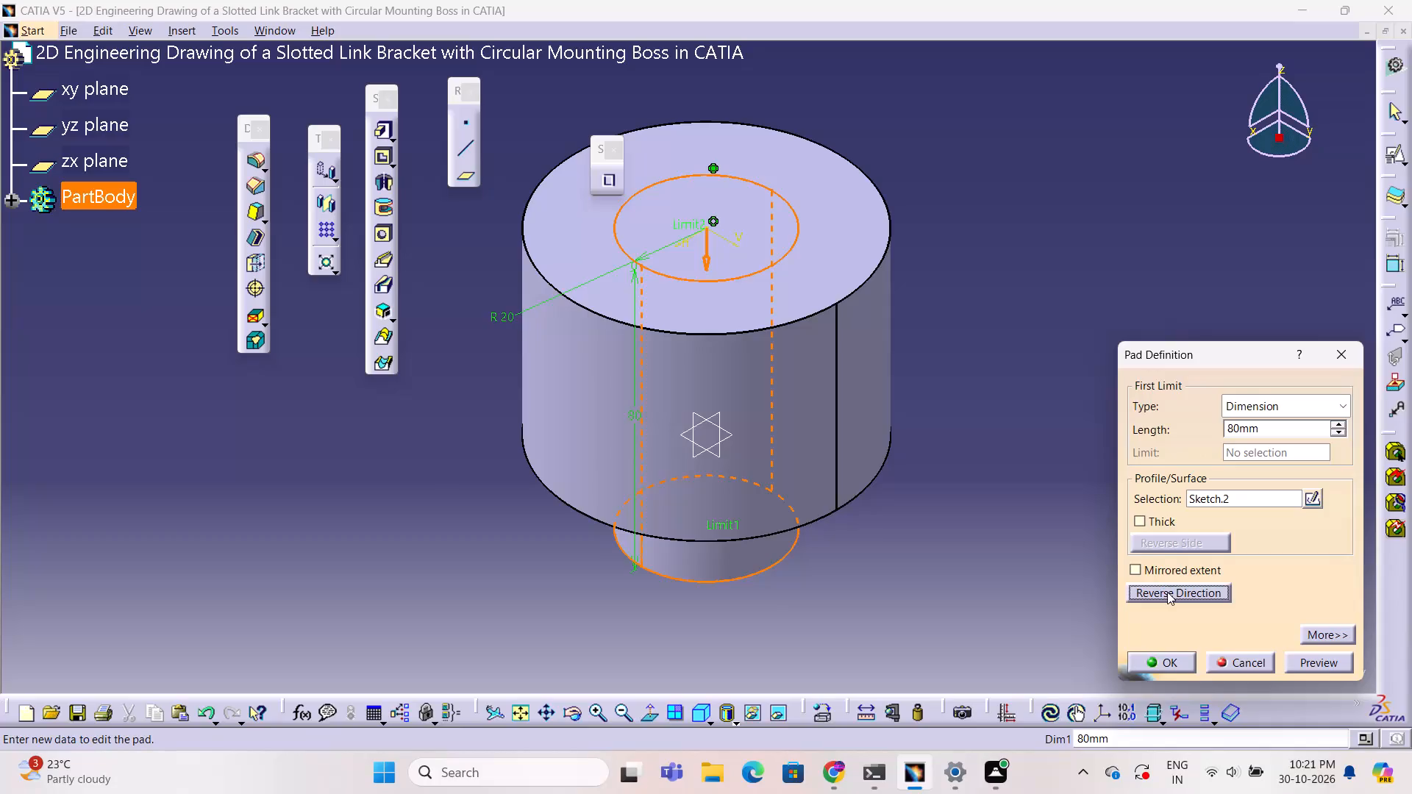
pyautogui.click(1147, 665)
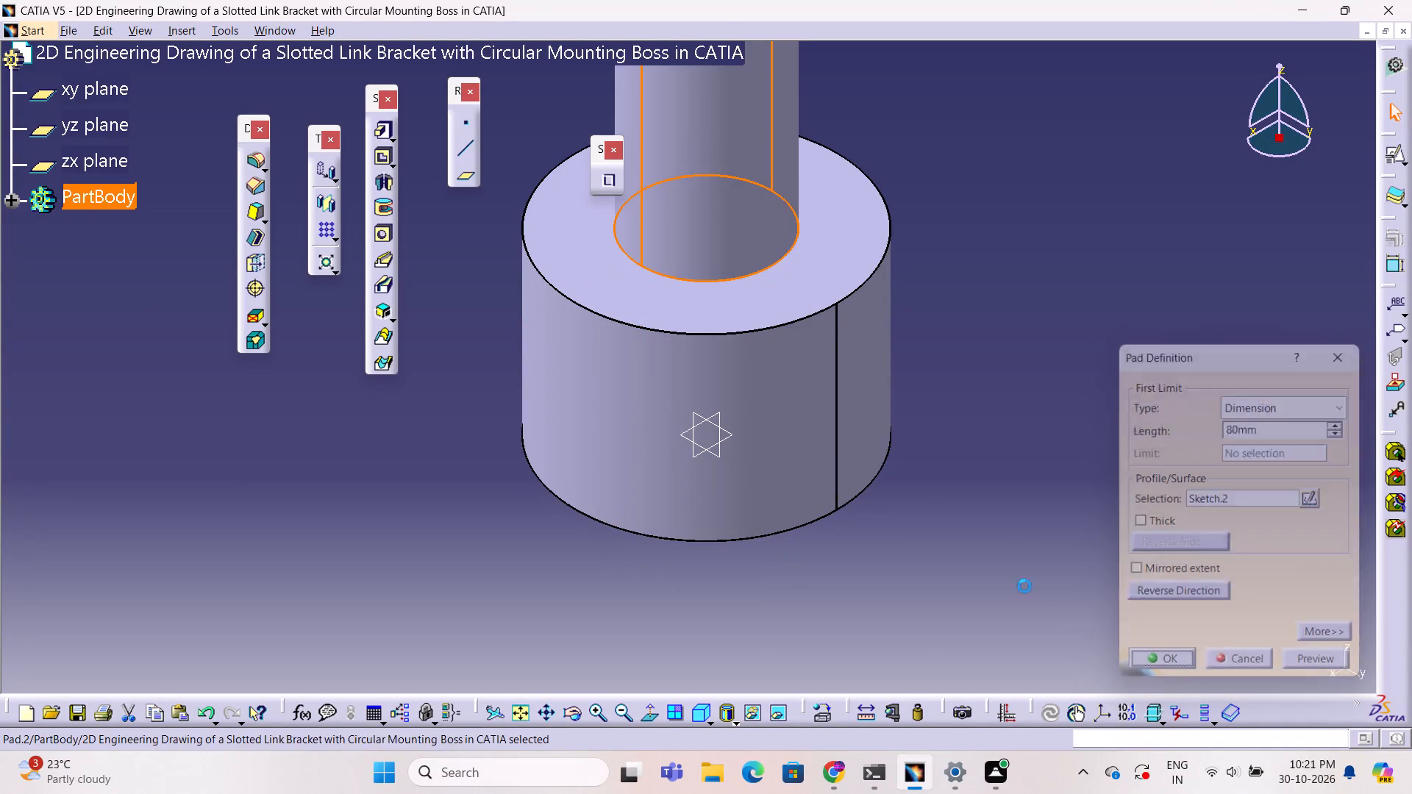
pyautogui.click(986, 549)
# Examine the upward cylinder and its junction with the boss's top face.
pyautogui.scroll(-1, 986, 546)
pyautogui.moveTo(986, 546); pyautogui.dragTo(980, 620, button='middle')
pyautogui.moveTo(1022, 243); pyautogui.dragTo(1022, 248, button='middle')
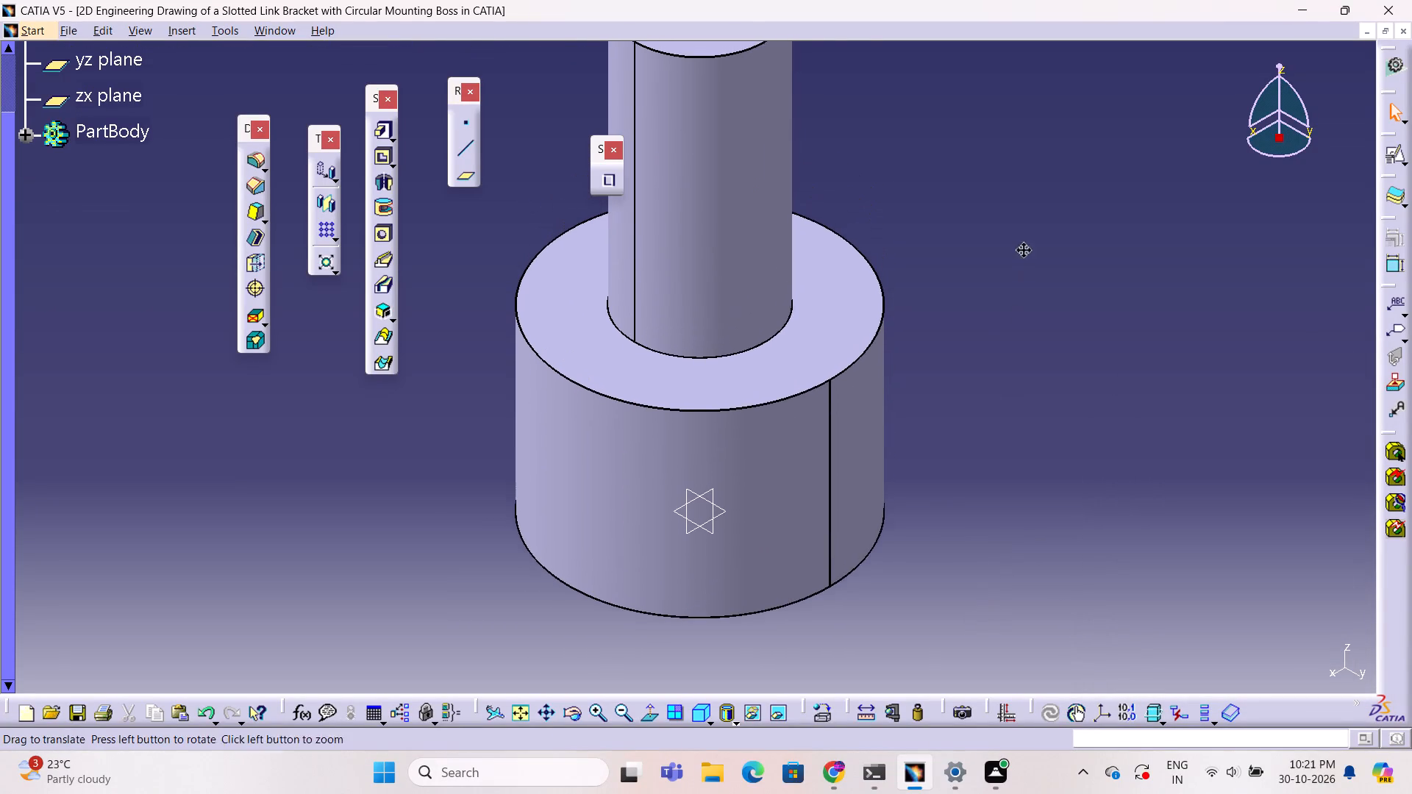
pyautogui.moveTo(1022, 248); pyautogui.dragTo(1008, 340, button='middle')
pyautogui.moveTo(1022, 255); pyautogui.dragTo(1008, 340, button='right')
pyautogui.rightClick(1008, 340)
pyautogui.moveTo(1008, 332); pyautogui.dragTo(1005, 388, button='middle')
pyautogui.moveTo(1010, 360); pyautogui.dragTo(1005, 388, button='right')
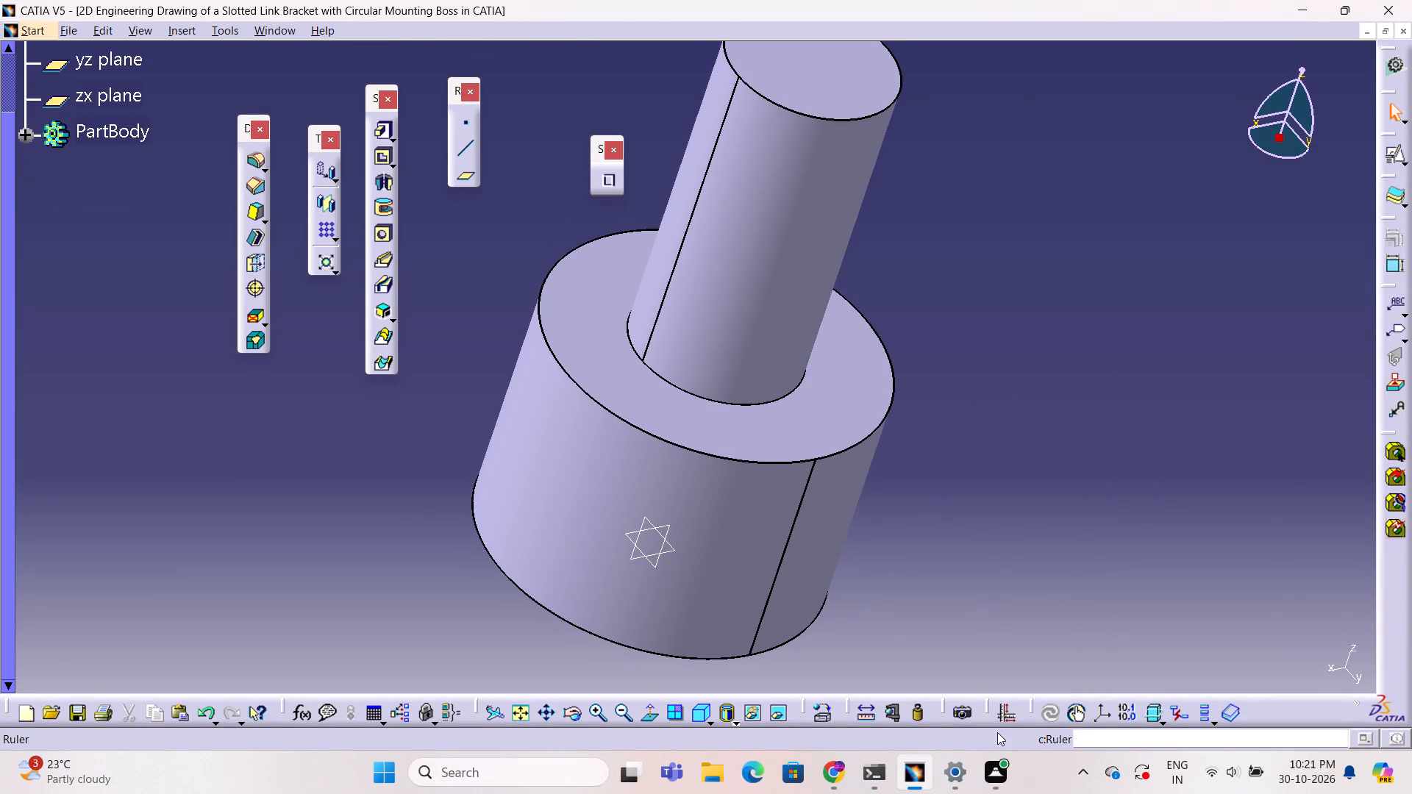
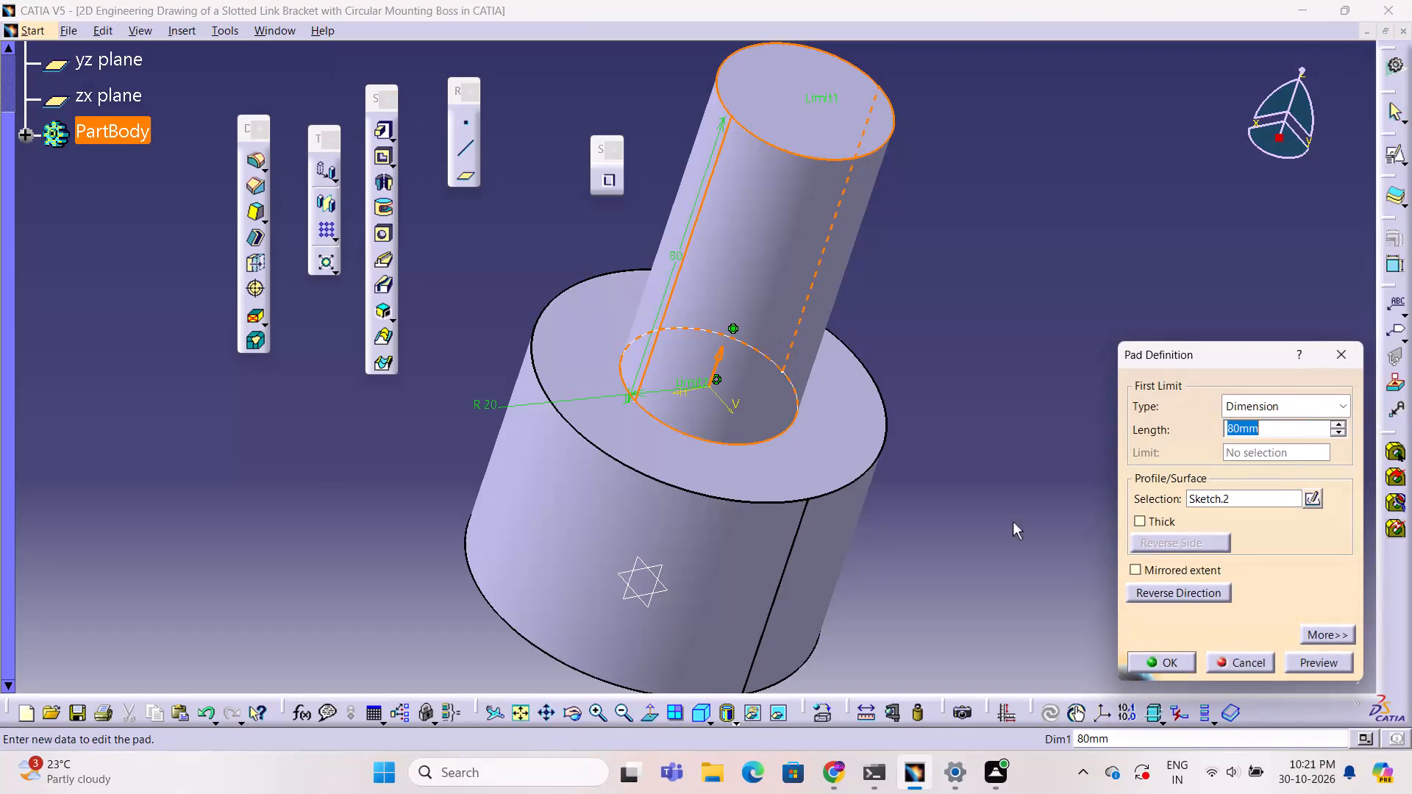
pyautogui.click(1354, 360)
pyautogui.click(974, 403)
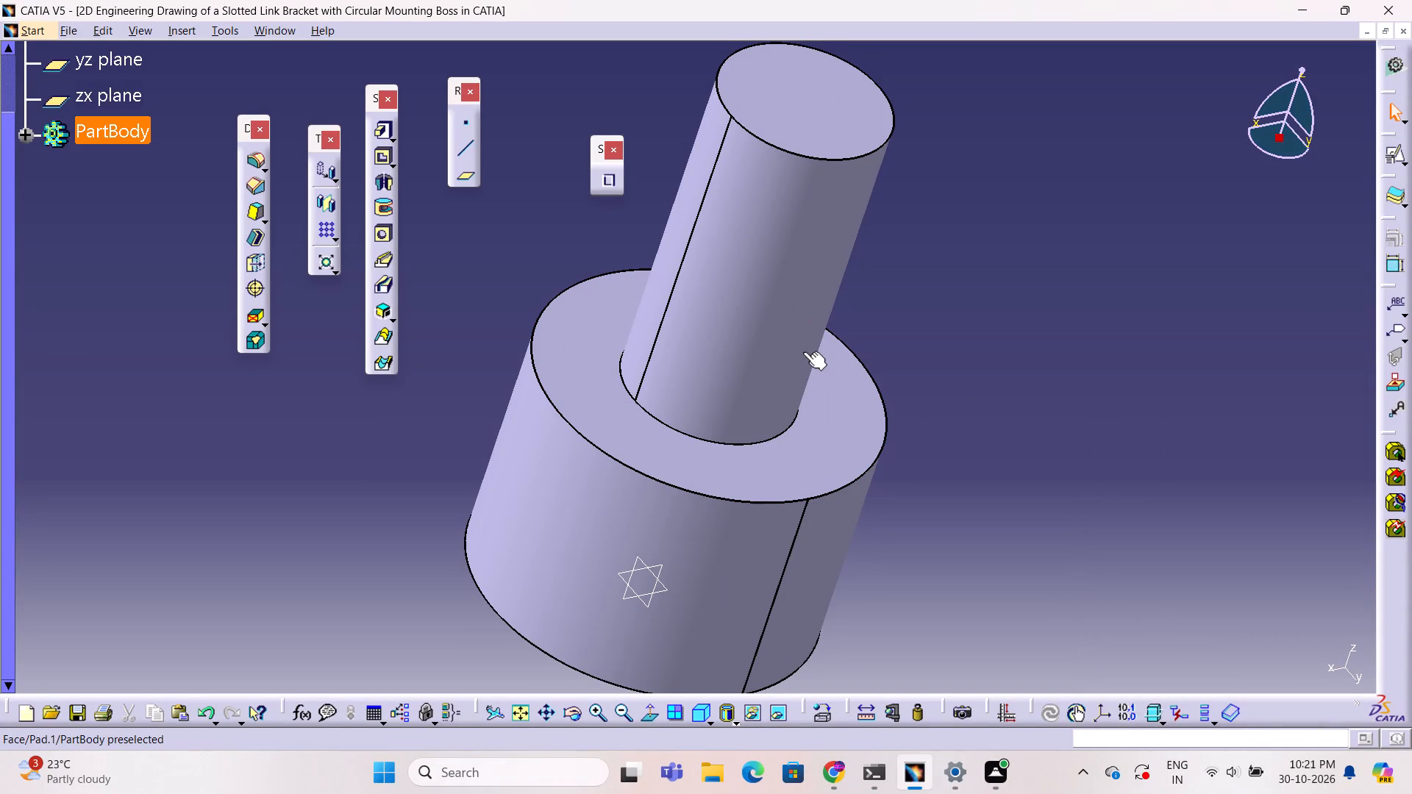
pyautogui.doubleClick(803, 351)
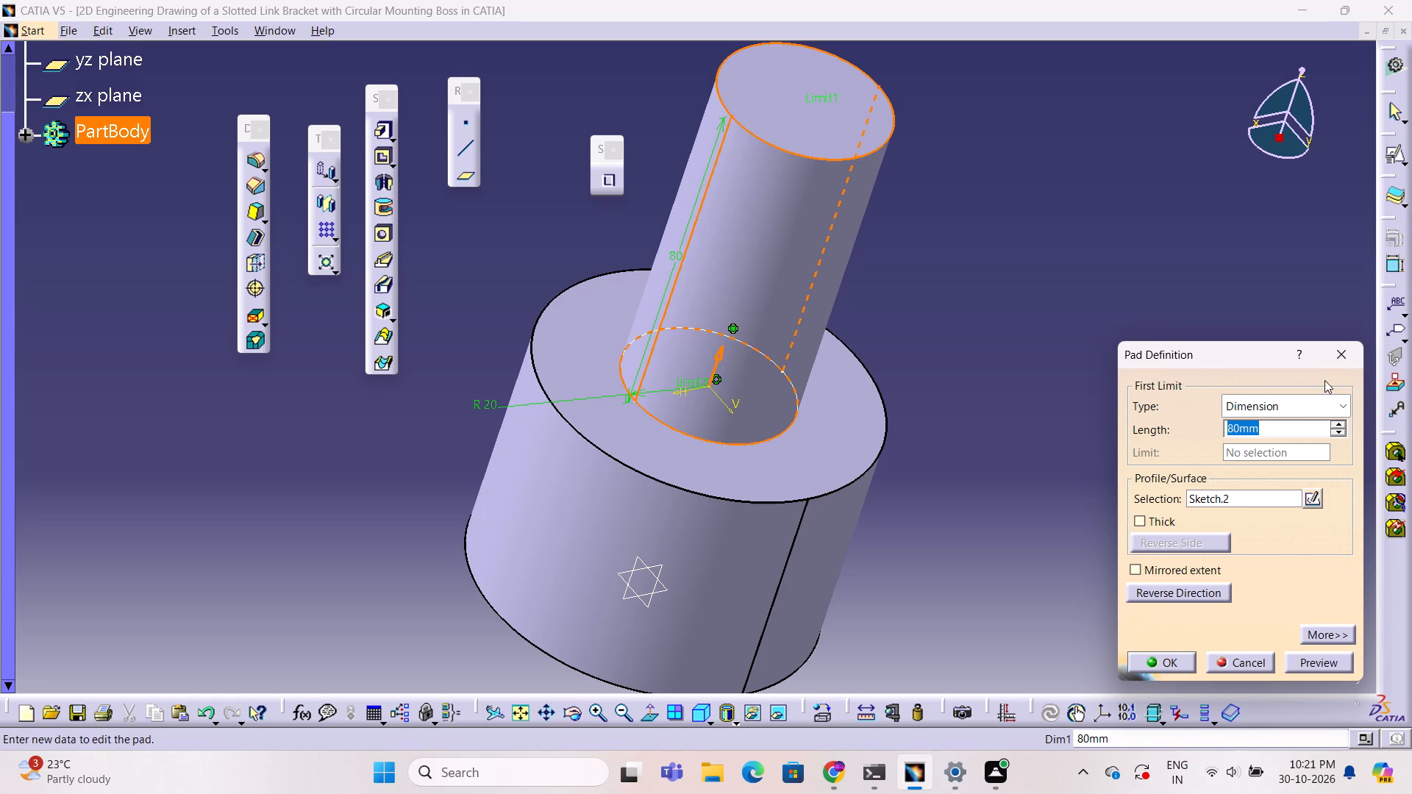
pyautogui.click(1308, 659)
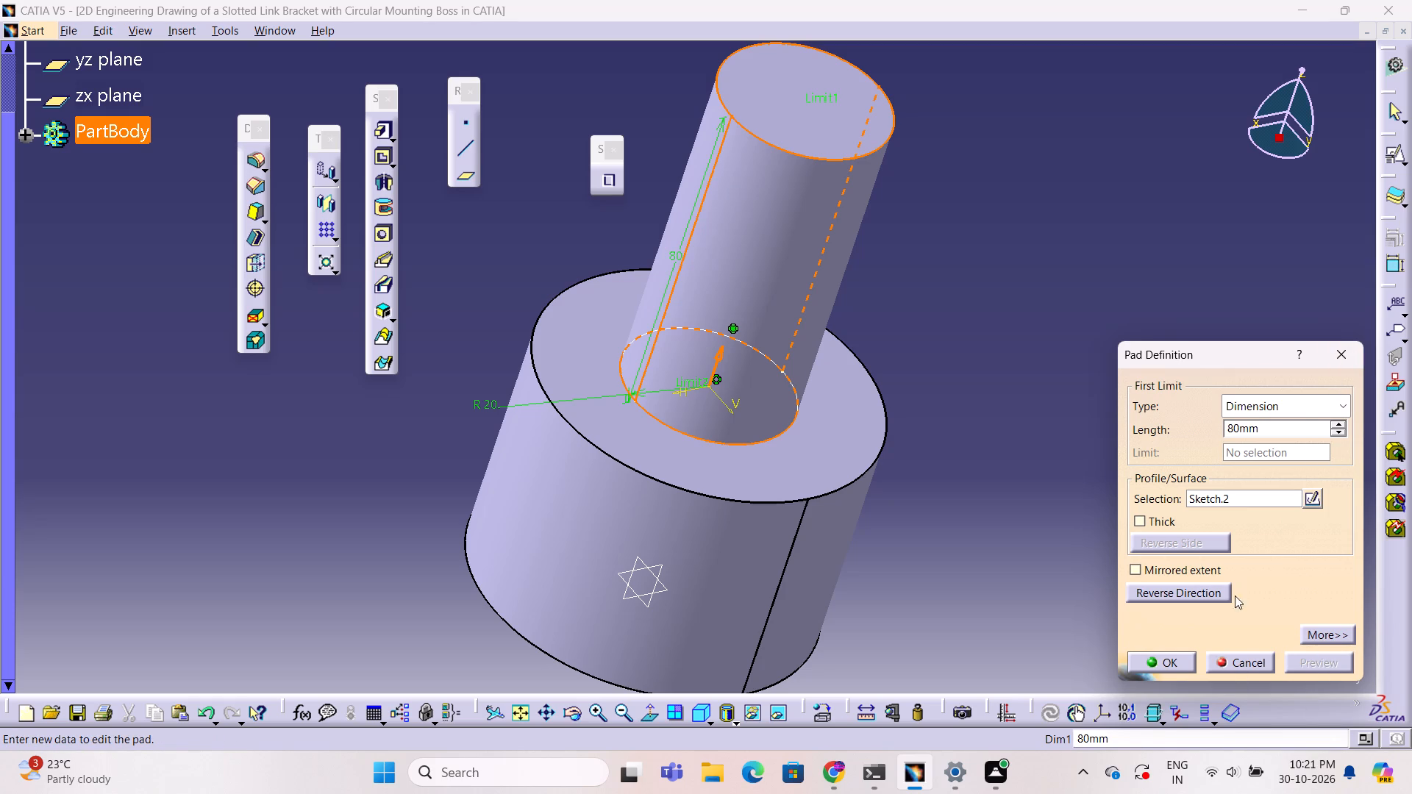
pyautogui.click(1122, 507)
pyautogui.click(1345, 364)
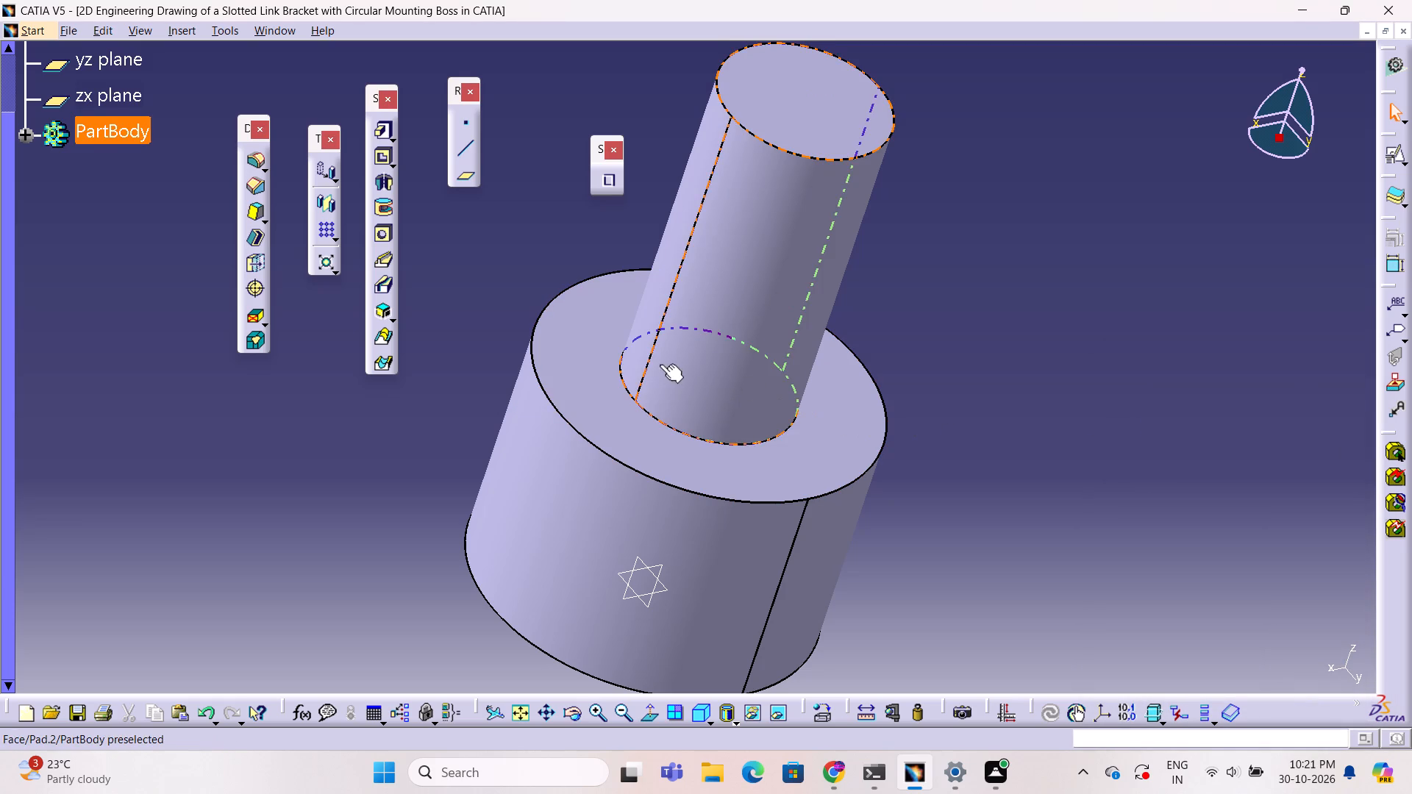
# Delete the pad of the 20 mm radius cylinder above the boss, keeping its circle sketch.
pyautogui.click(22, 138)
pyautogui.scroll(1, 127, 254)
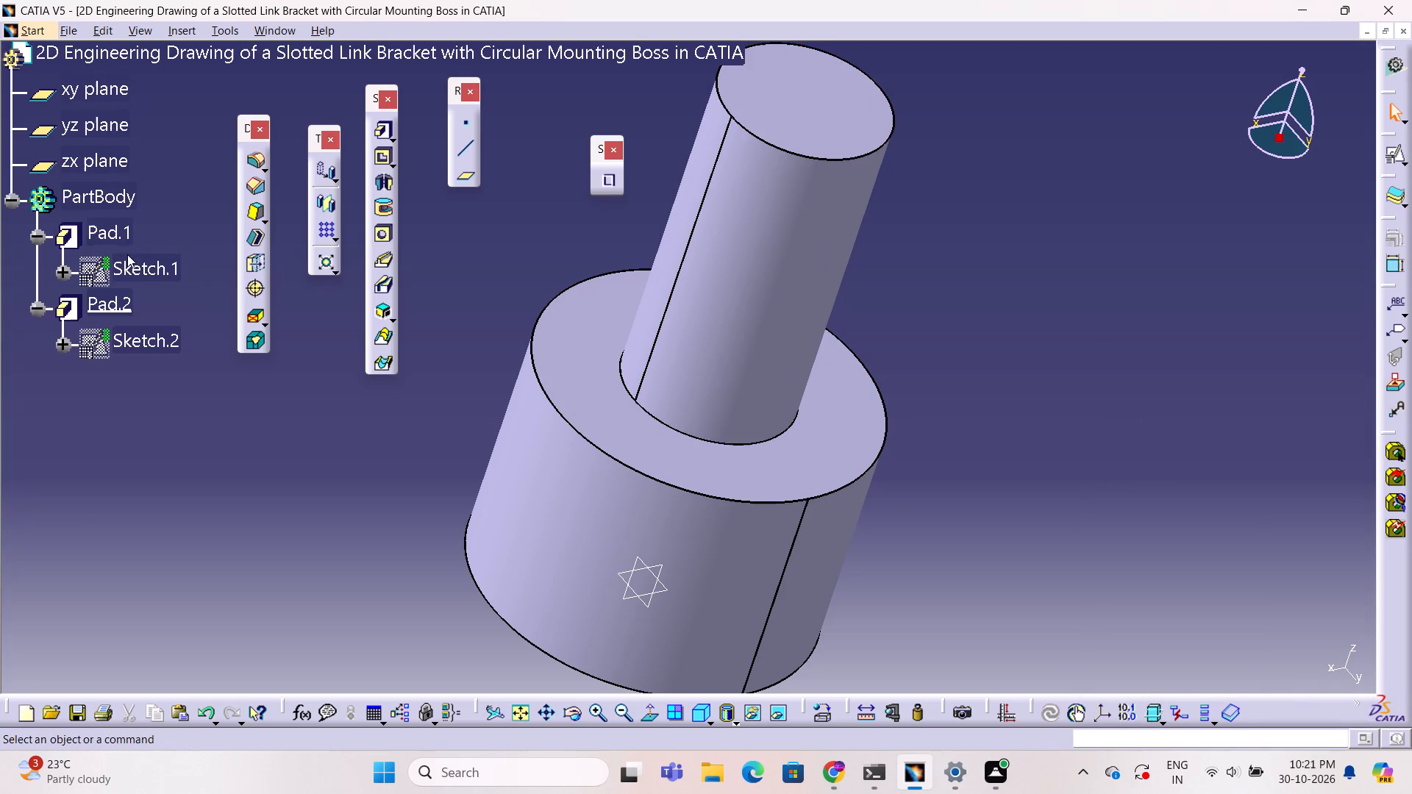
pyautogui.rightClick(130, 308)
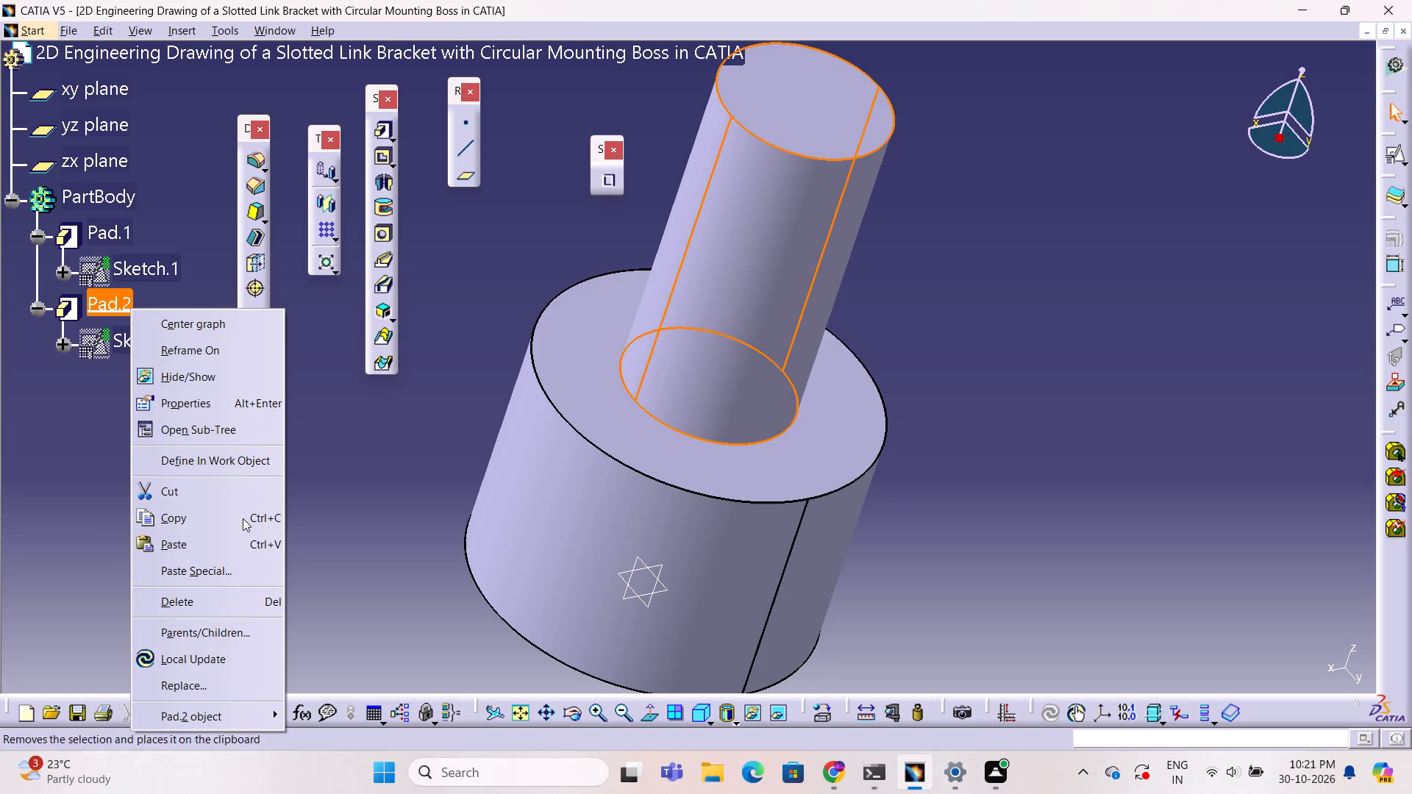
pyautogui.click(244, 608)
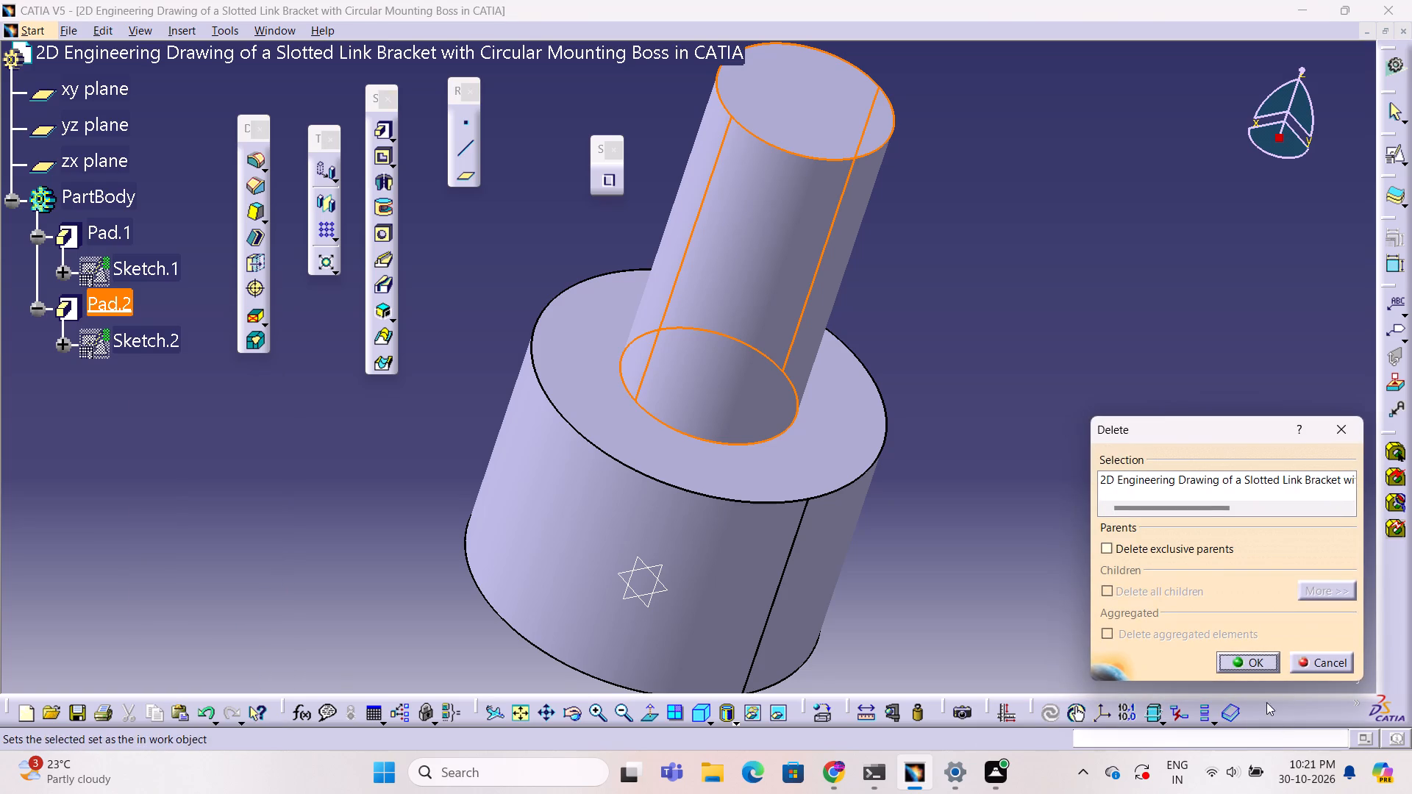
pyautogui.click(1249, 662)
pyautogui.click(930, 553)
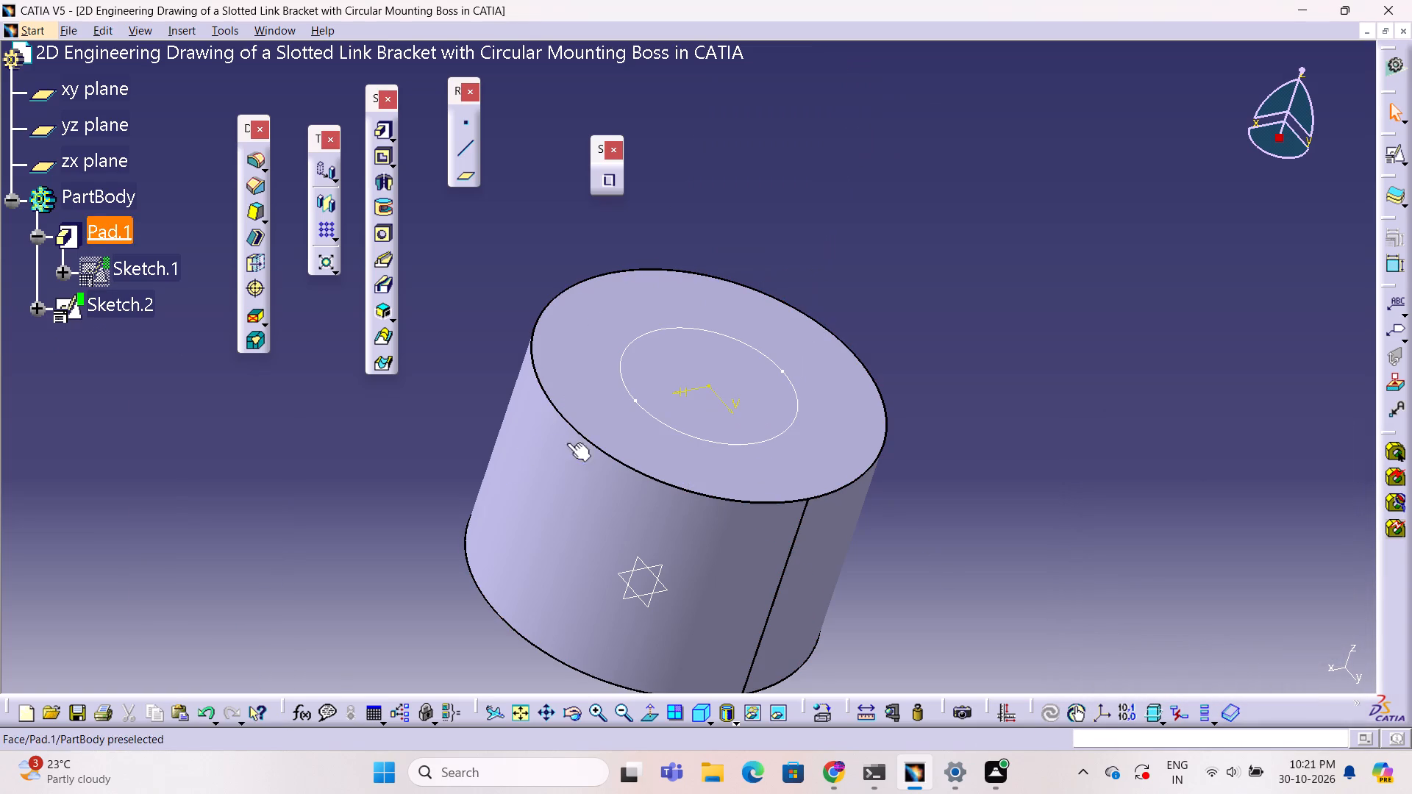
# Cut a pocket through the boss from the 20 mm radius circle sketch, with the limit type Up to last.
pyautogui.click(761, 440)
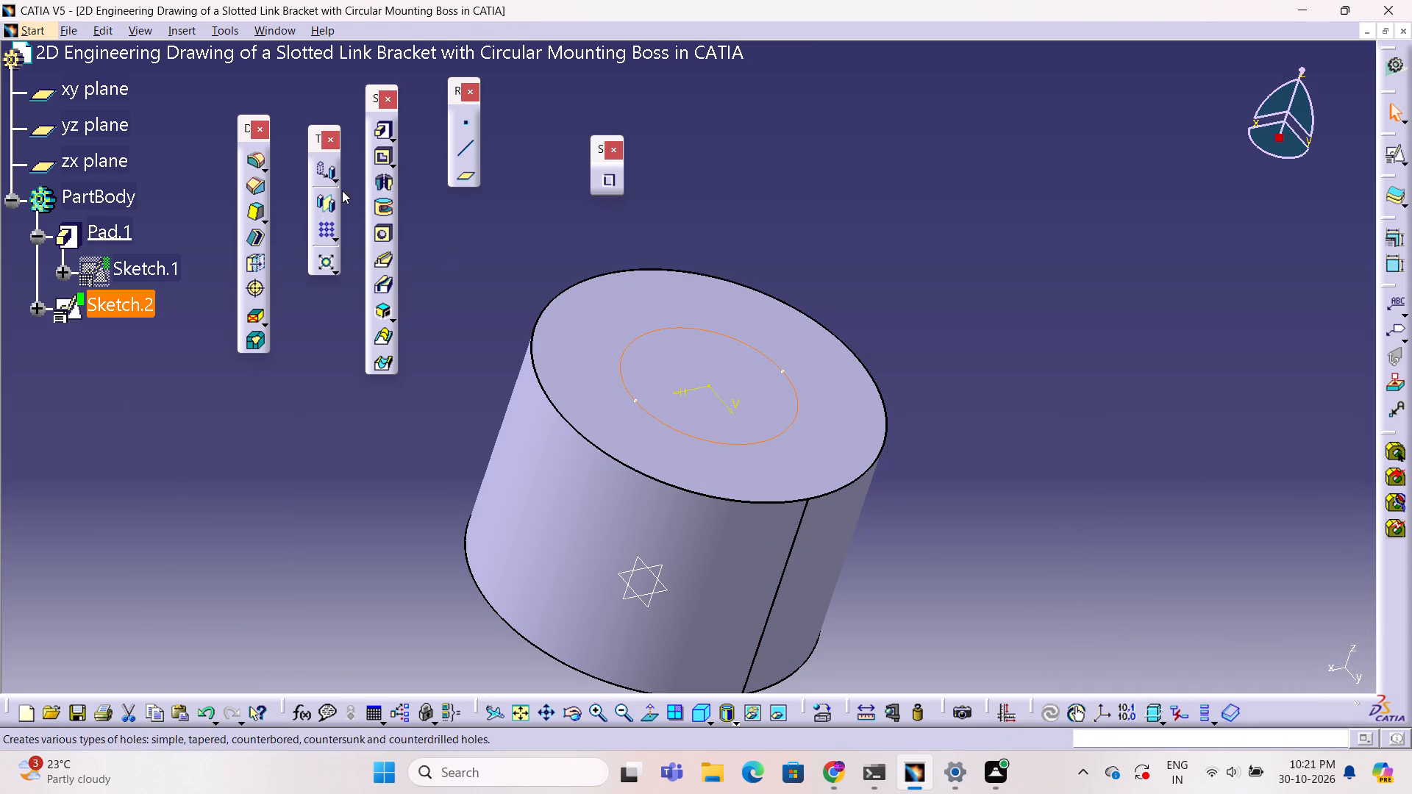
pyautogui.click(381, 158)
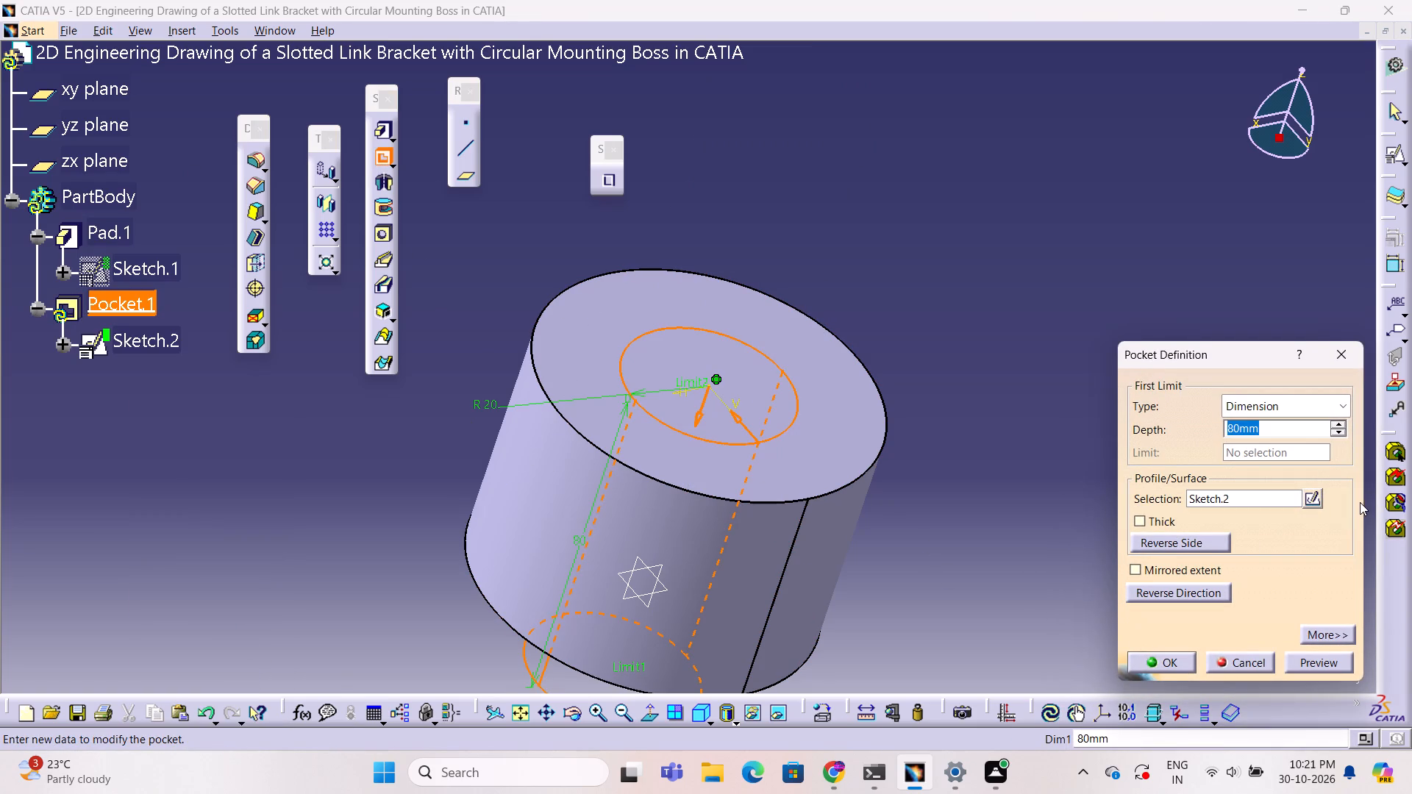
pyautogui.click(1347, 404)
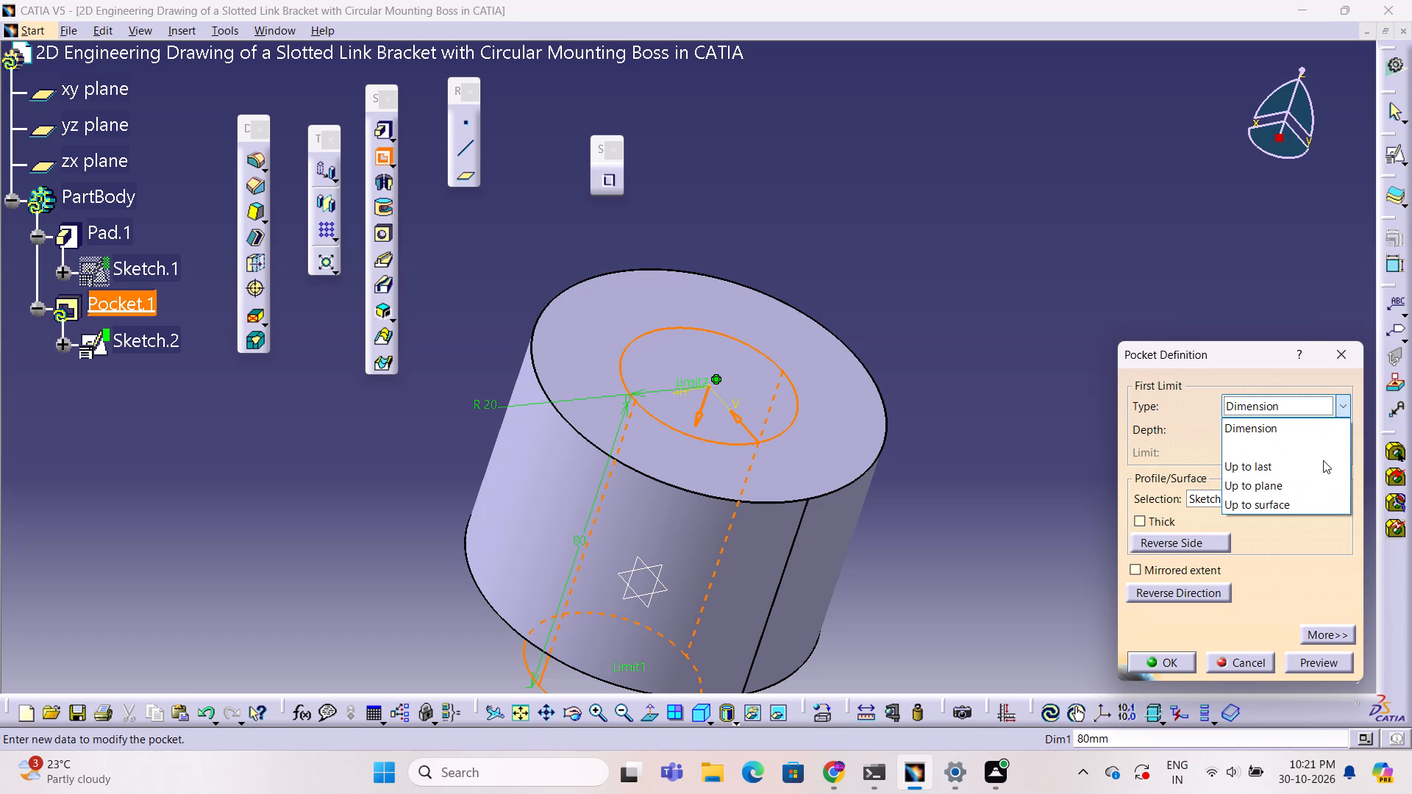
pyautogui.click(1321, 458)
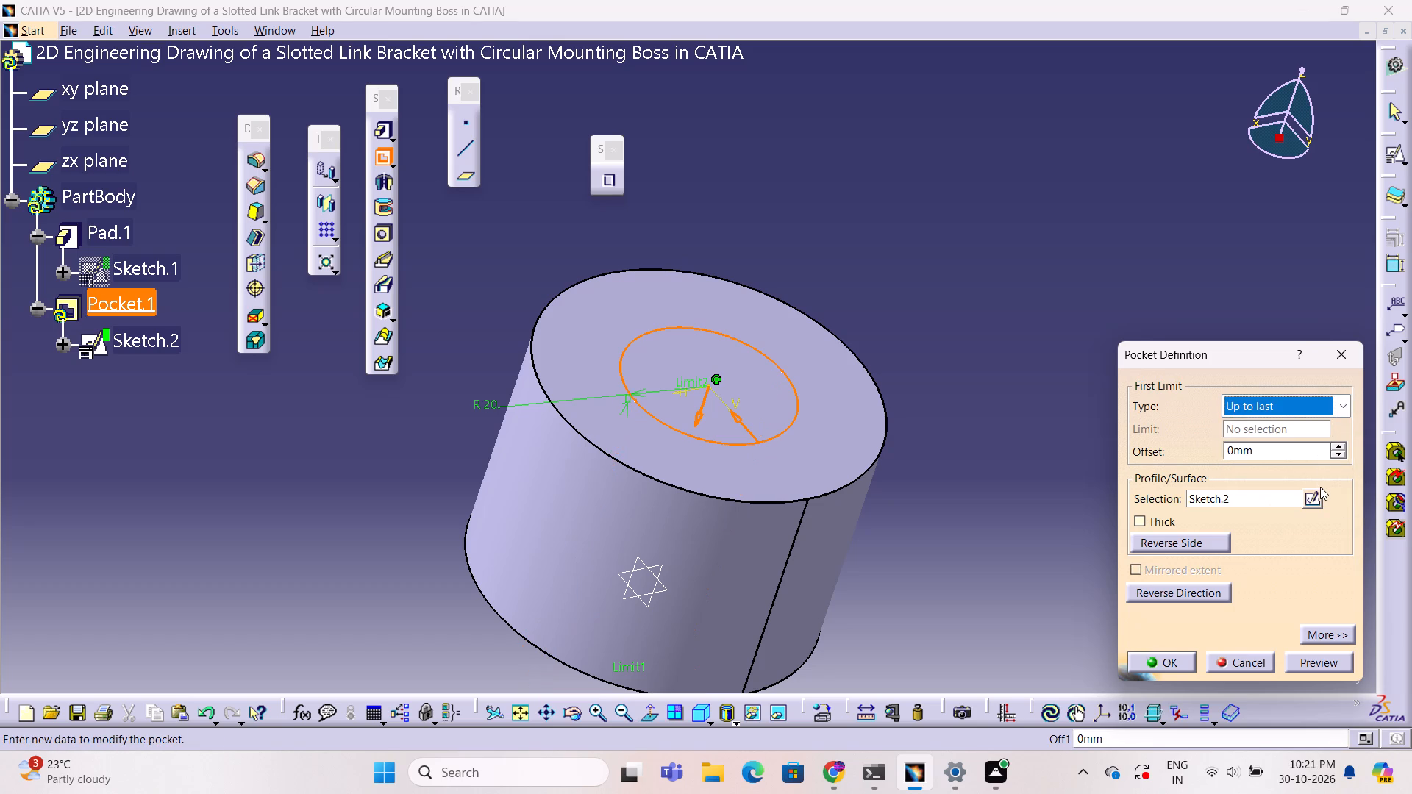
pyautogui.click(1322, 668)
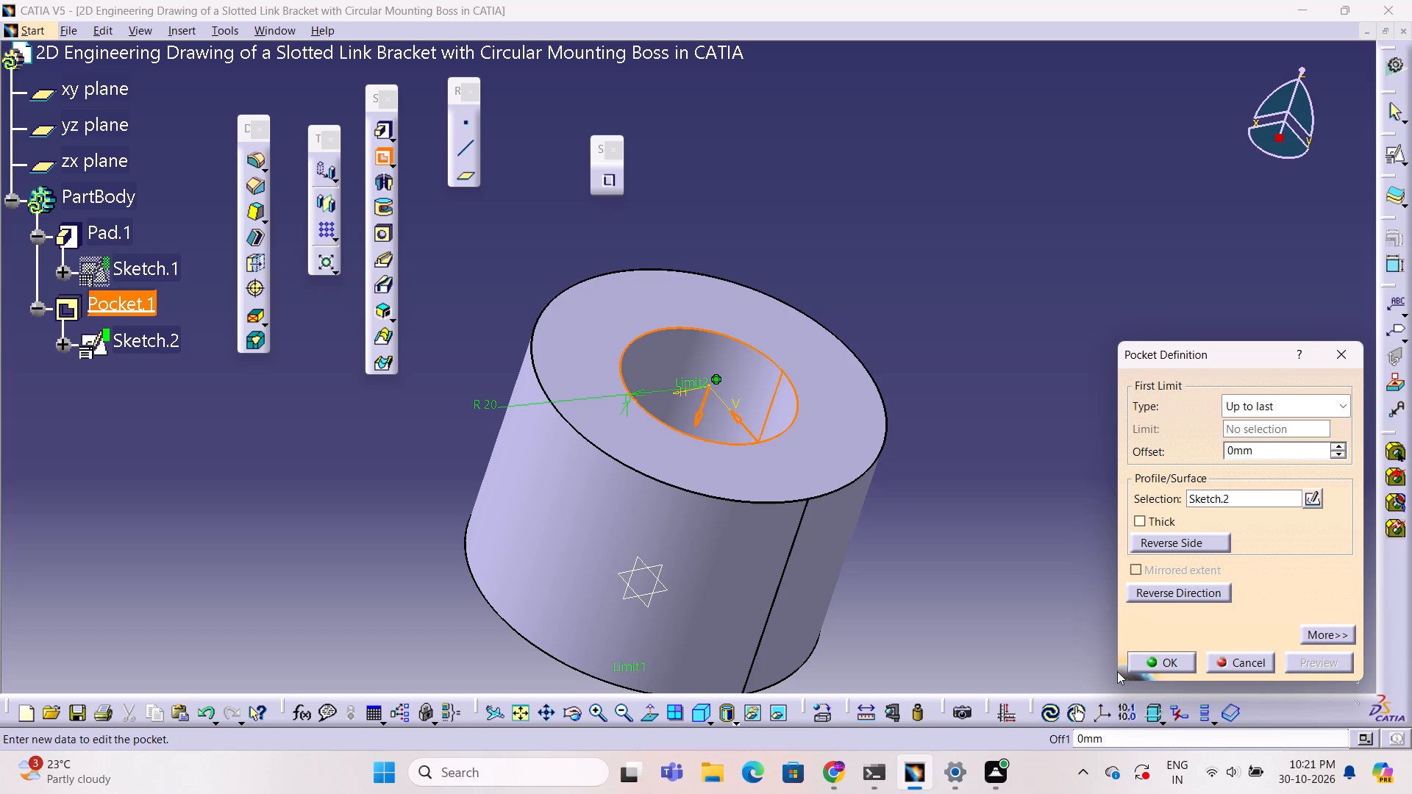
pyautogui.click(1162, 658)
pyautogui.click(1159, 616)
# Open a positioned sketch on the boss's annular end face with implicit origin and orientation.
pyautogui.moveTo(1158, 614); pyautogui.dragTo(721, 670, button='middle')
pyautogui.moveTo(1158, 614); pyautogui.dragTo(723, 670, button='right')
pyautogui.click(1053, 484)
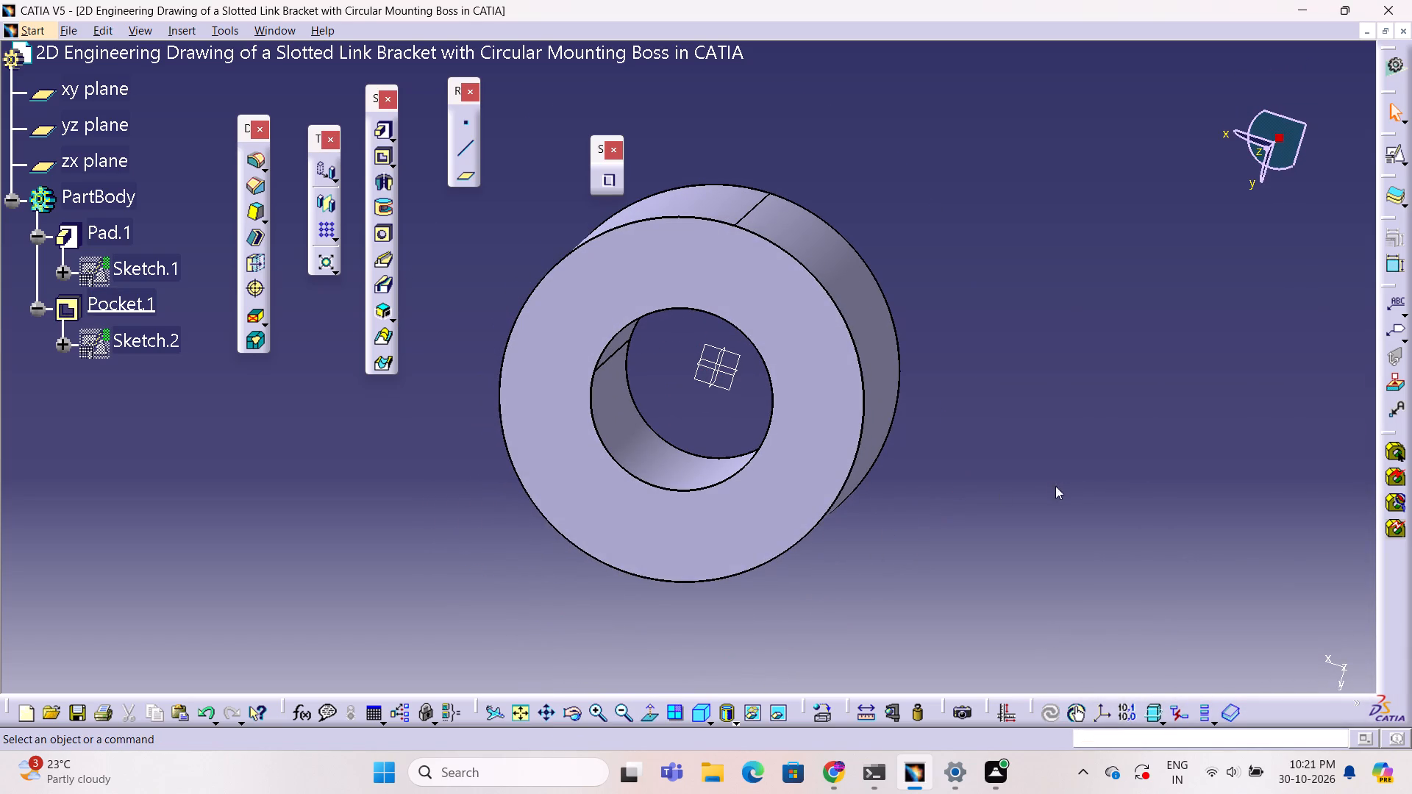
pyautogui.click(819, 455)
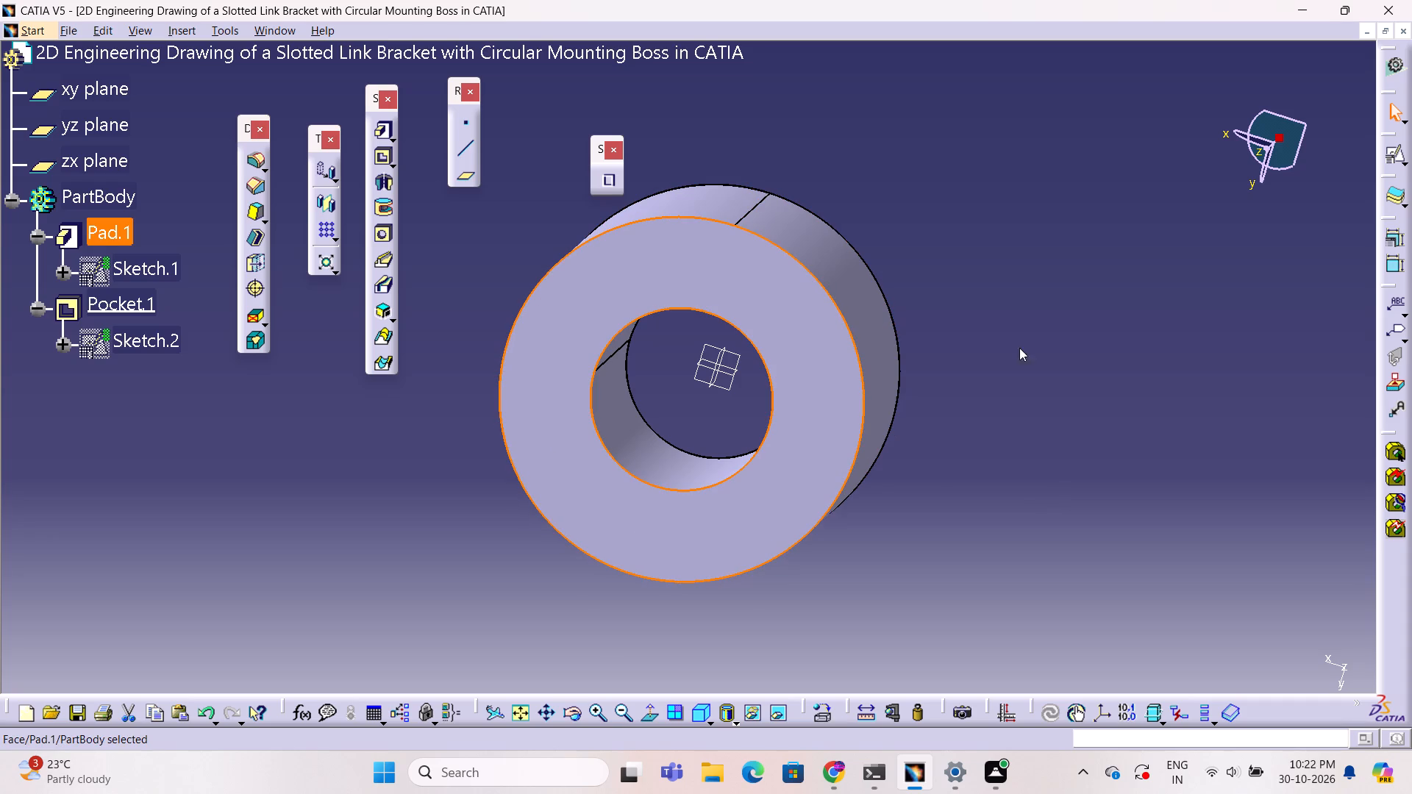
pyautogui.click(1391, 161)
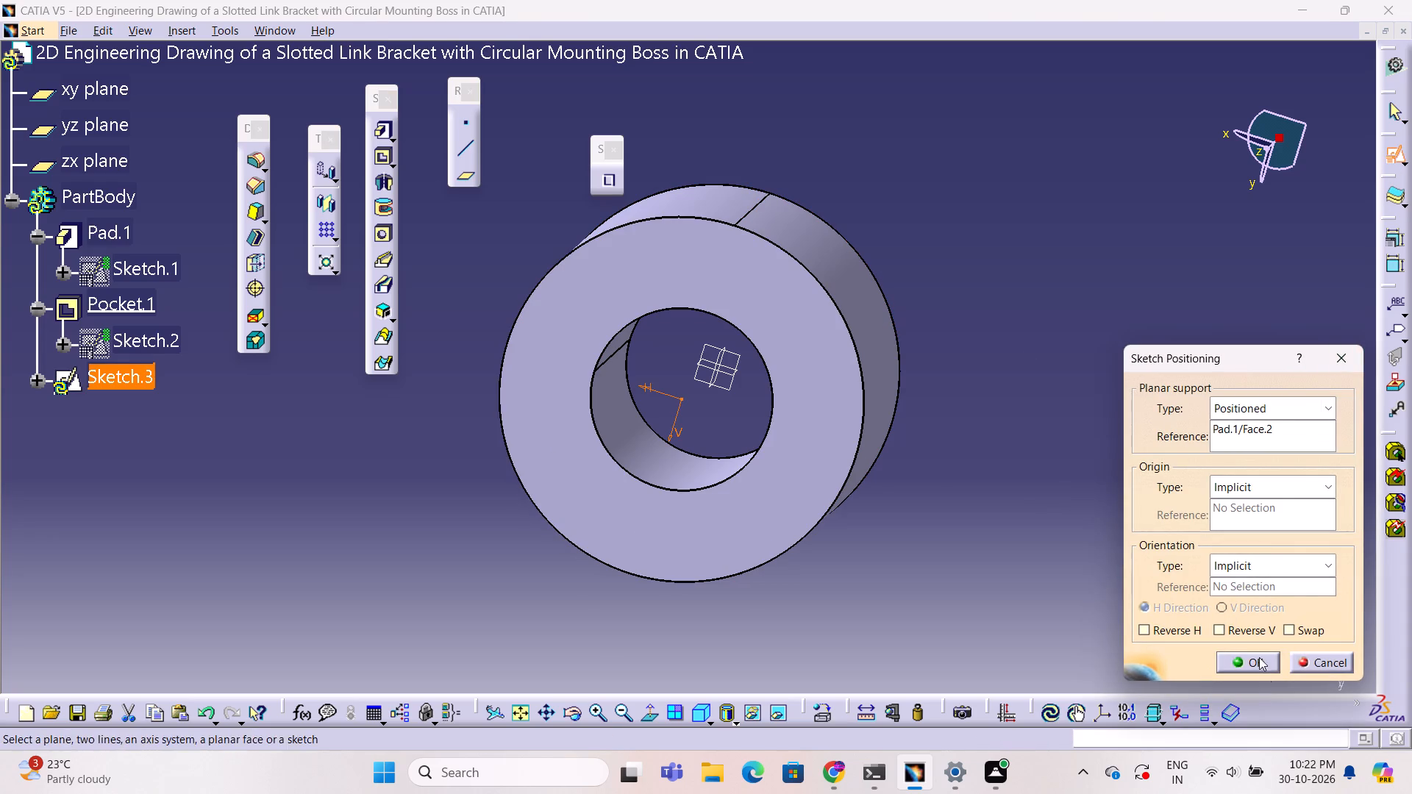
pyautogui.click(1269, 667)
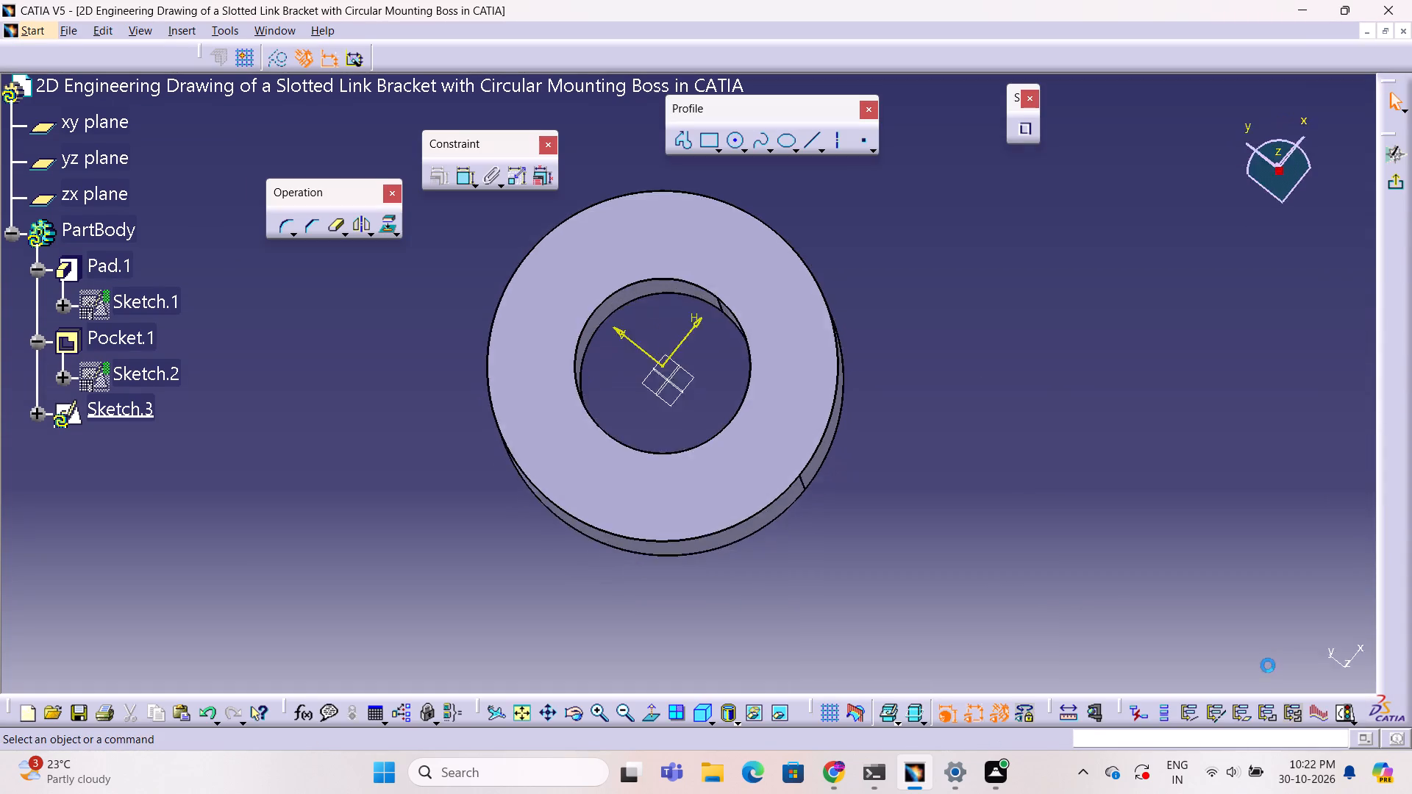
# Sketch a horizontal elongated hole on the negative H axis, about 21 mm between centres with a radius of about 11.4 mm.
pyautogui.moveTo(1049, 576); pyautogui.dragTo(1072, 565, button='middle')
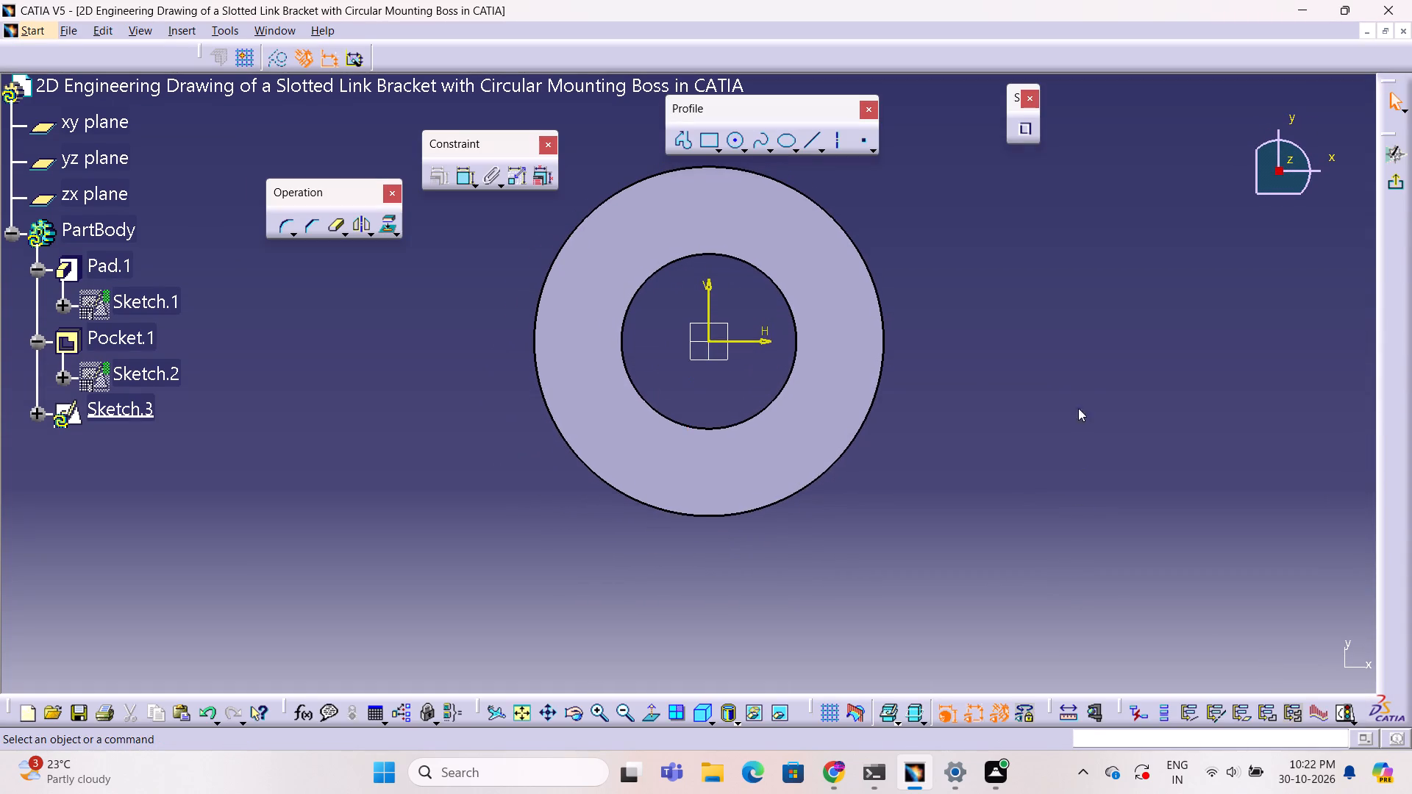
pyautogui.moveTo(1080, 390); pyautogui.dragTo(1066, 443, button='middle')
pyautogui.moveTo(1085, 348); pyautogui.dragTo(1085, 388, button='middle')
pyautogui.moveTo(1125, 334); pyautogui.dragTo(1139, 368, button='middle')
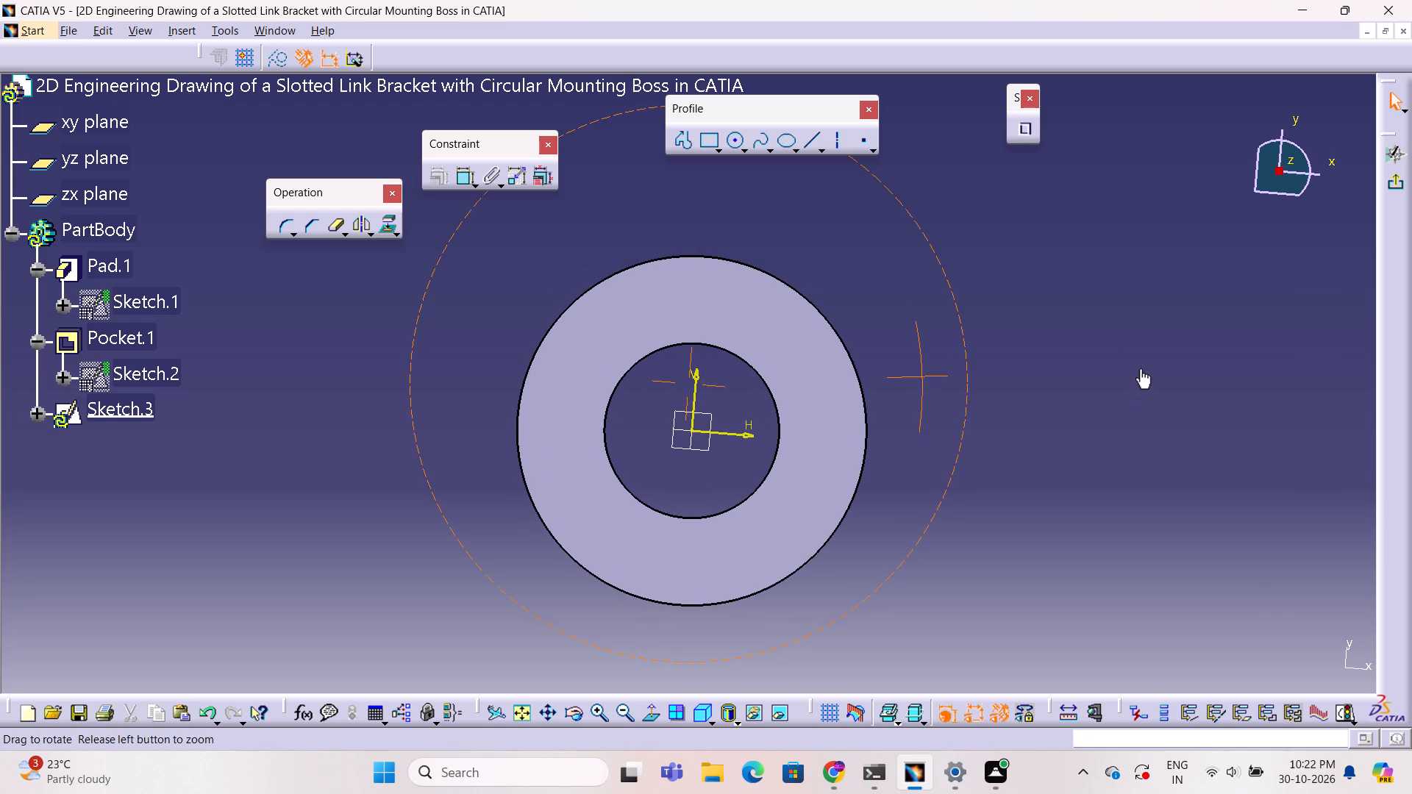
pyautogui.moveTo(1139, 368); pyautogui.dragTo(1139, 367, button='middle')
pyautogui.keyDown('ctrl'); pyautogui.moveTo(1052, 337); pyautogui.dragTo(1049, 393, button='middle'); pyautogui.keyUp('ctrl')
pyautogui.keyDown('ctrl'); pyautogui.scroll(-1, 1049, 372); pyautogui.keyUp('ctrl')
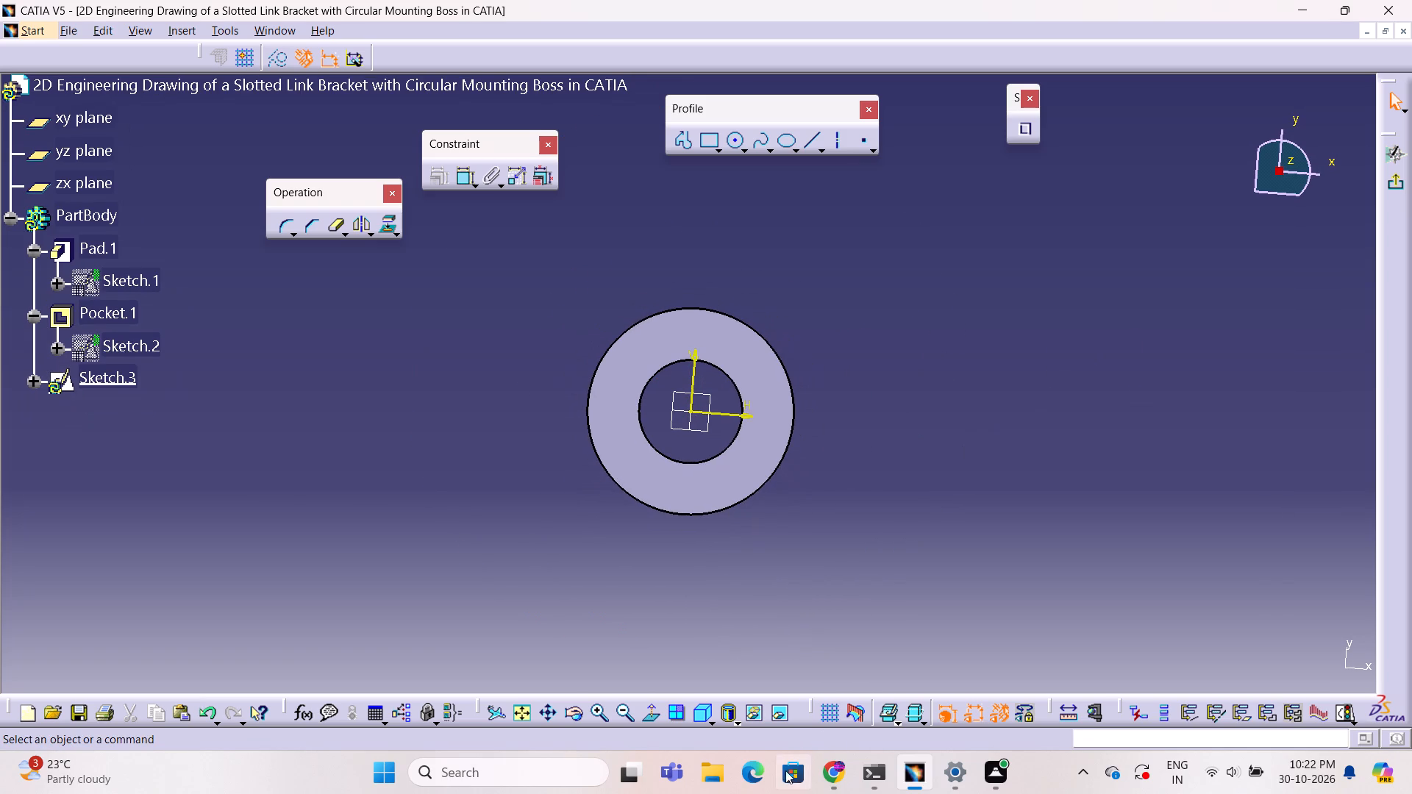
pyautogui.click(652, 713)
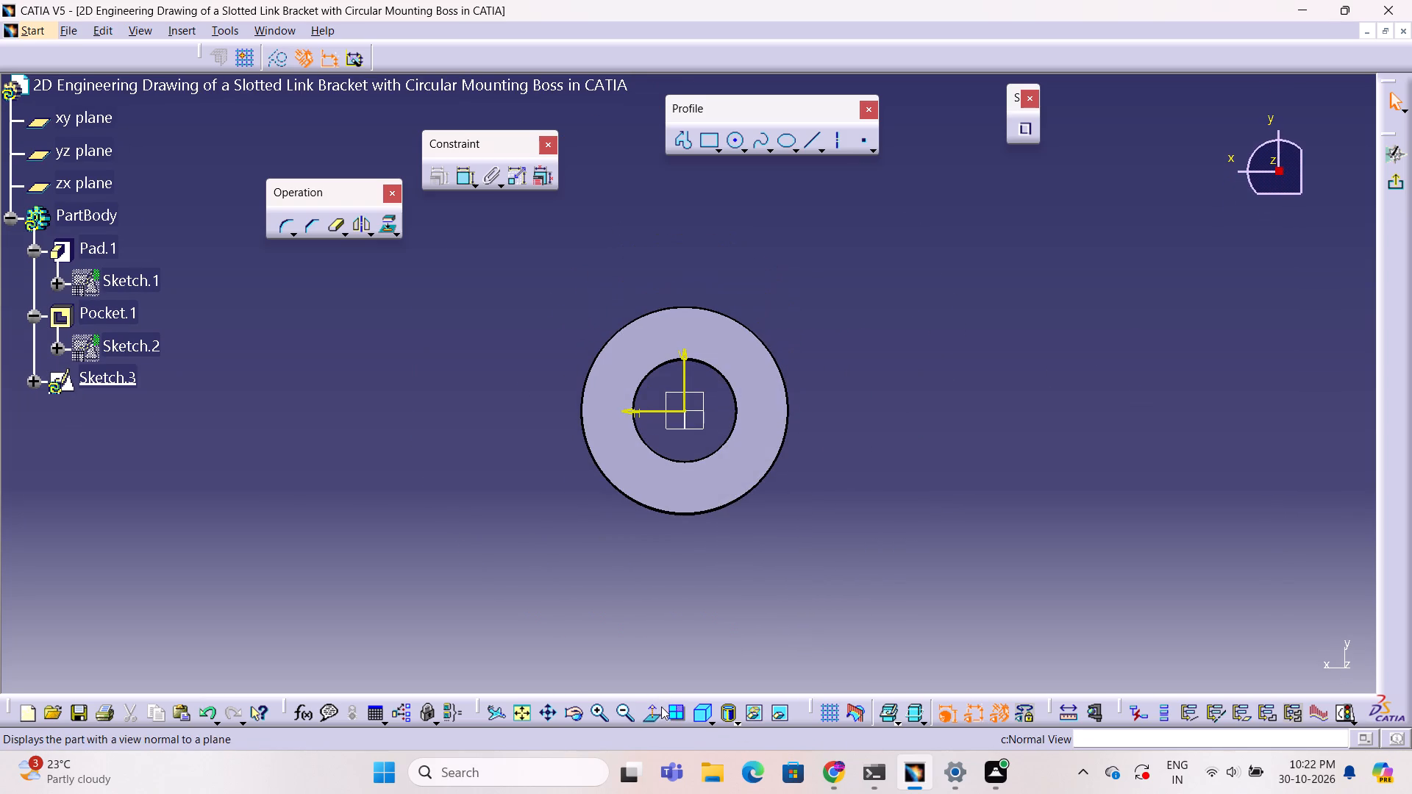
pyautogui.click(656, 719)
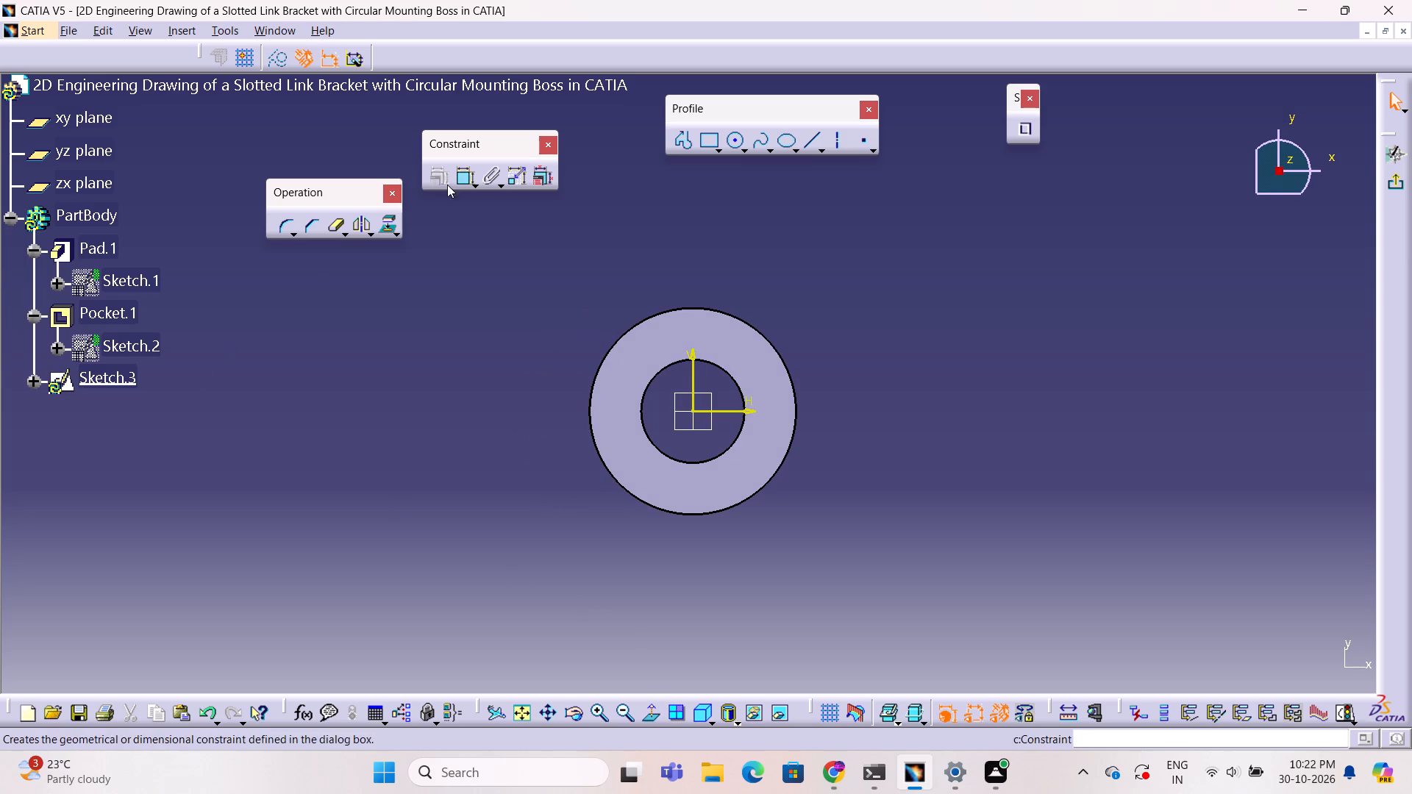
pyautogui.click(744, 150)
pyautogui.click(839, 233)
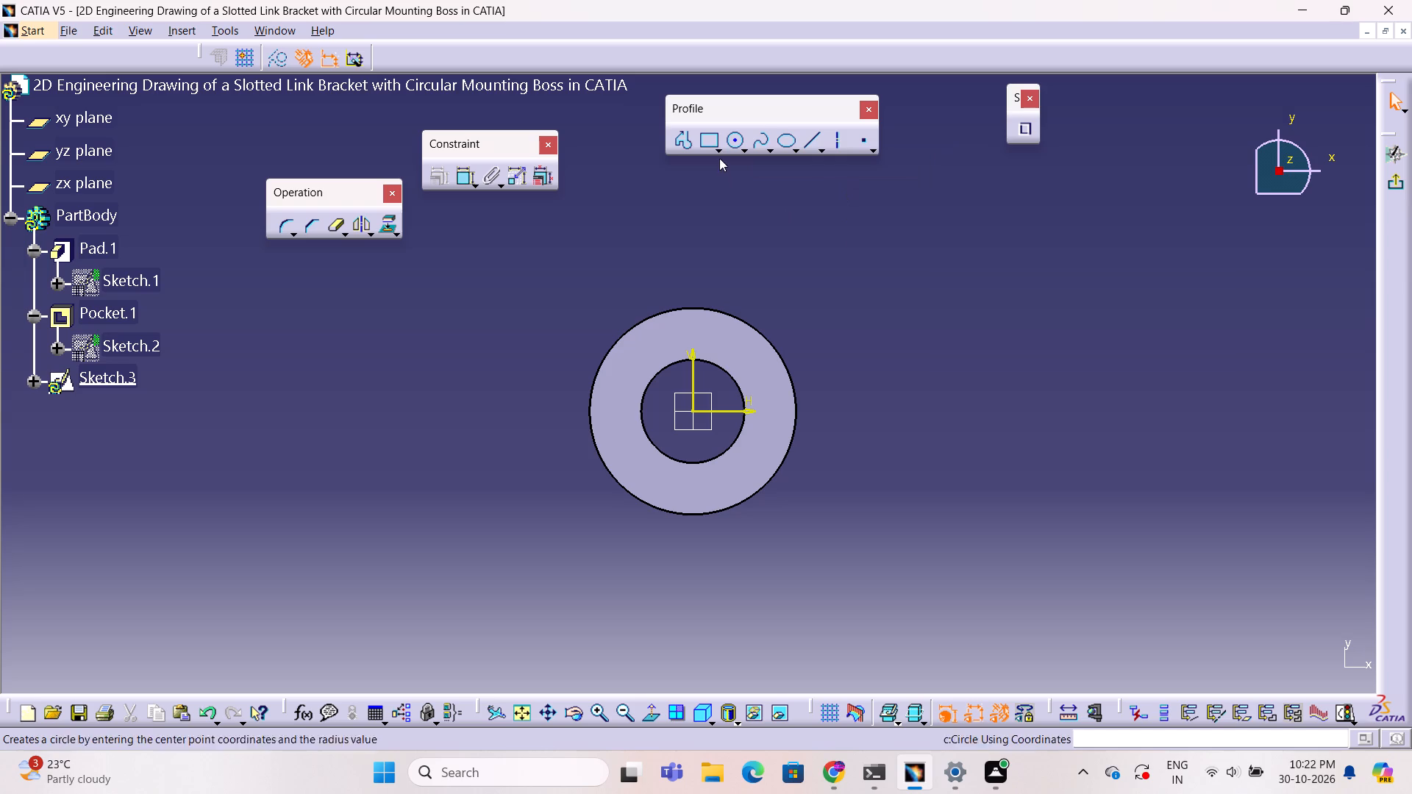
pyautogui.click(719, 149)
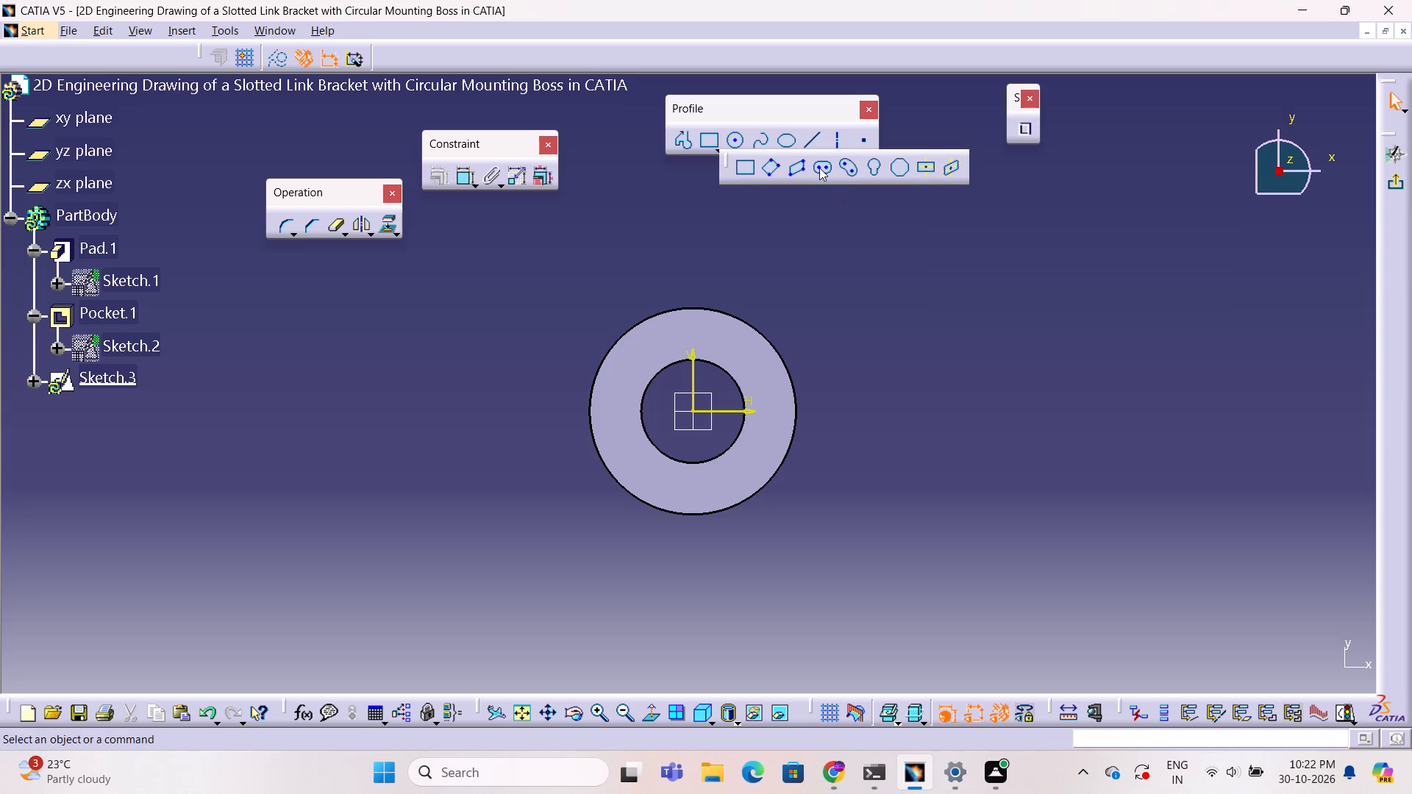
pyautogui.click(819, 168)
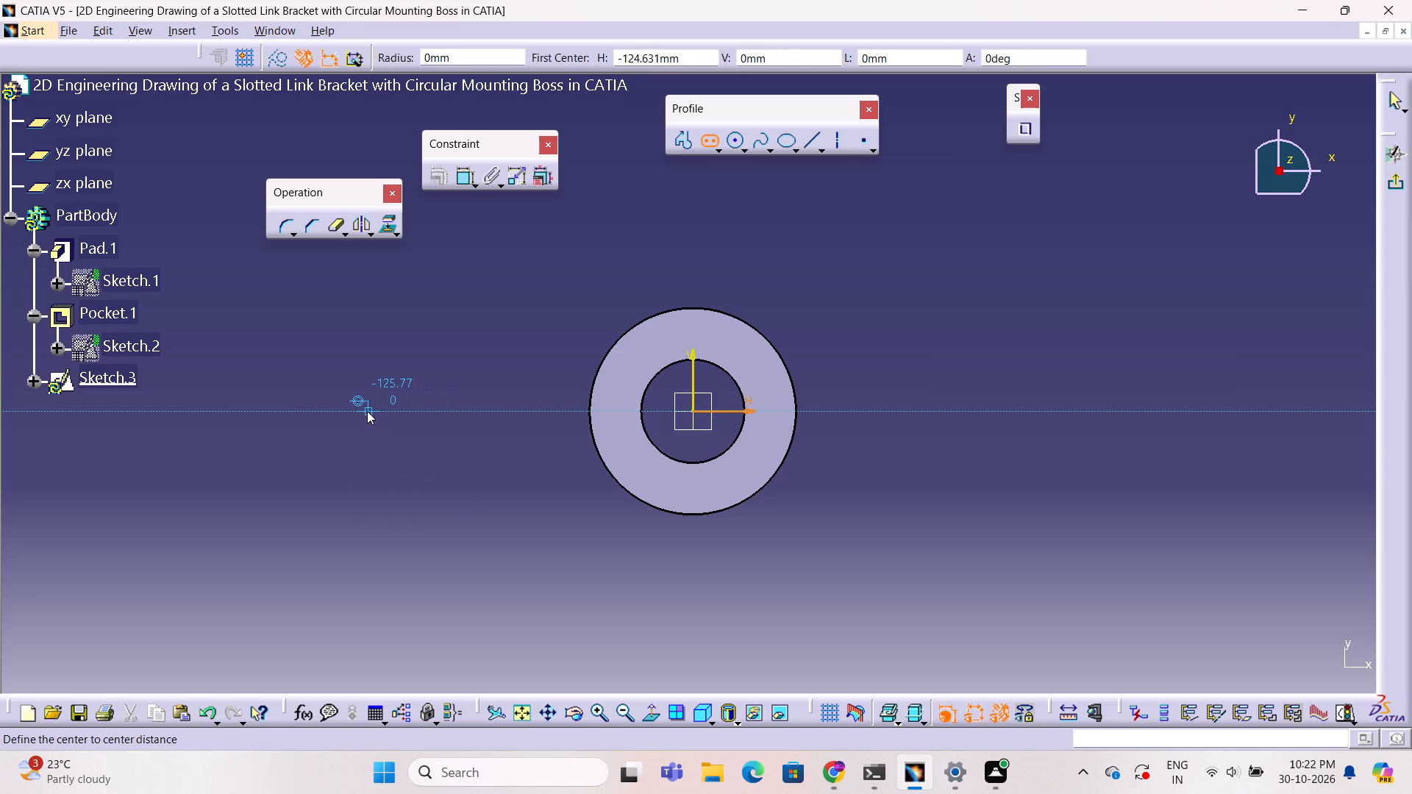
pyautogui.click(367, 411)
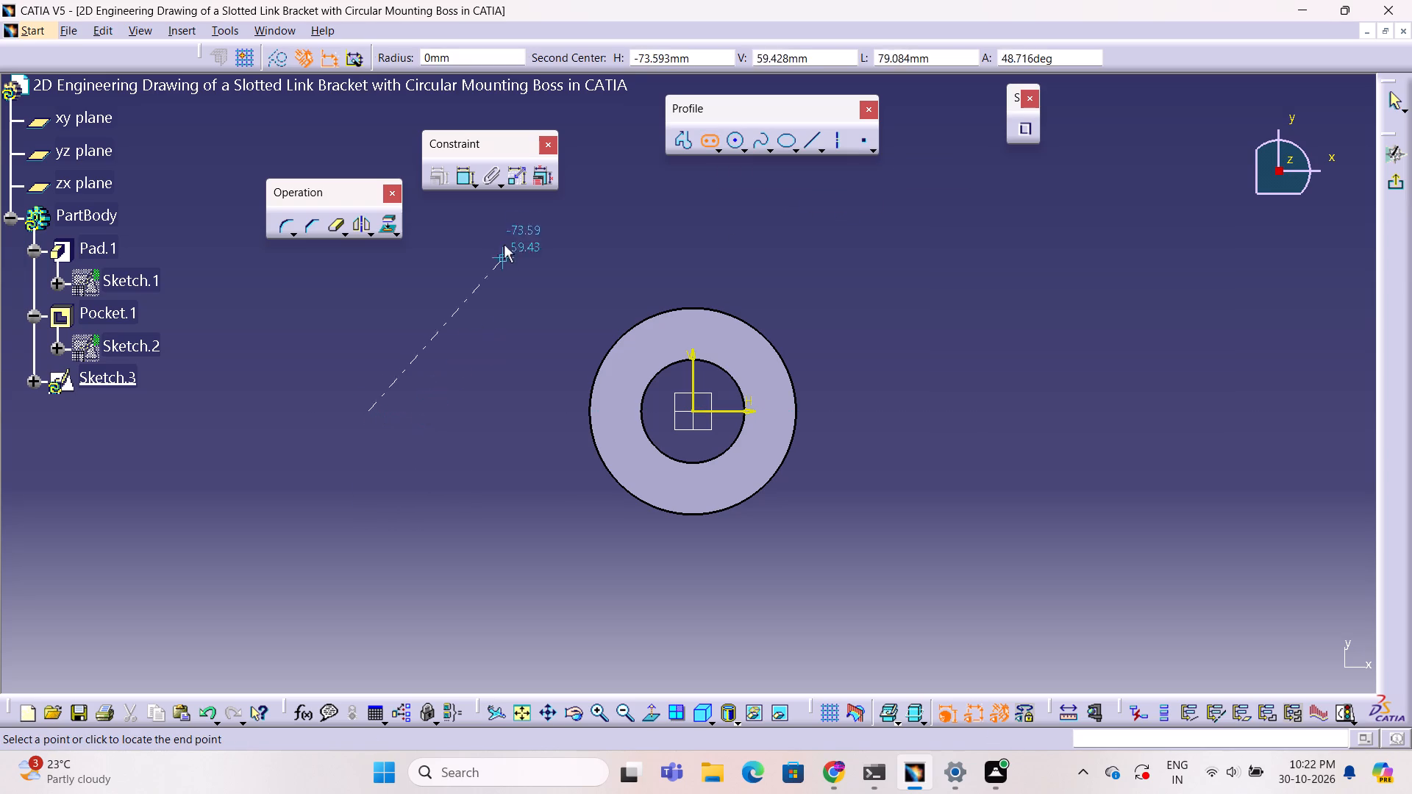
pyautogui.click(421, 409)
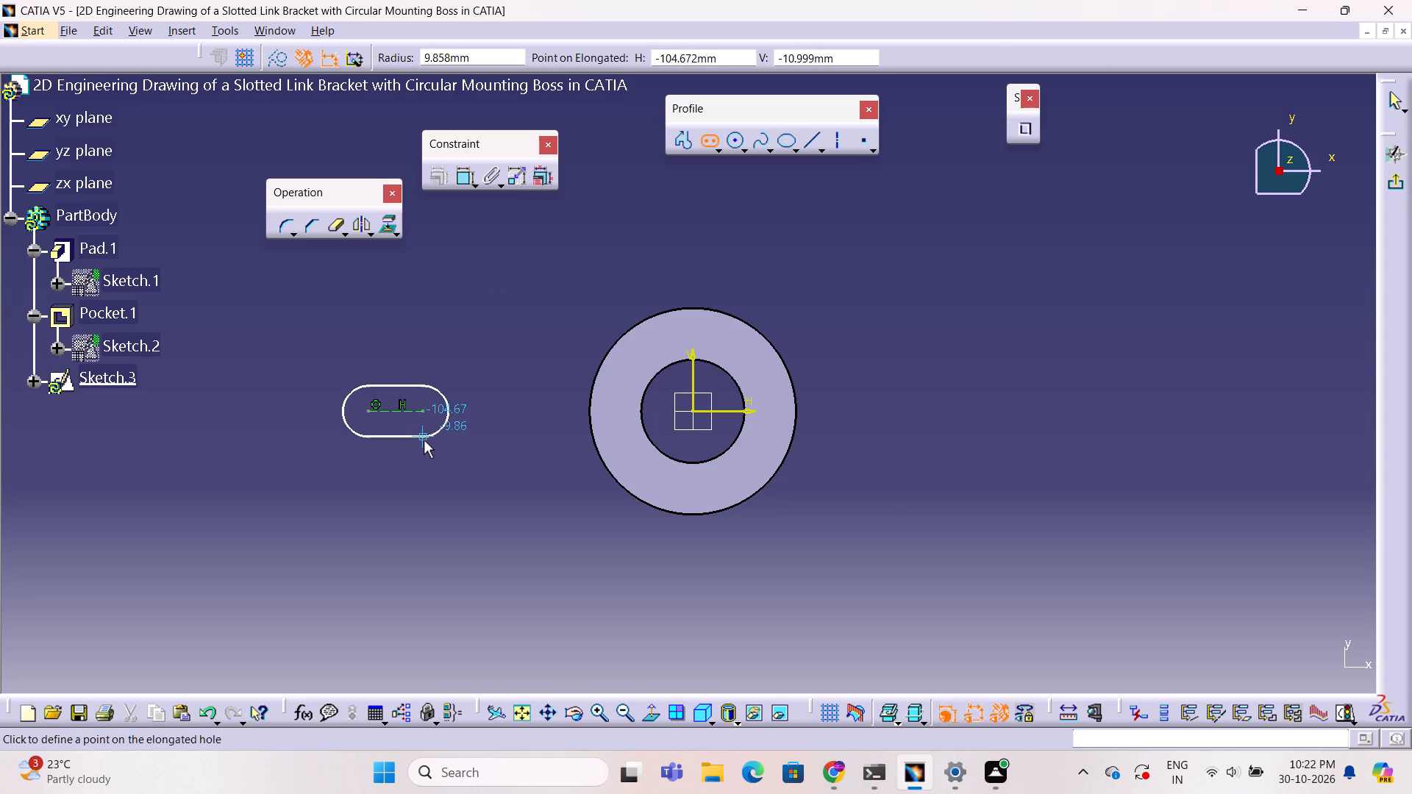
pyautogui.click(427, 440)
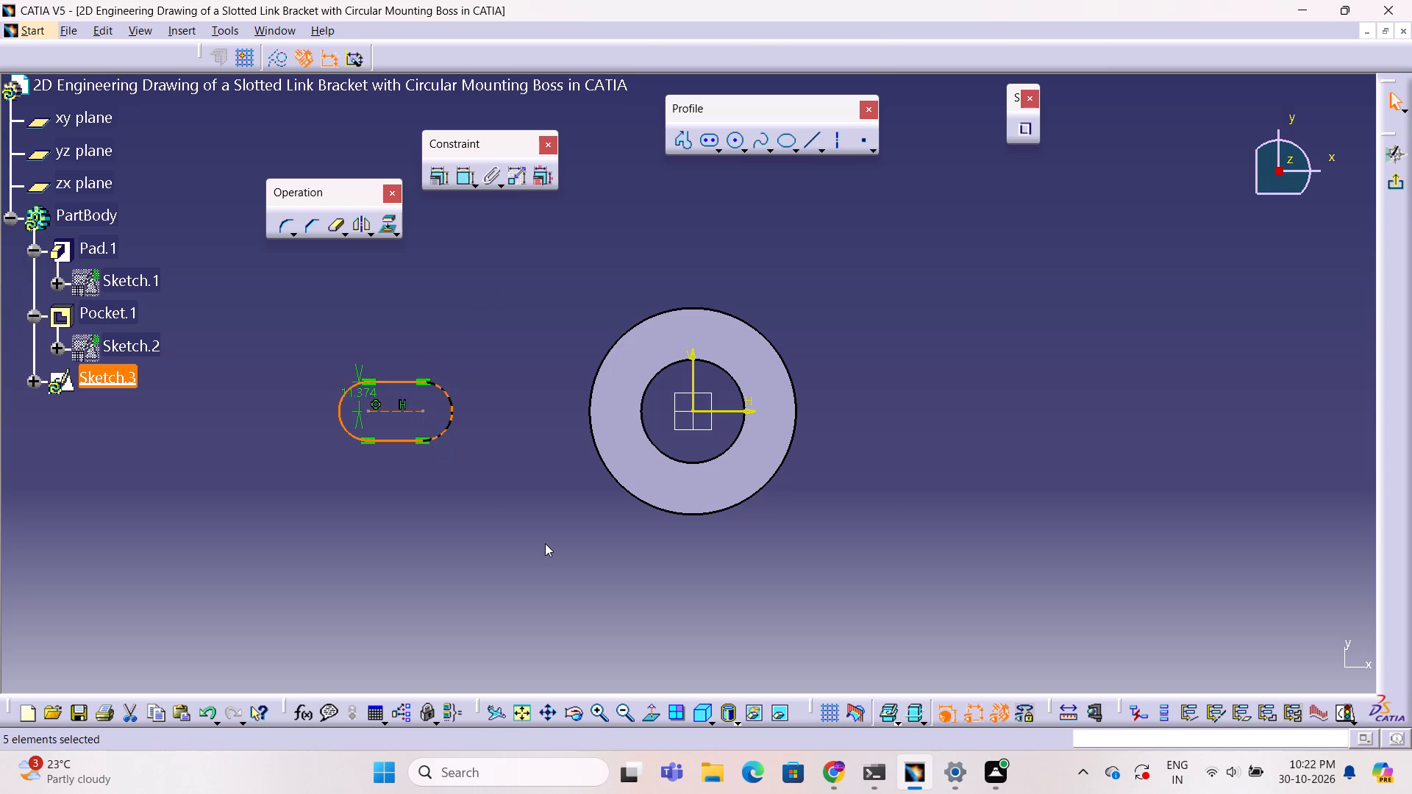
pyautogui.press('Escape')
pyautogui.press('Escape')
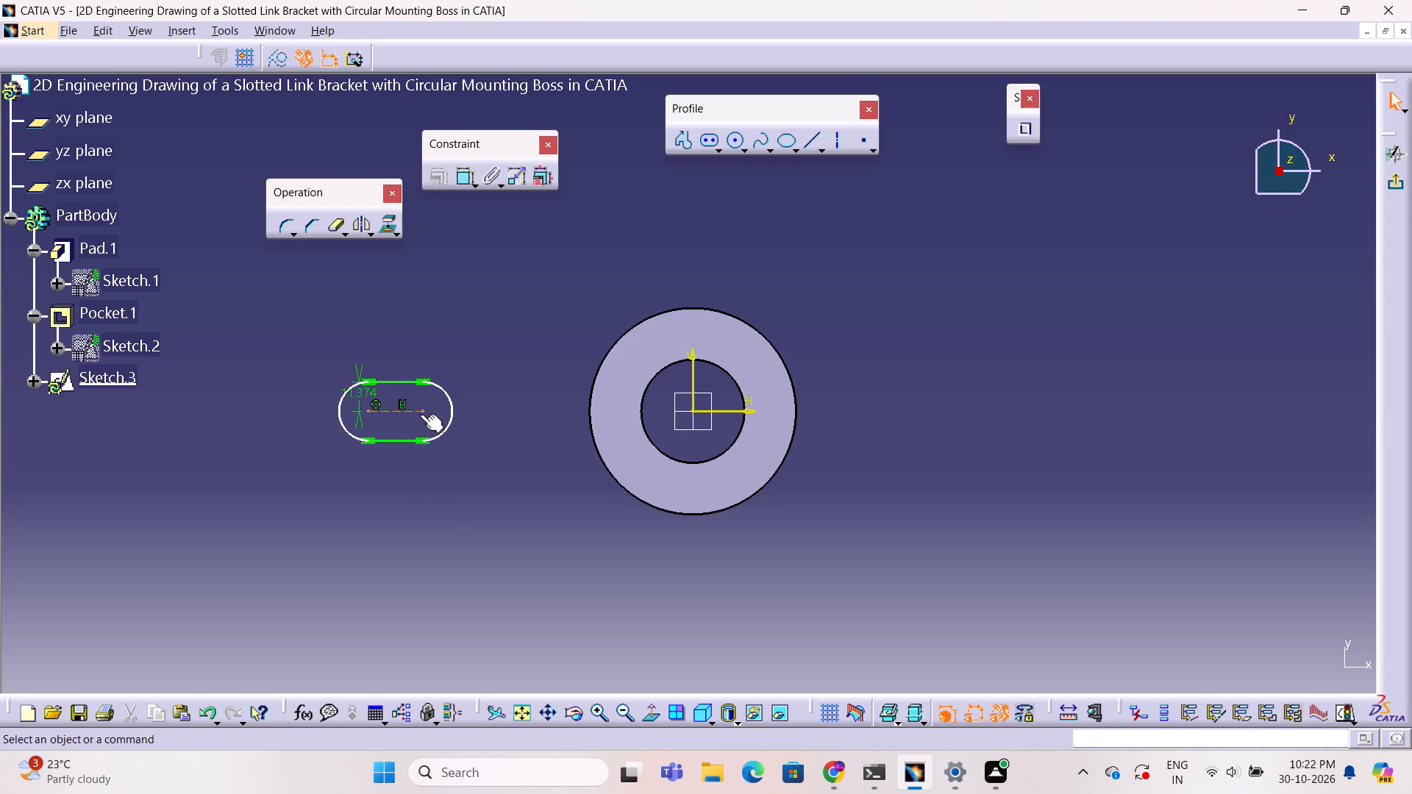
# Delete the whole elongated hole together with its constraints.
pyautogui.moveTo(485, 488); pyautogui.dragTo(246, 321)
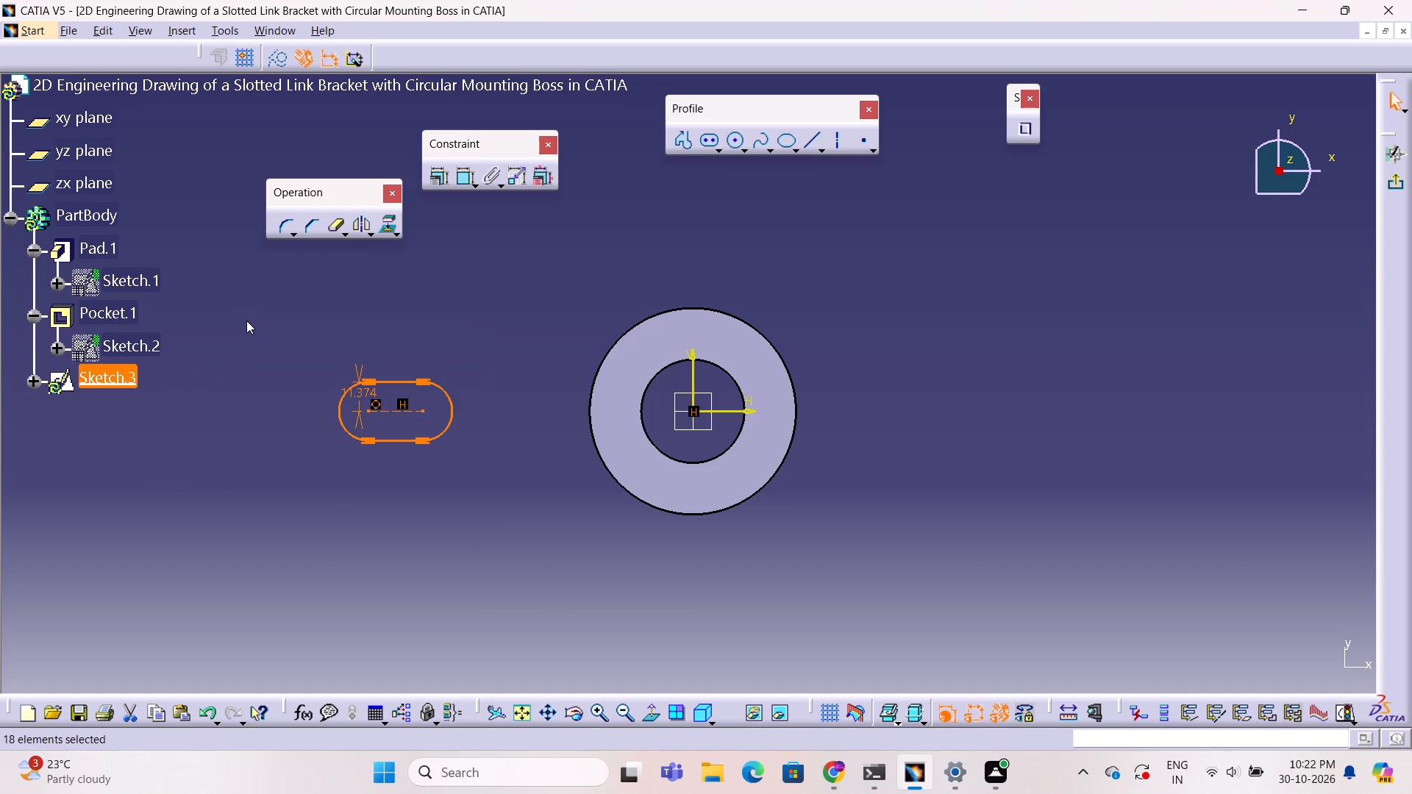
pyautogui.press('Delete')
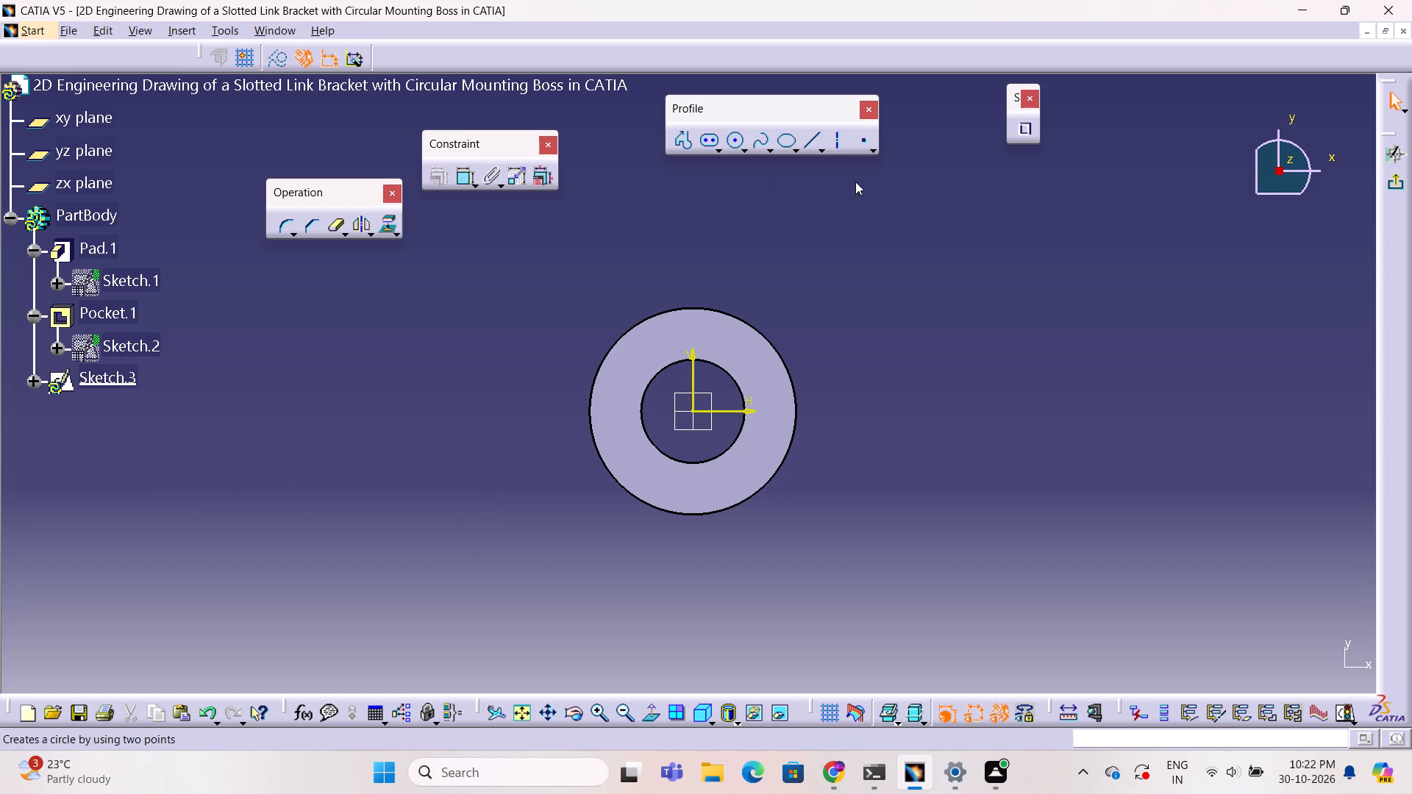
# Sketch a horizontal elongated hole on the negative H axis, 30 mm between centres with a radius of about 12.2 mm.
pyautogui.click(700, 142)
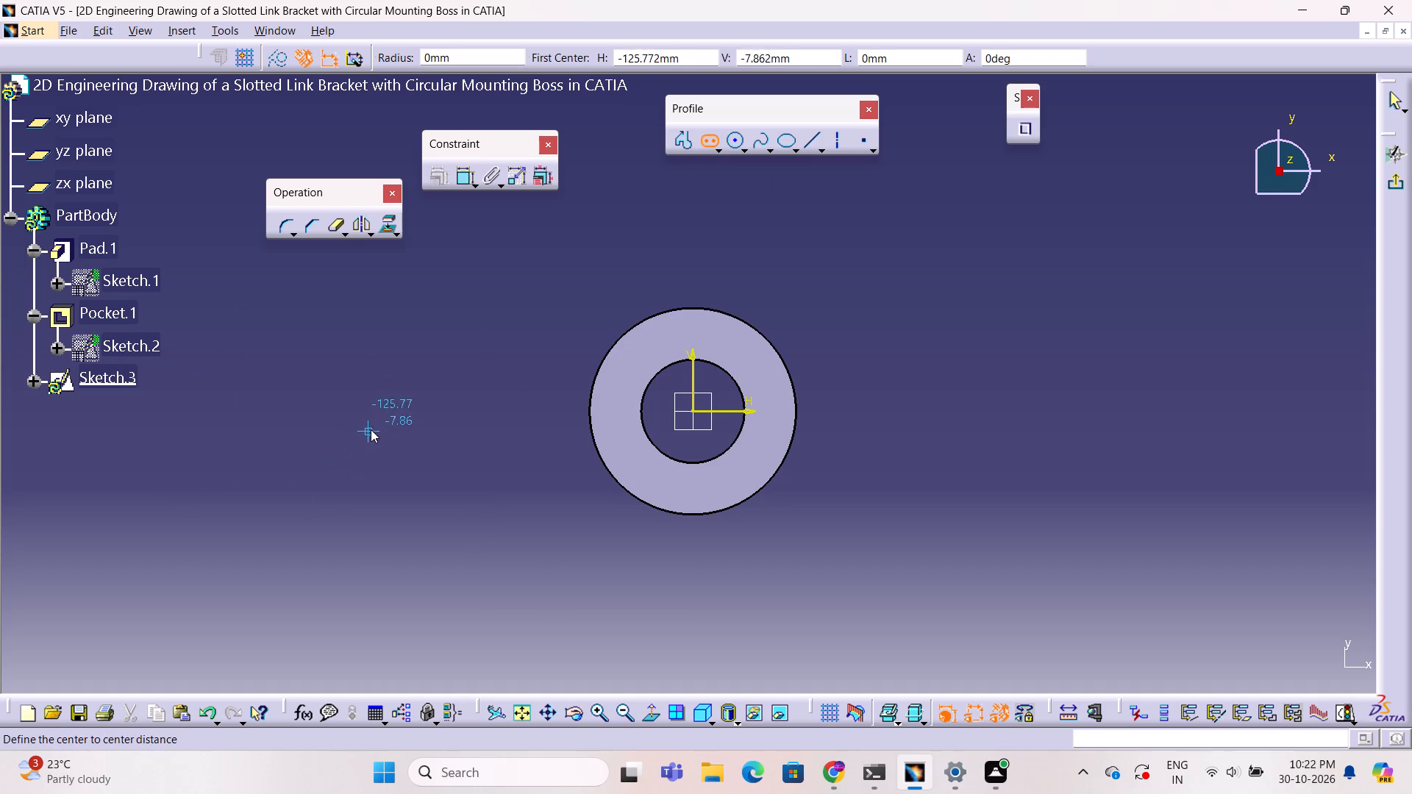
pyautogui.click(390, 411)
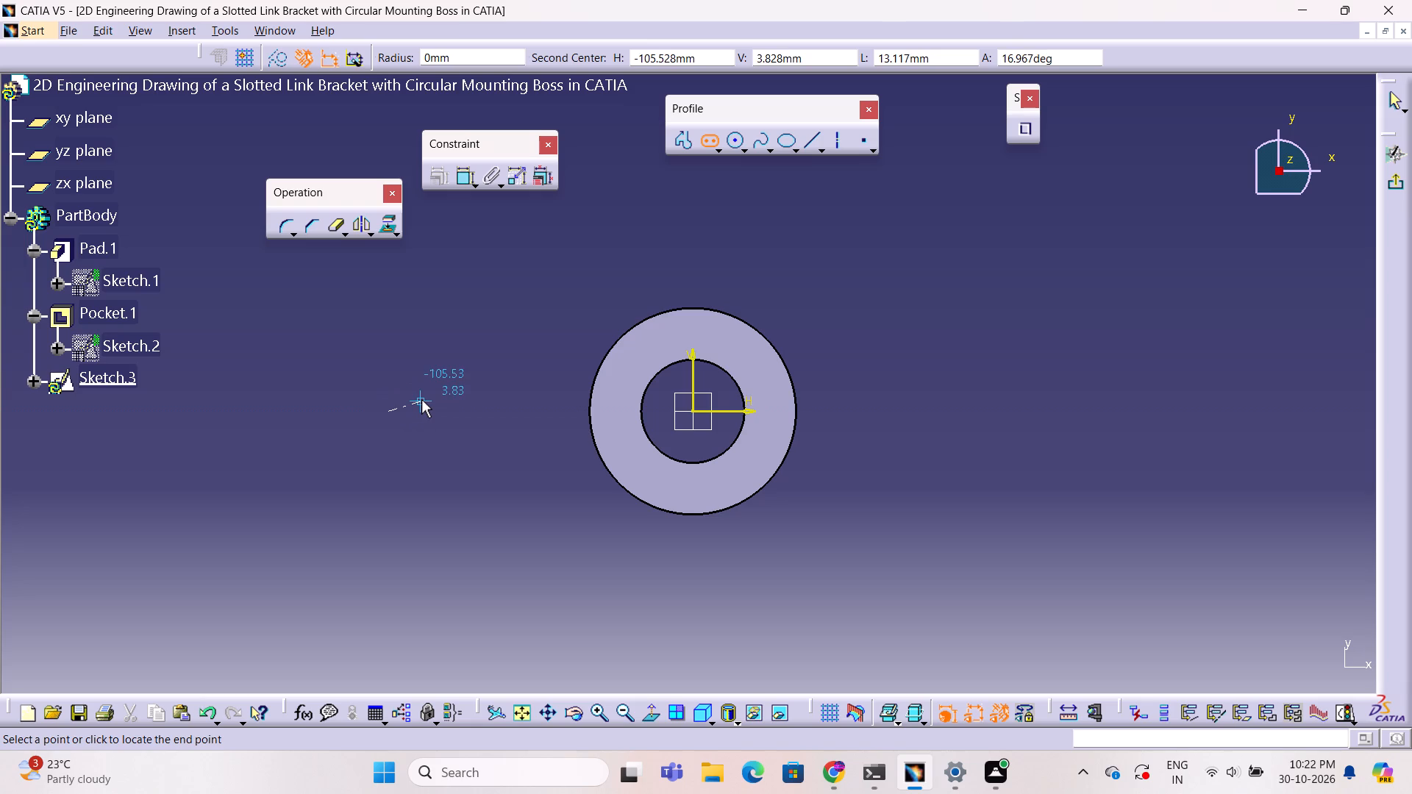
pyautogui.press('Tab')
pyautogui.press('Tab')
pyautogui.press('Tab')
pyautogui.press('Tab')
pyautogui.press('Tab')
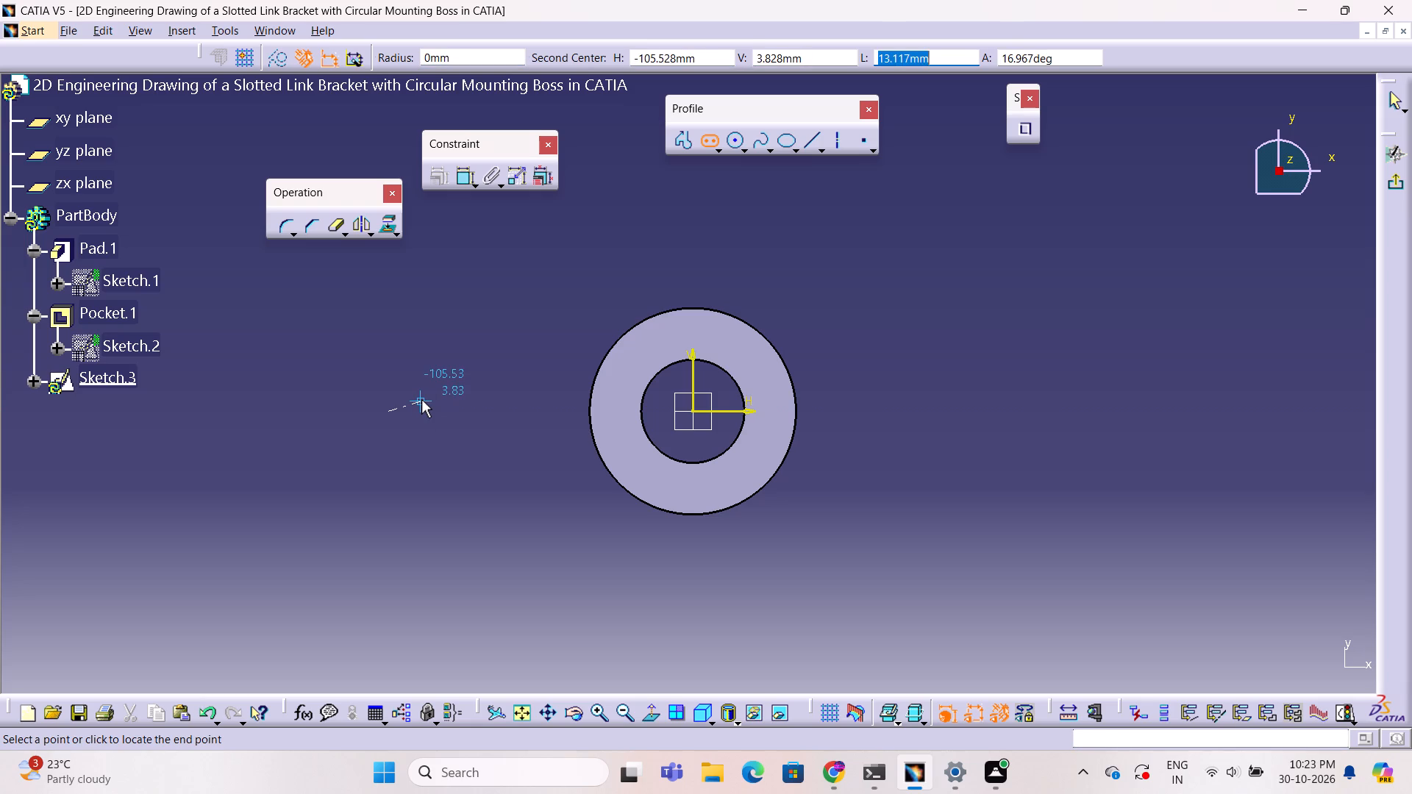
pyautogui.press('0')
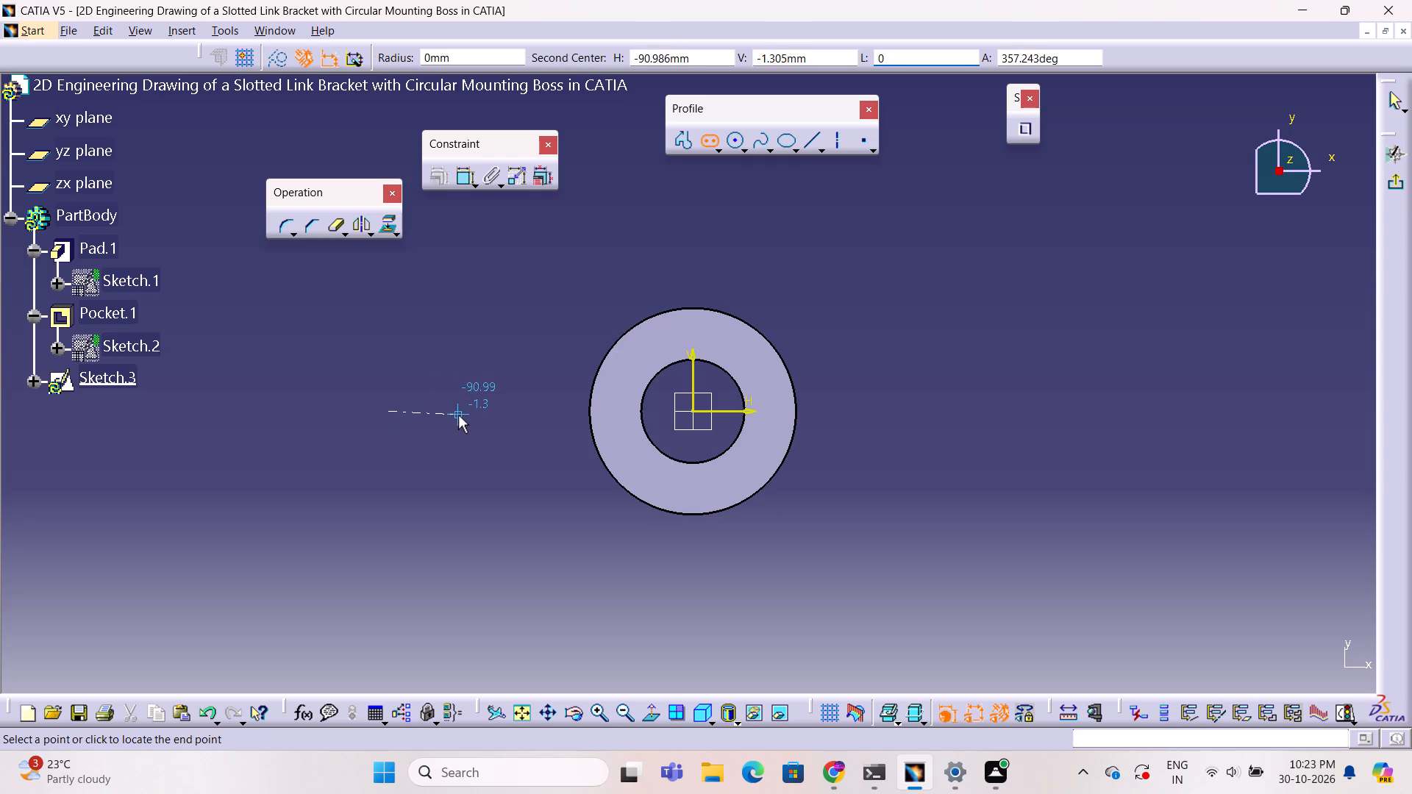
pyautogui.press('Tab')
pyautogui.press('Tab')
pyautogui.press('Tab')
pyautogui.press('Tab')
pyautogui.press('Tab')
pyautogui.press('Tab')
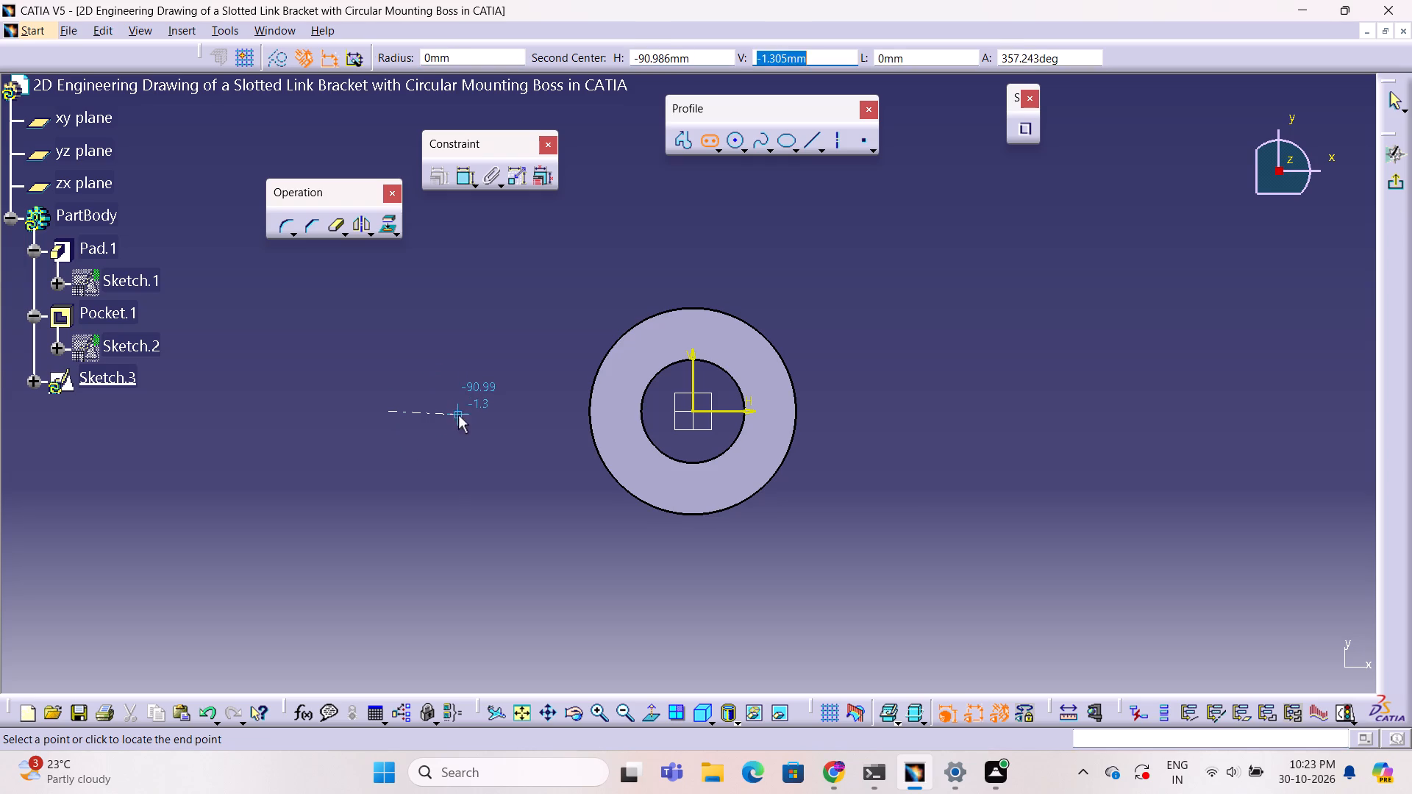
pyautogui.press('Tab')
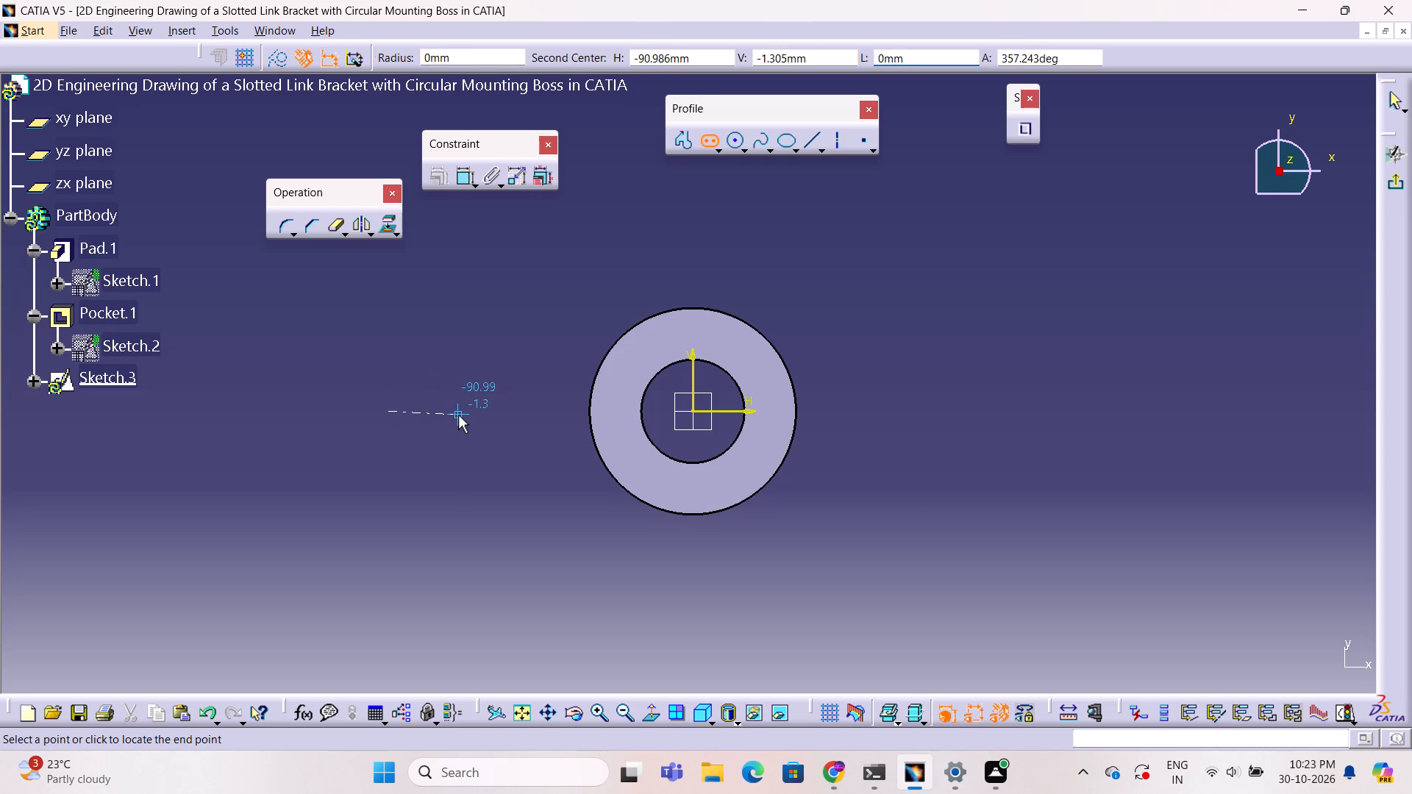
pyautogui.press('3')
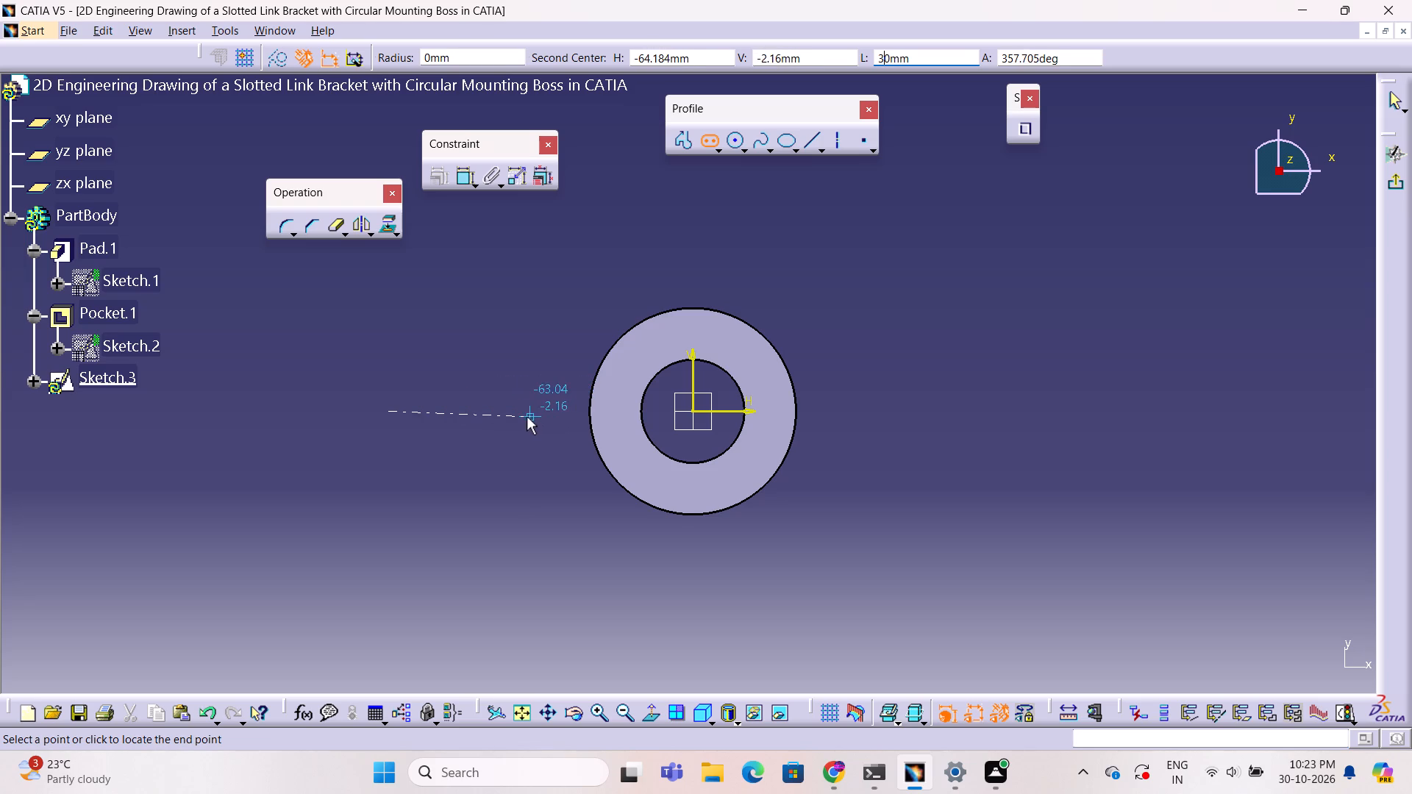
pyautogui.press('Return')
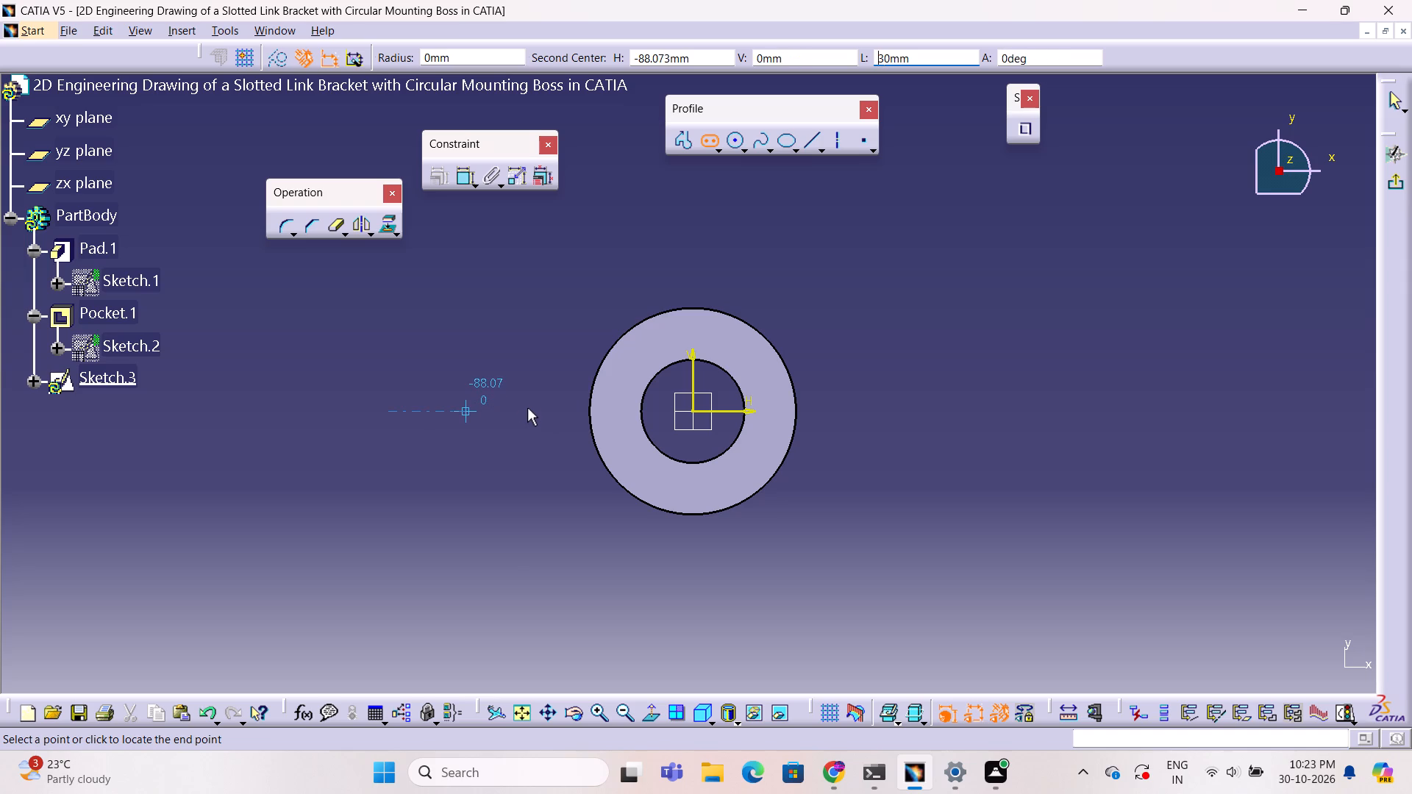
pyautogui.click(527, 408)
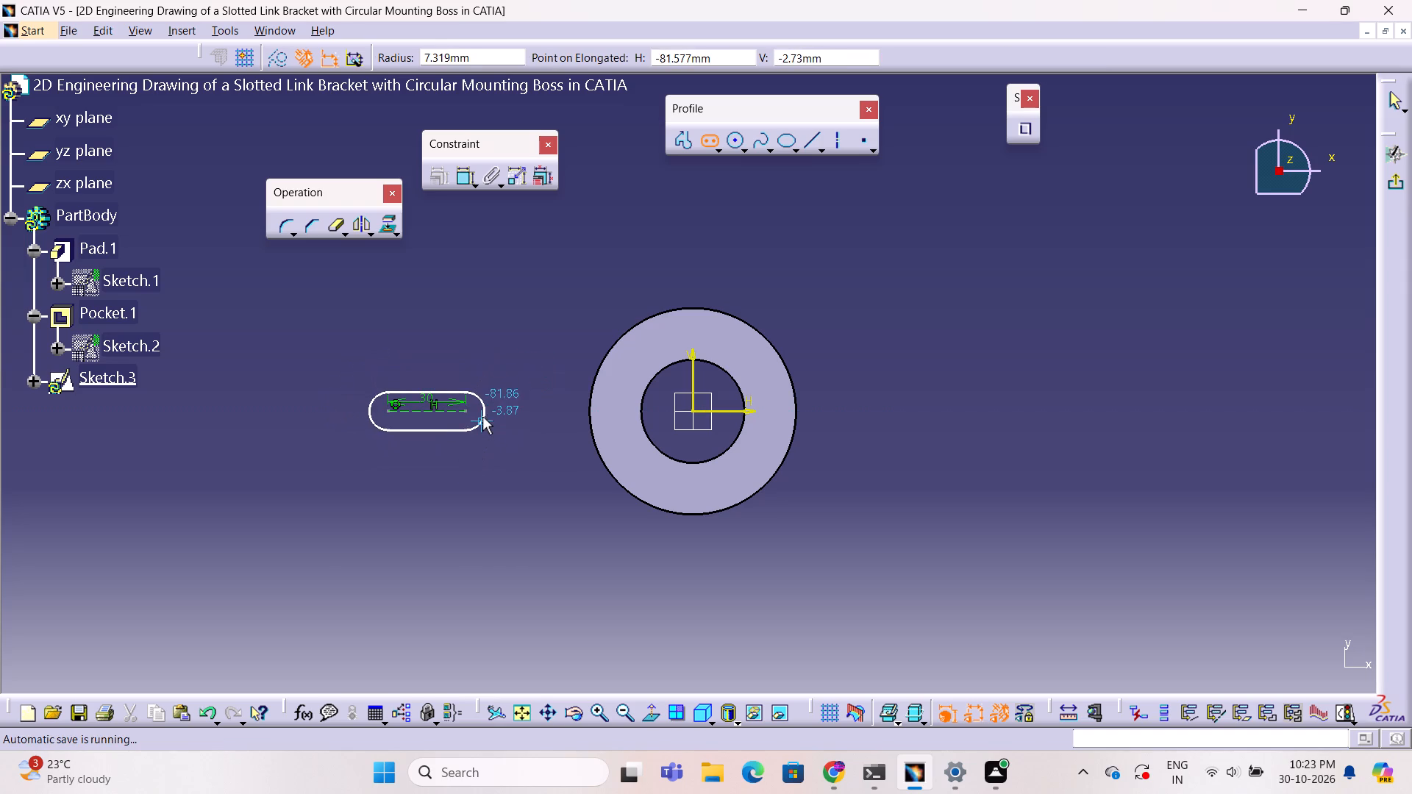
pyautogui.click(479, 442)
pyautogui.click(581, 511)
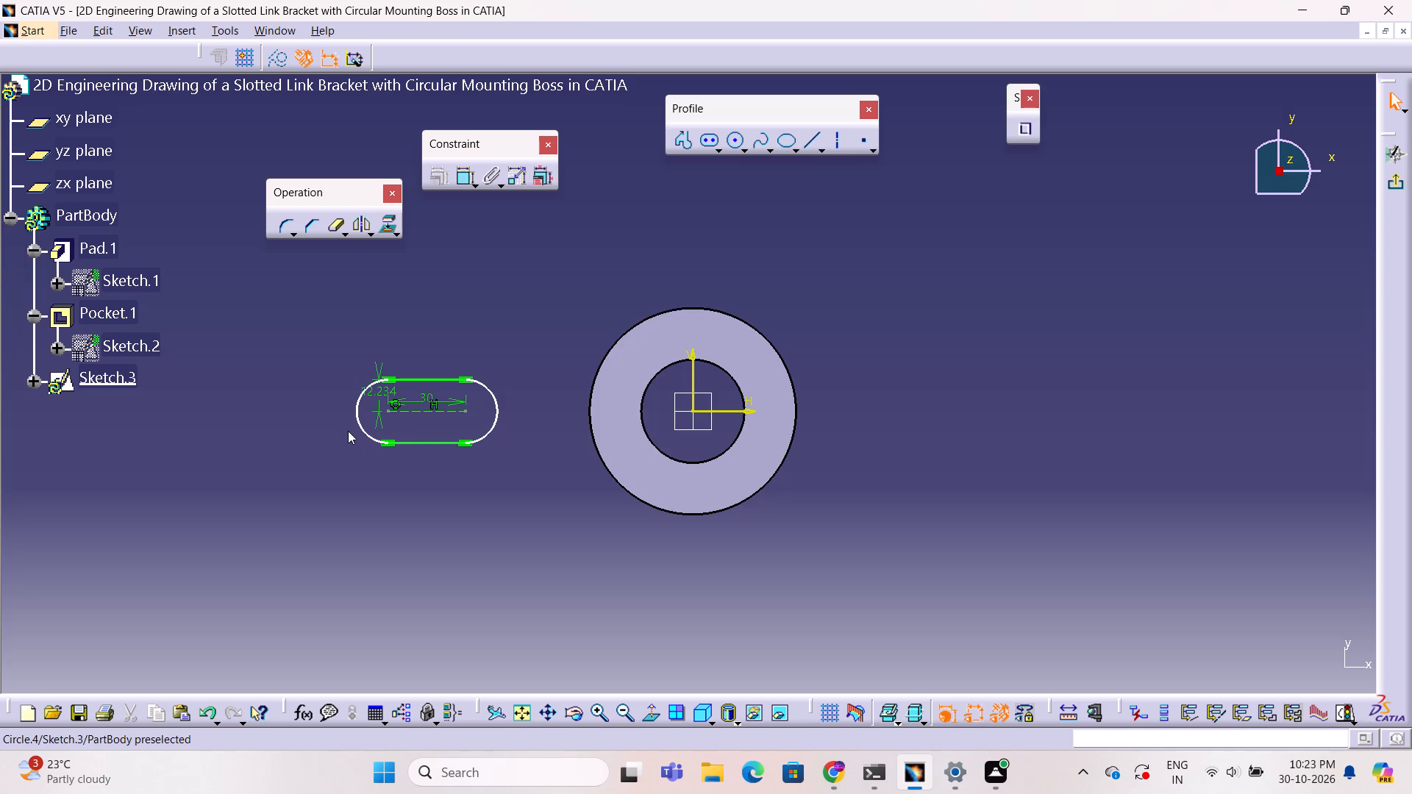
# Set the elongated hole's radius to 10 mm.
pyautogui.doubleClick(380, 395)
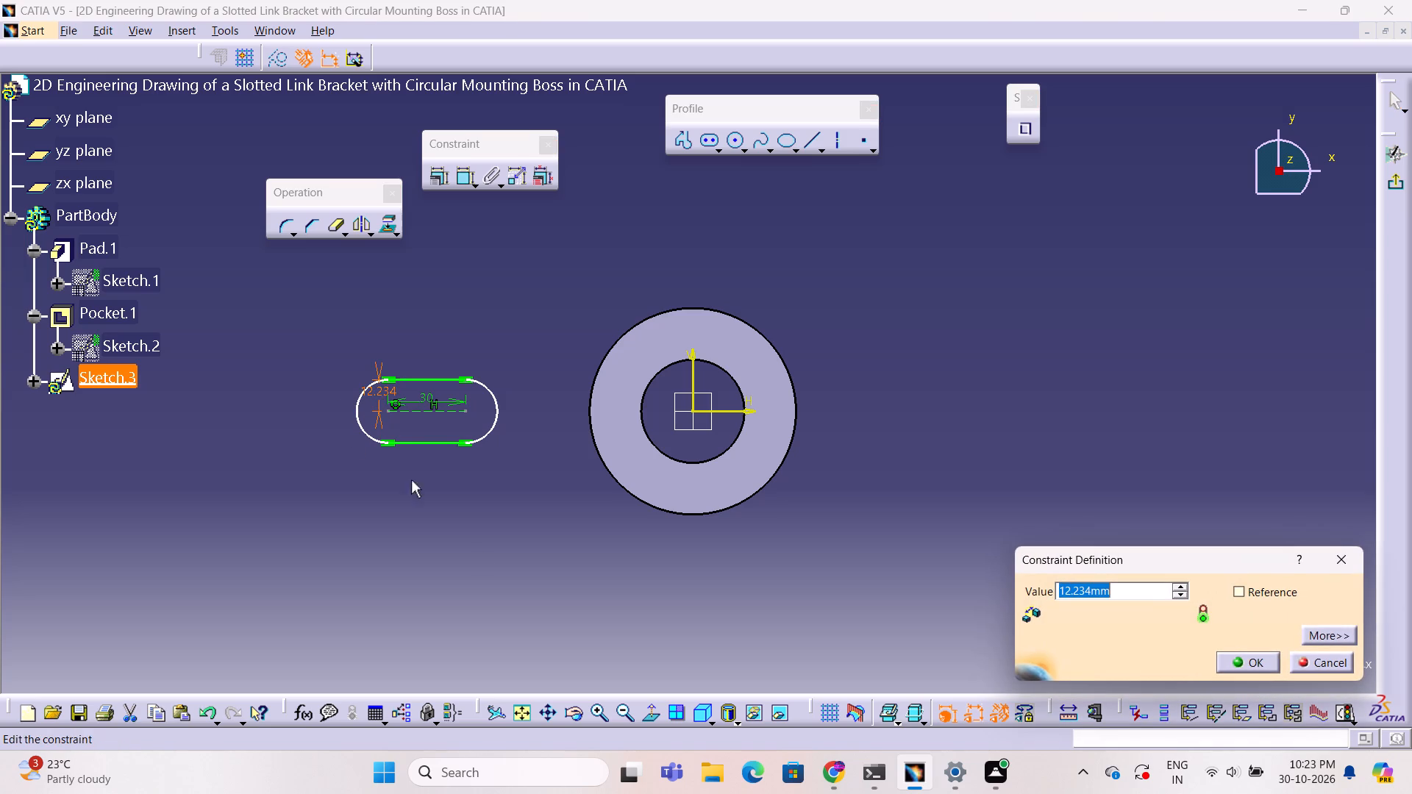
pyautogui.press('1')
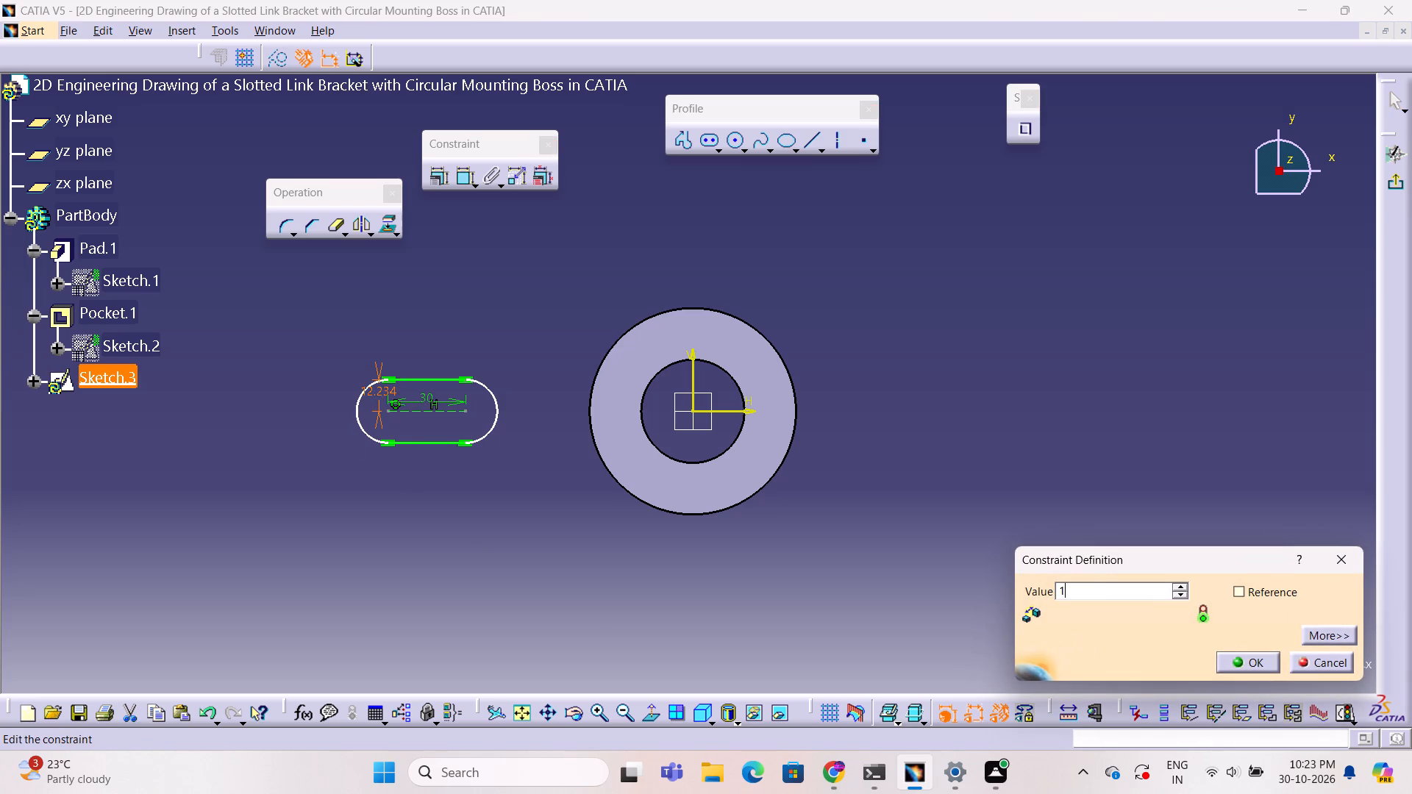
pyautogui.press('0')
pyautogui.press('Return')
pyautogui.click(424, 572)
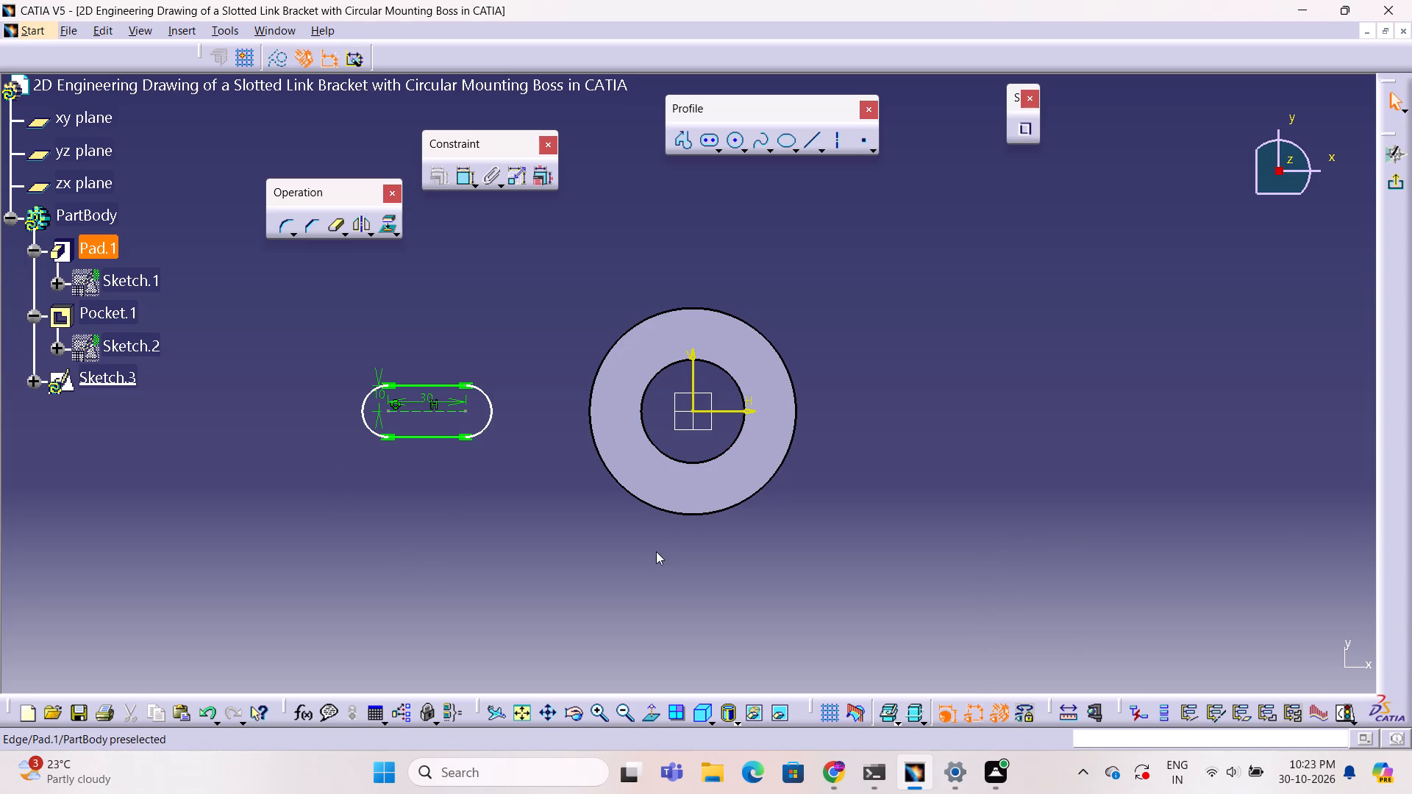
# Dimension the distance from the elongated hole's far arc centre to the sketch origin and set it to 100 mm.
pyautogui.click(460, 179)
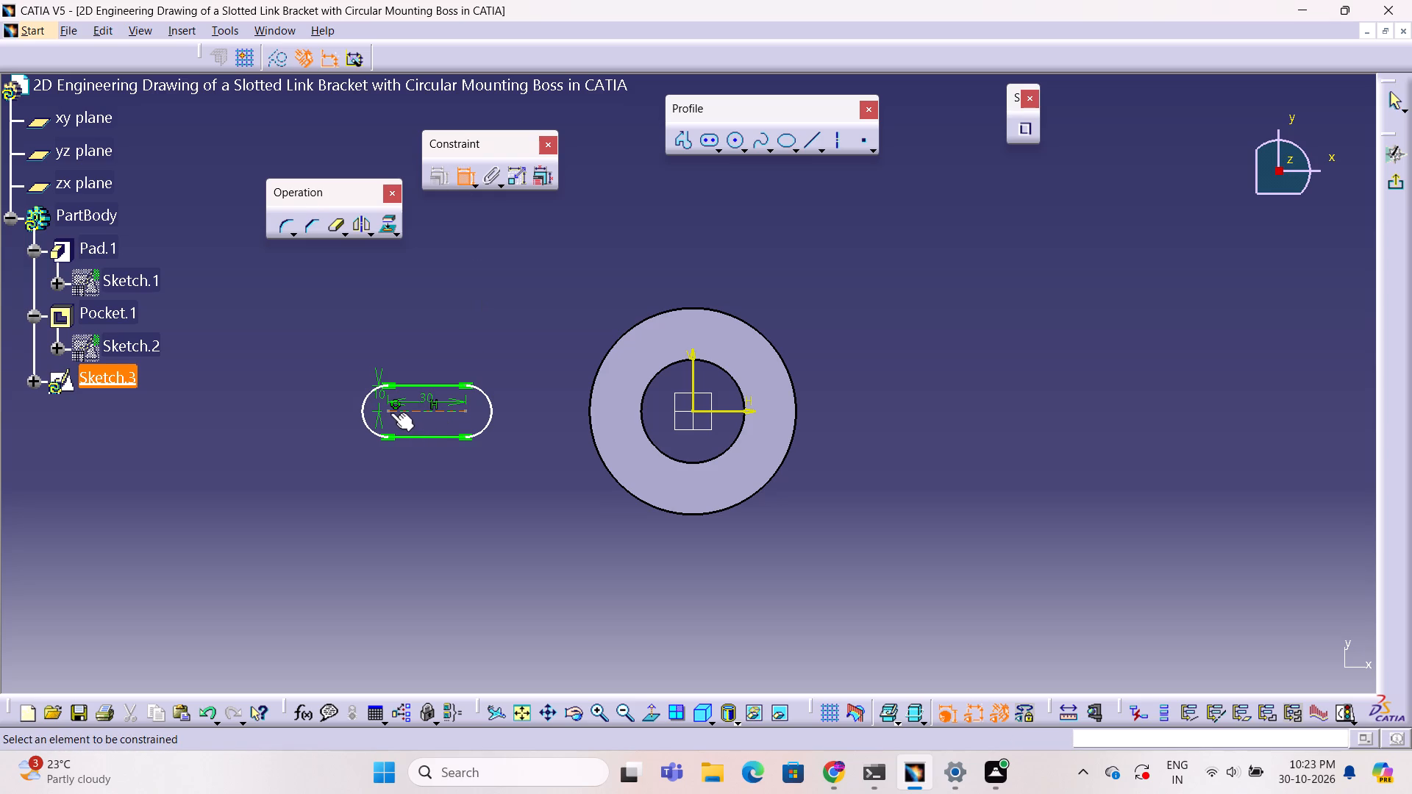
pyautogui.click(389, 412)
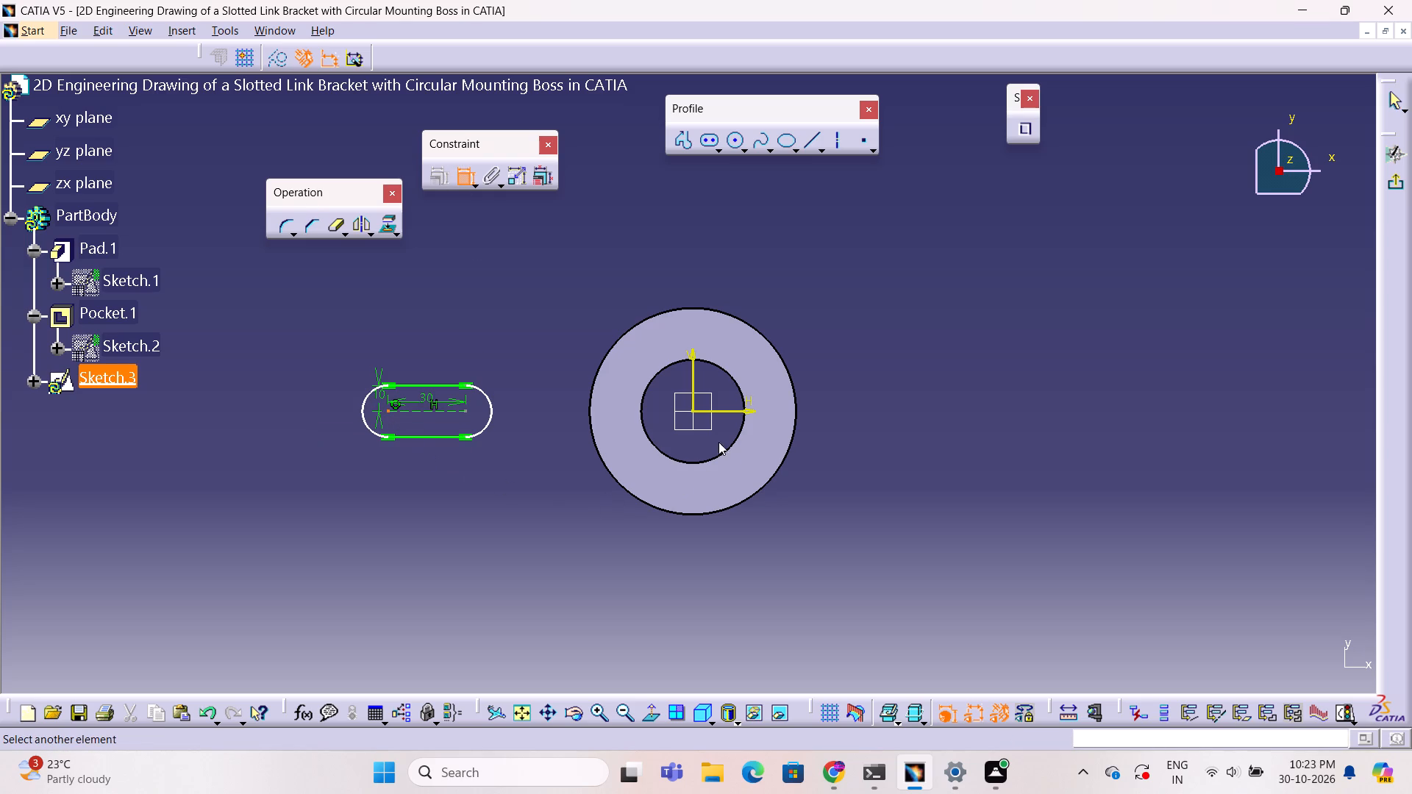
pyautogui.click(693, 411)
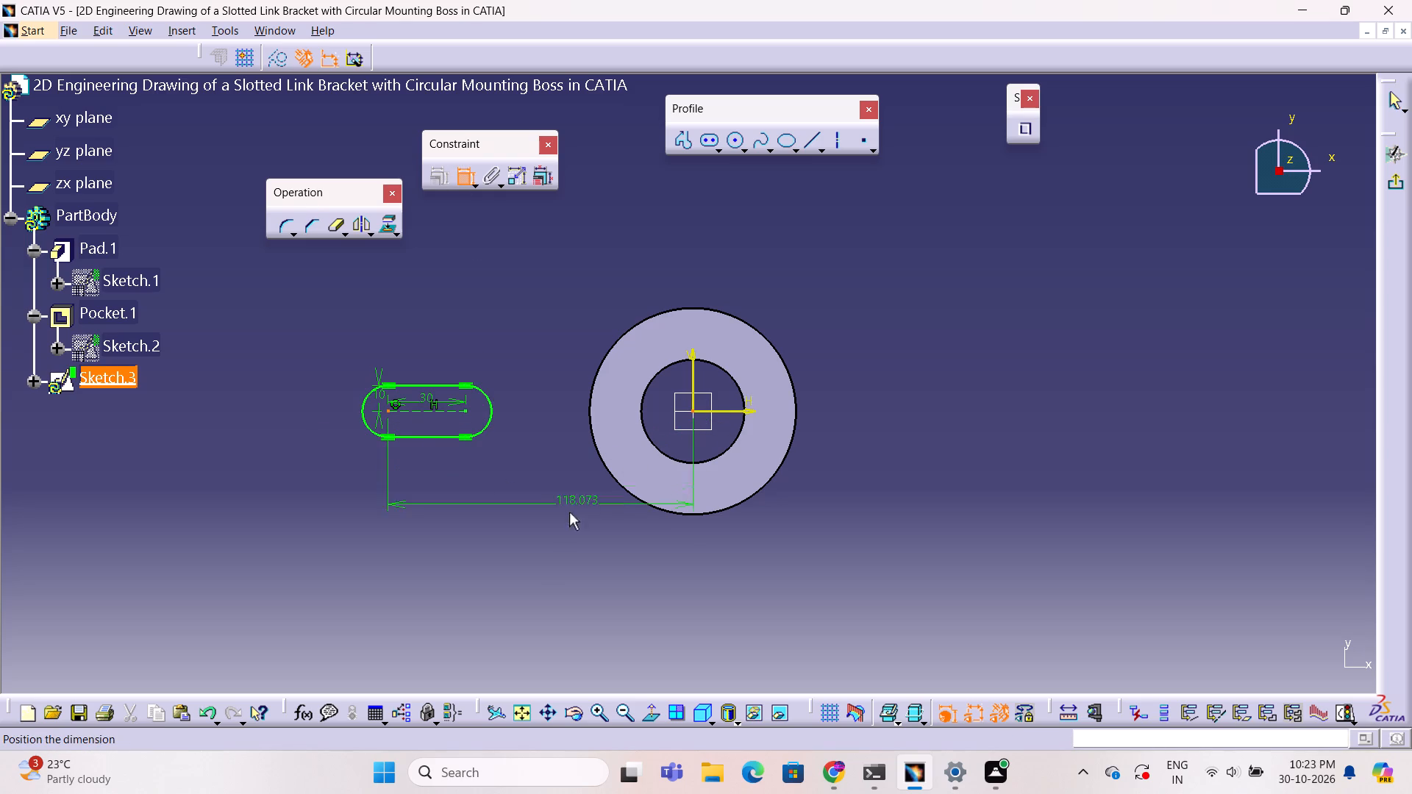
pyautogui.click(541, 566)
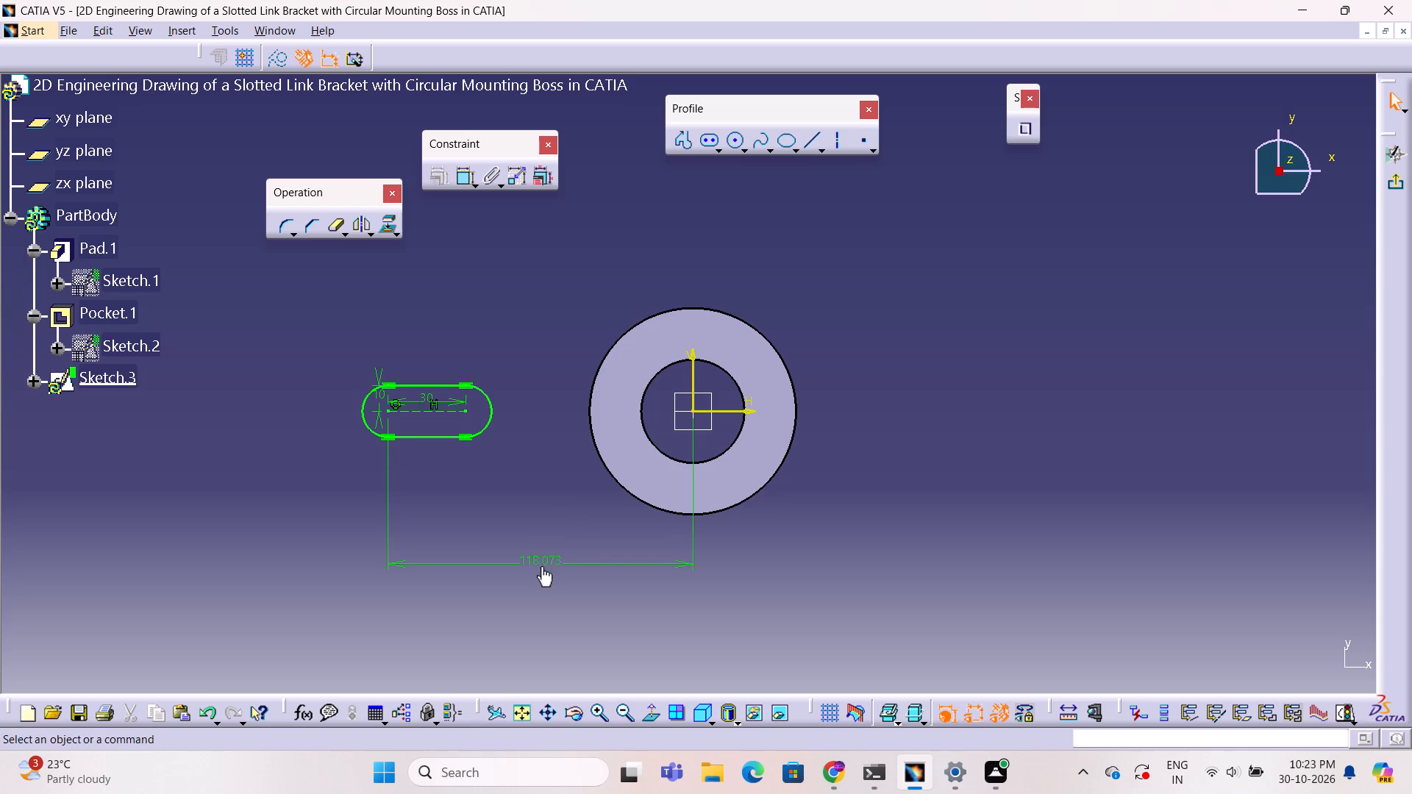
pyautogui.doubleClick(546, 559)
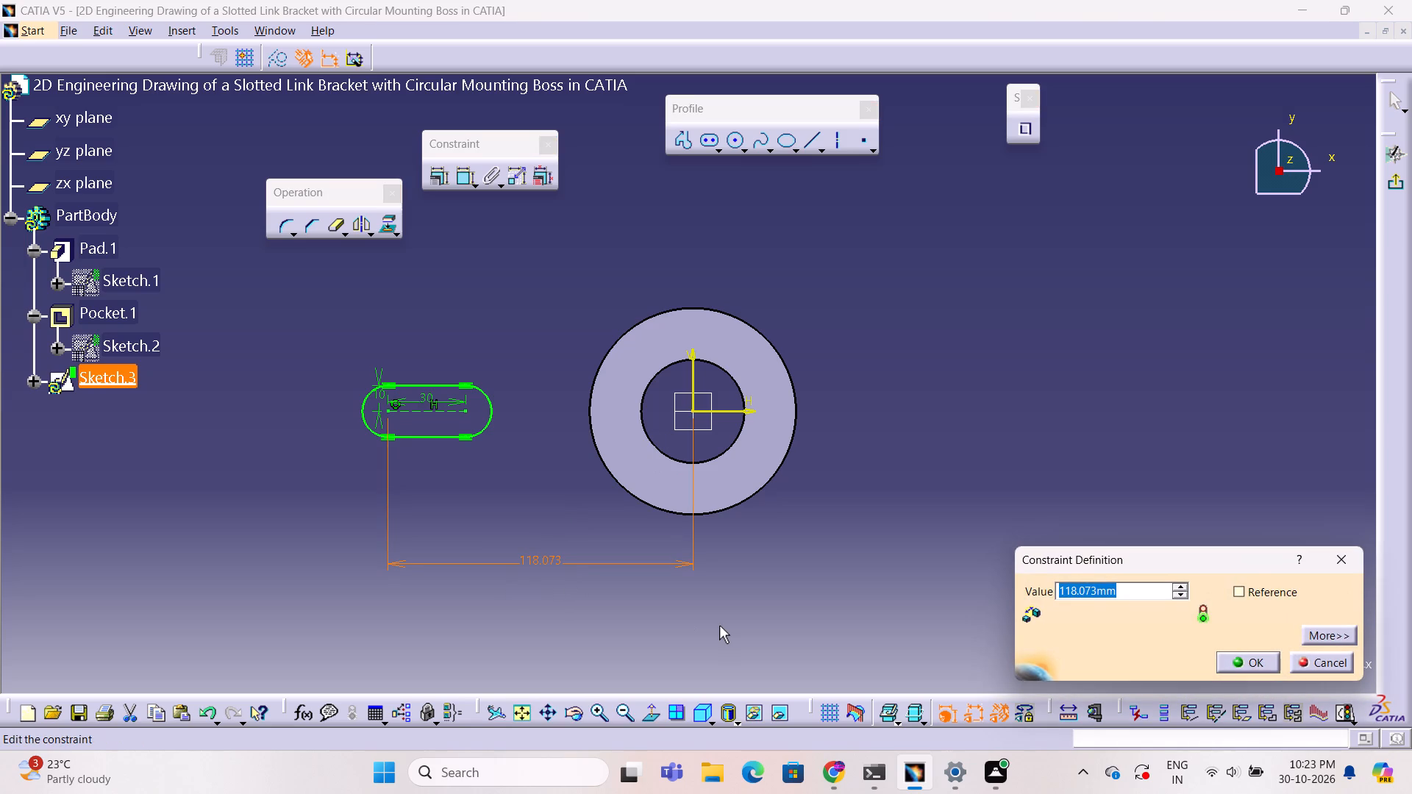
pyautogui.press('1')
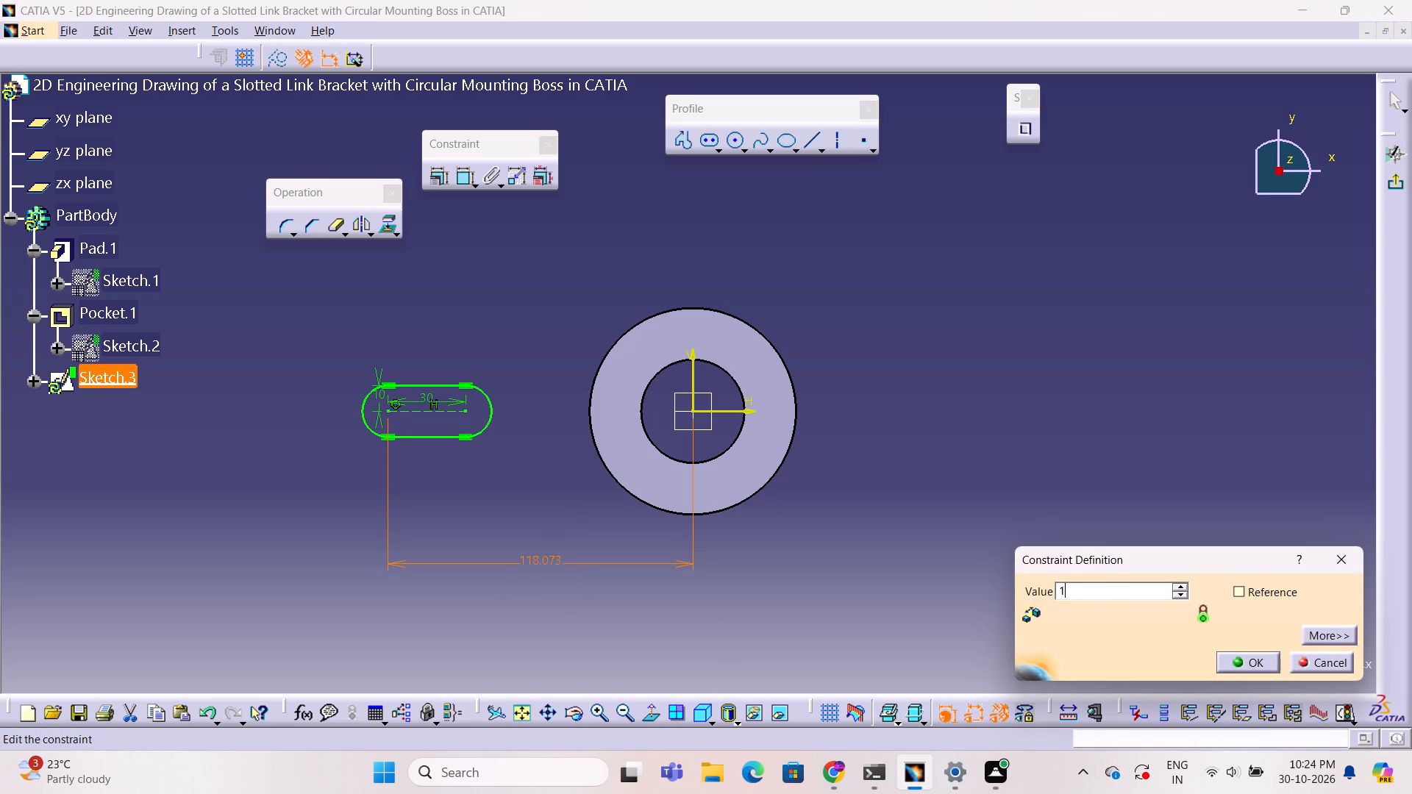
pyautogui.write('00')
pyautogui.click(1255, 666)
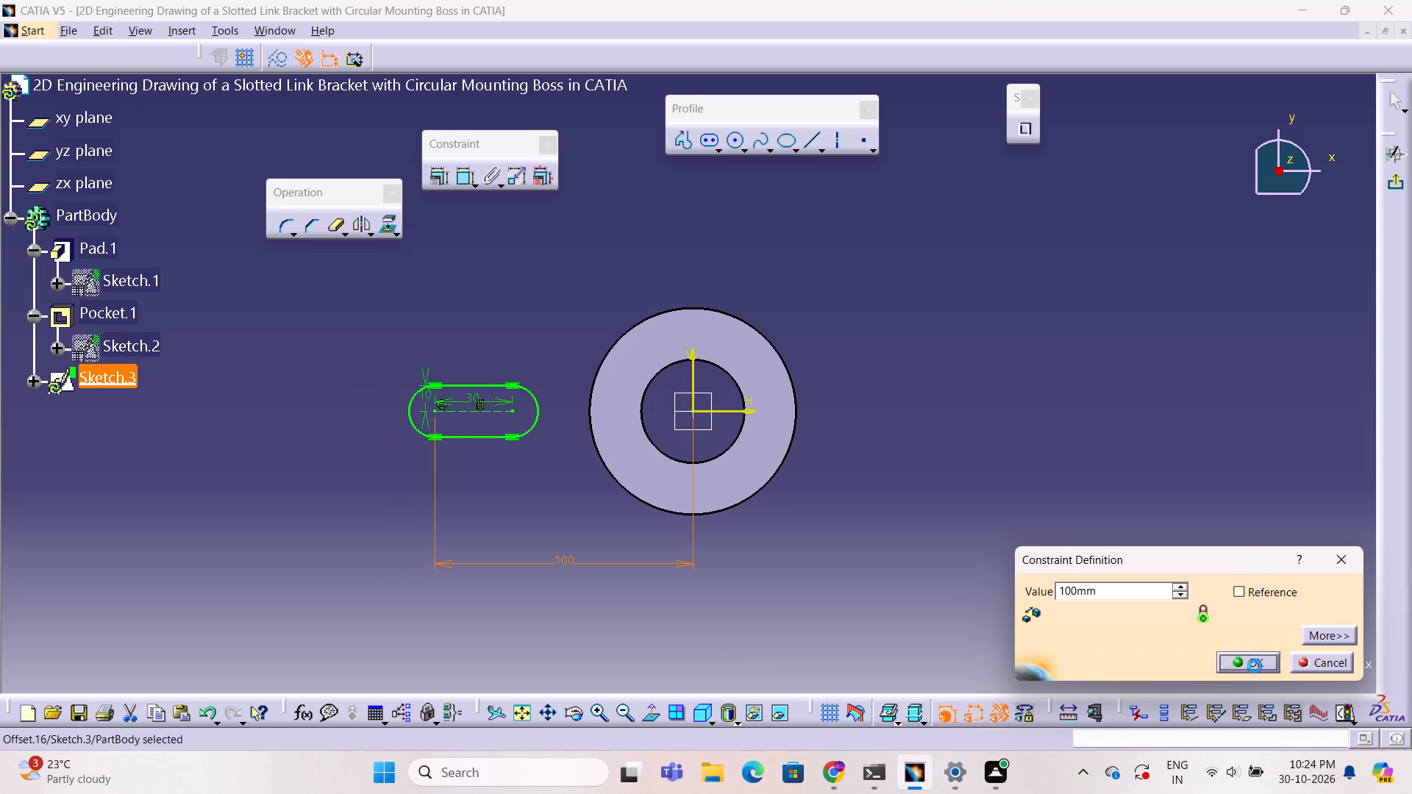
pyautogui.click(852, 630)
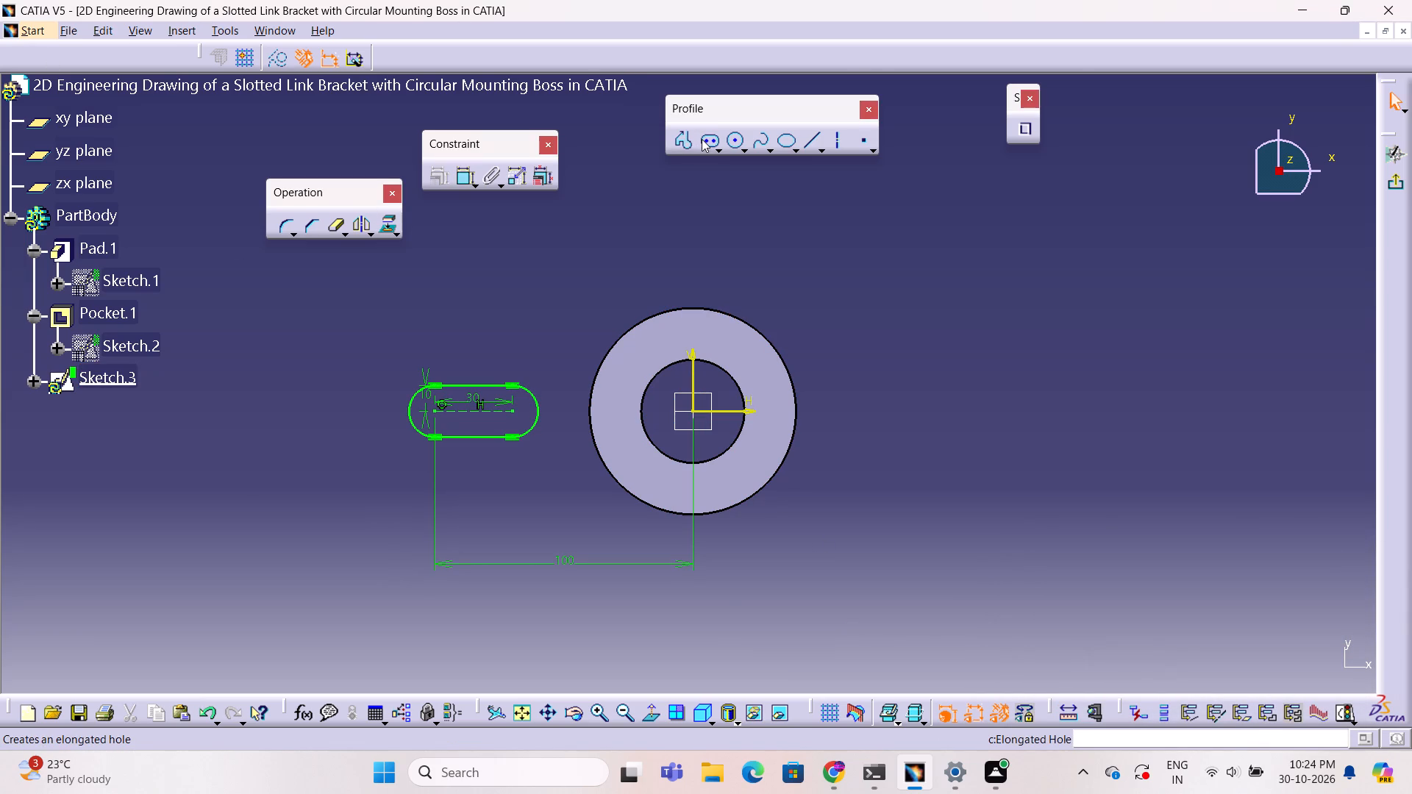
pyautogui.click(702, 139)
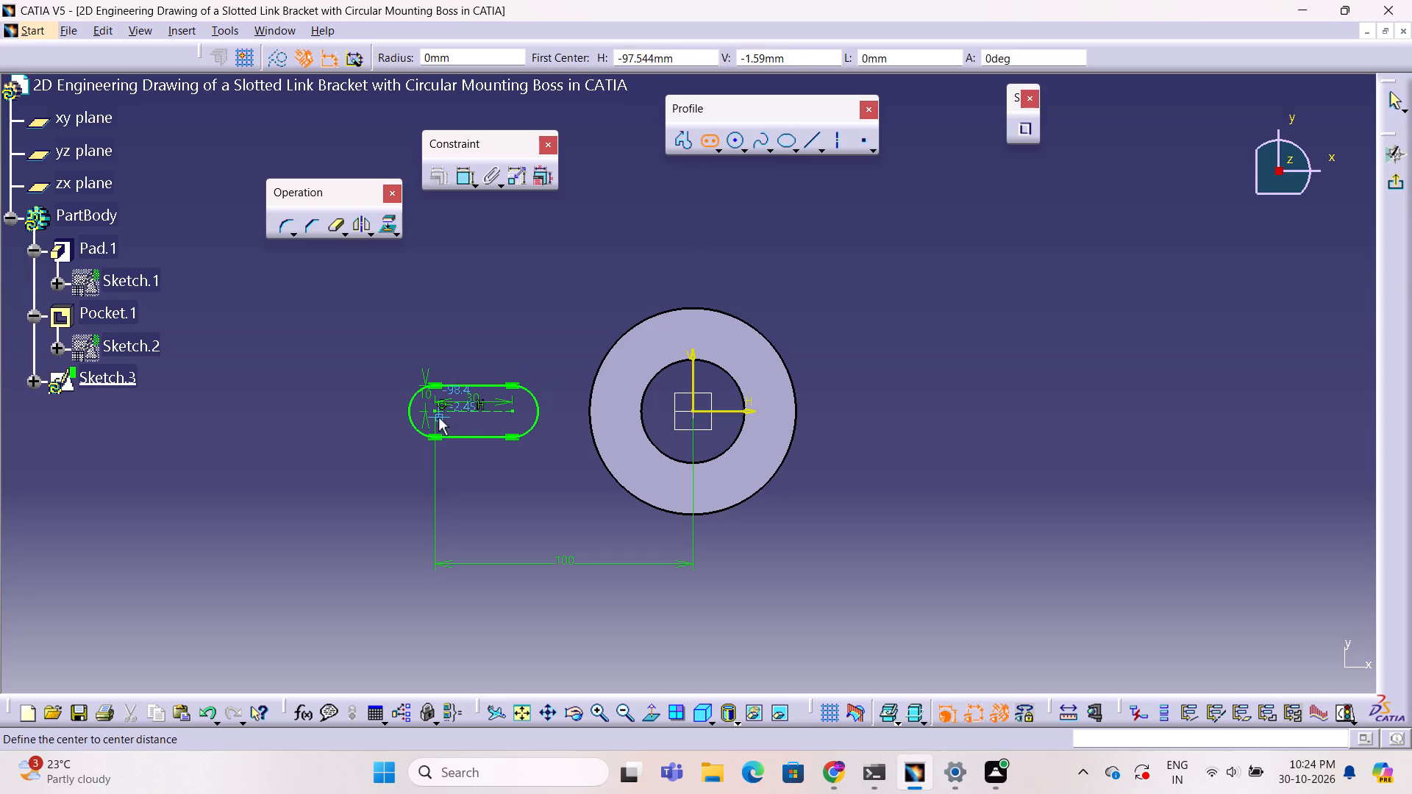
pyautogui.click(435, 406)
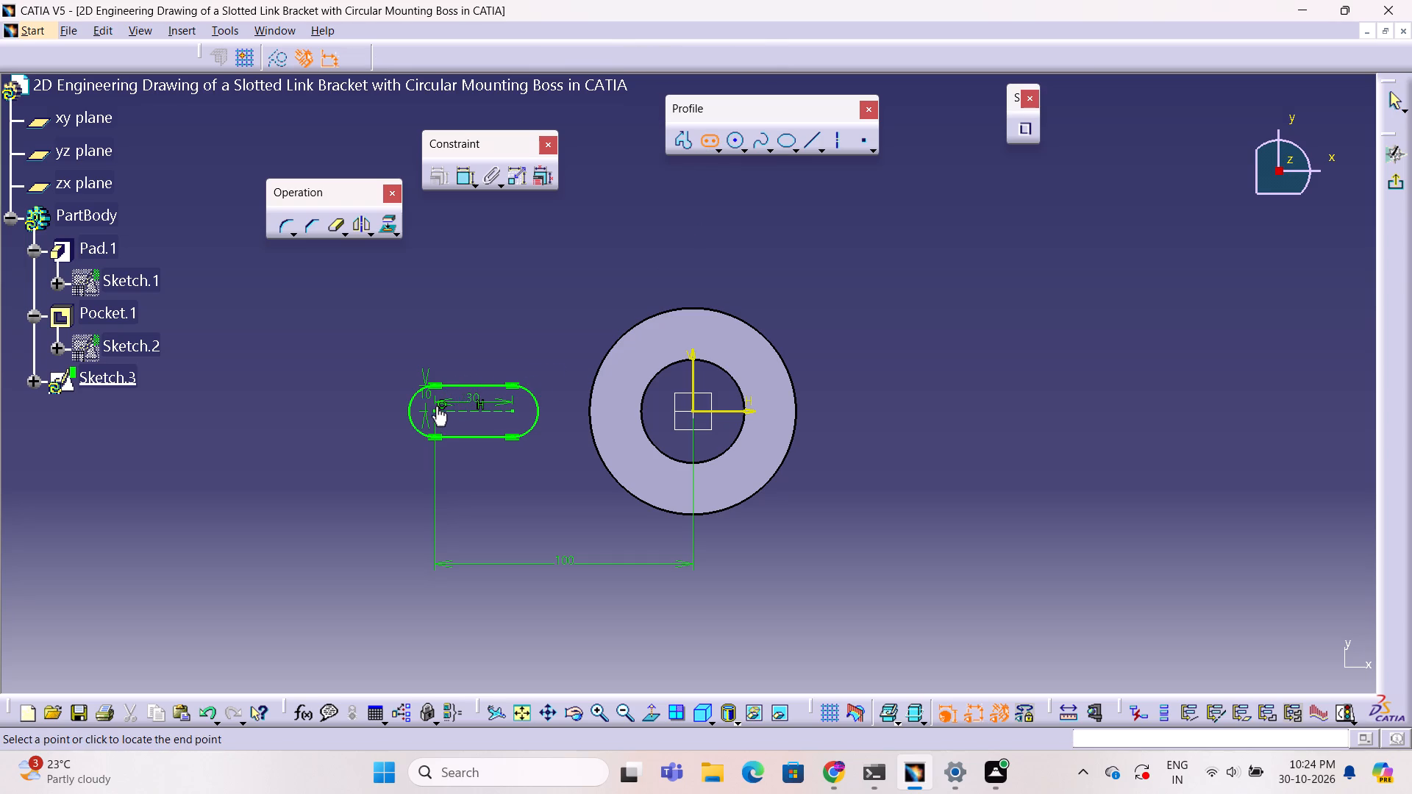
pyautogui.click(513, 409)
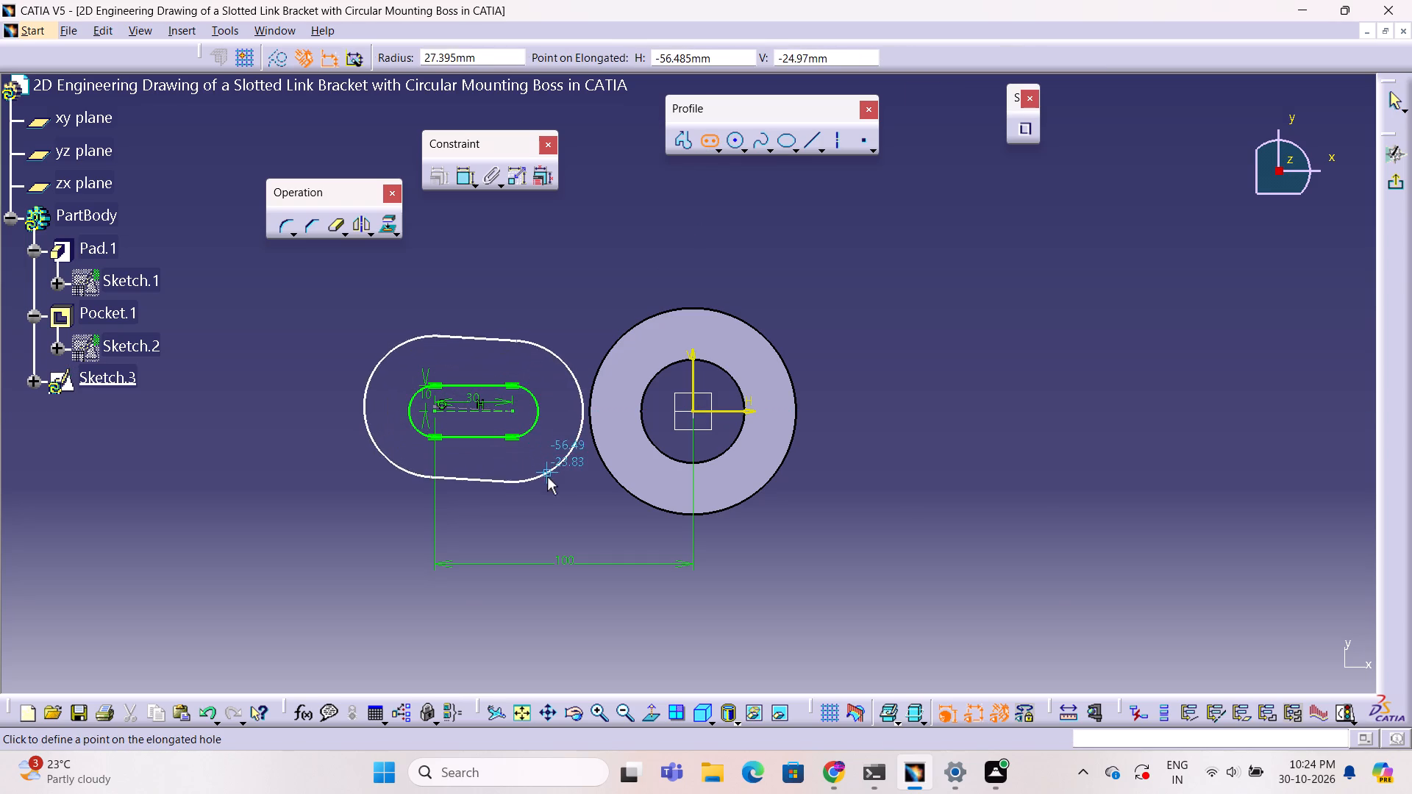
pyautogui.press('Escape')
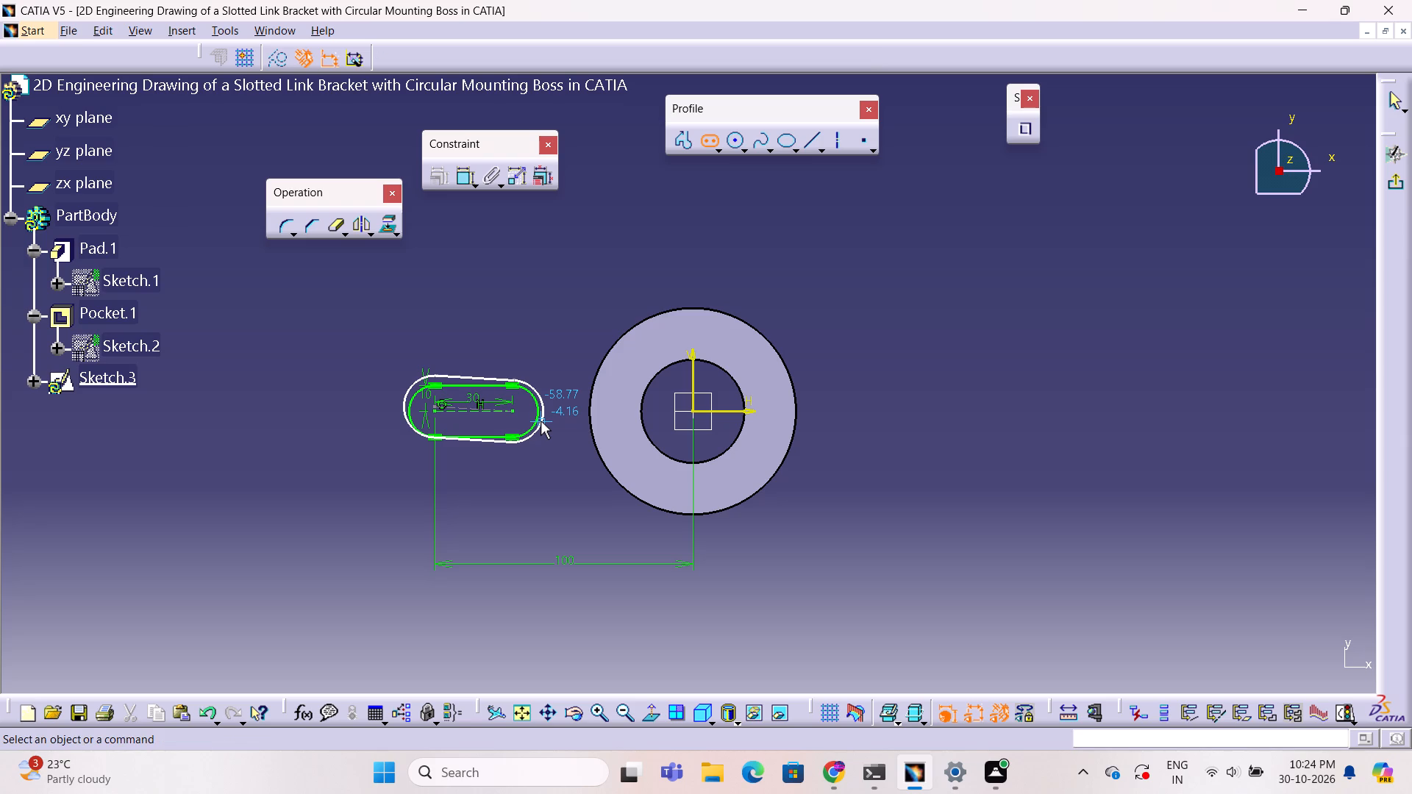
# Sketch a second elongated hole around the first, using the same two arc centres, with a radius of about 19.9 mm.
pyautogui.click(710, 146)
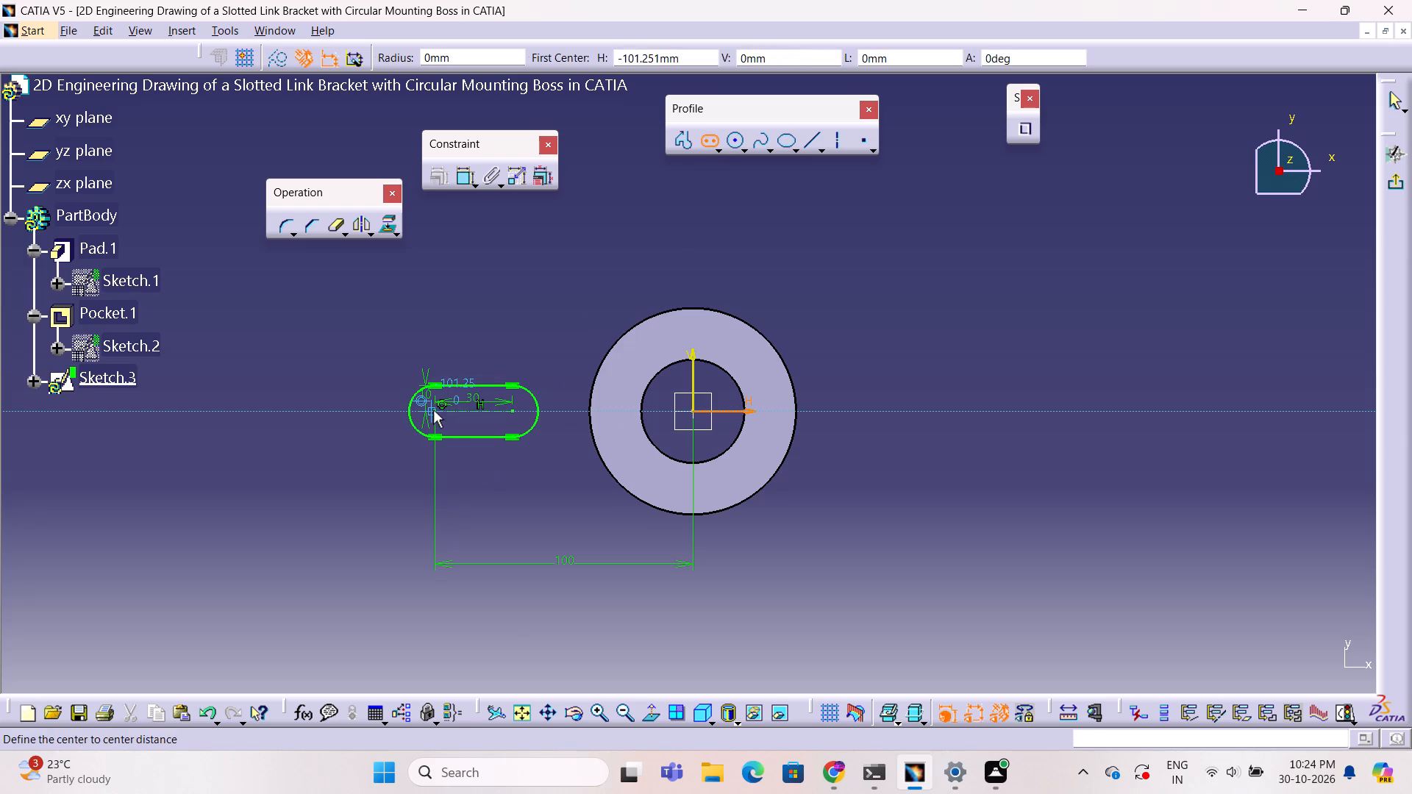
pyautogui.click(437, 411)
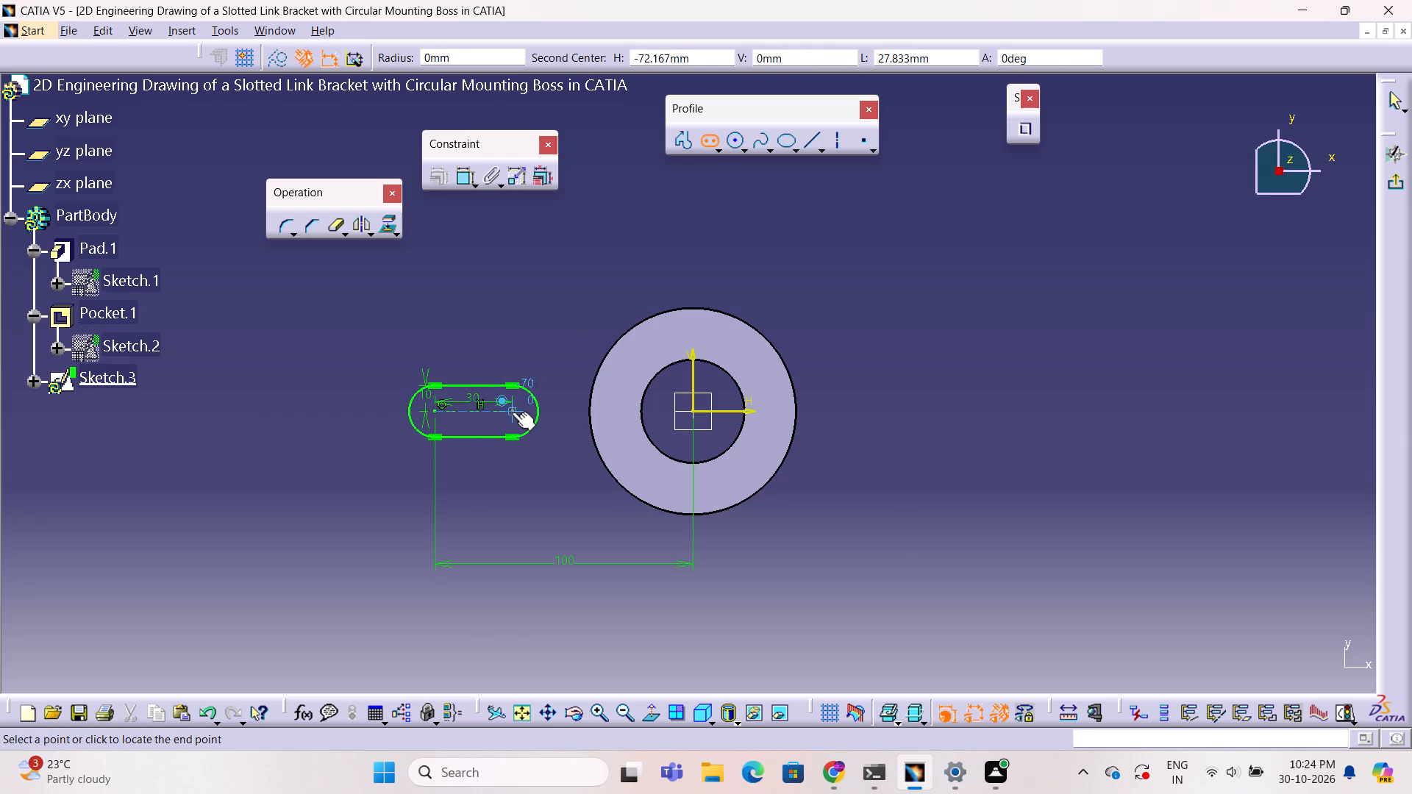
pyautogui.click(512, 412)
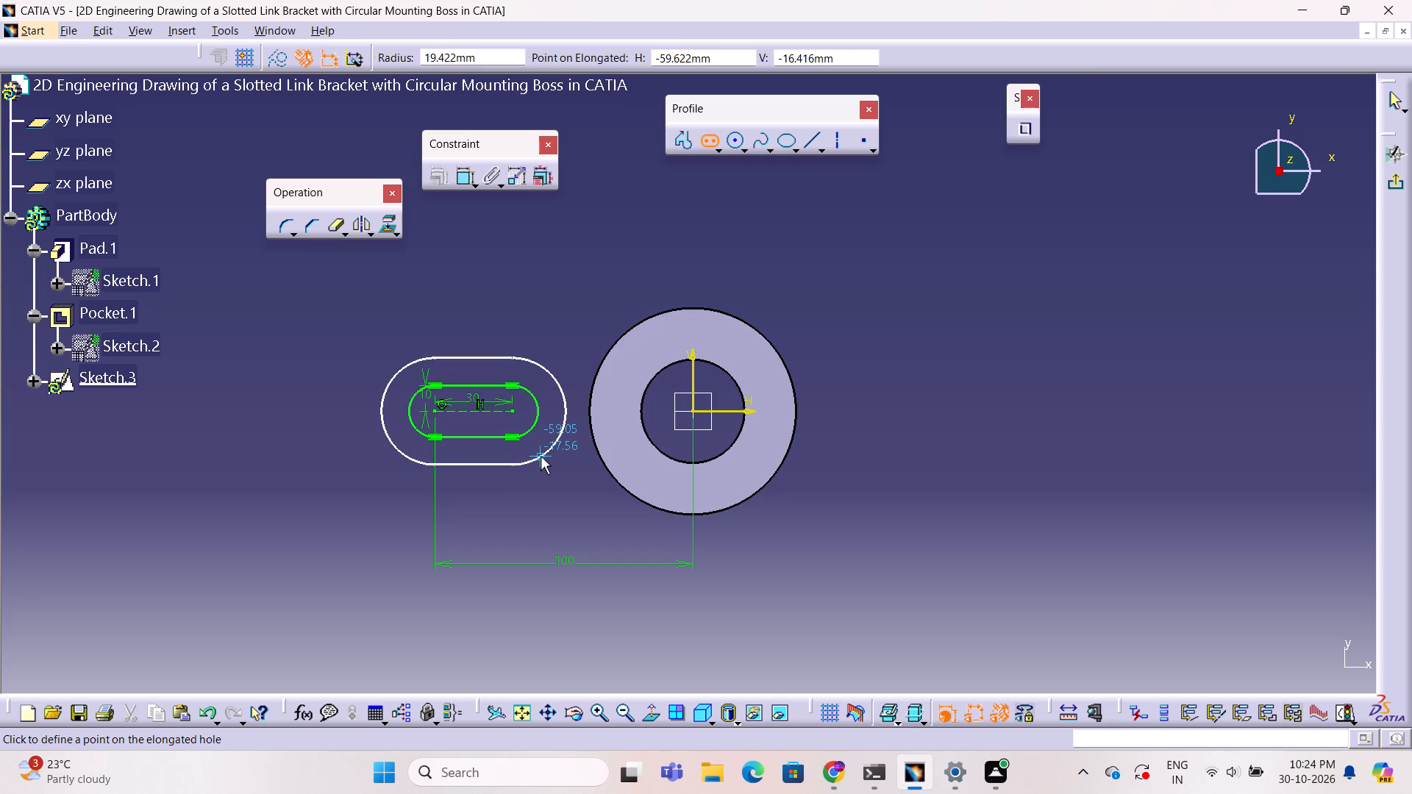
pyautogui.click(541, 454)
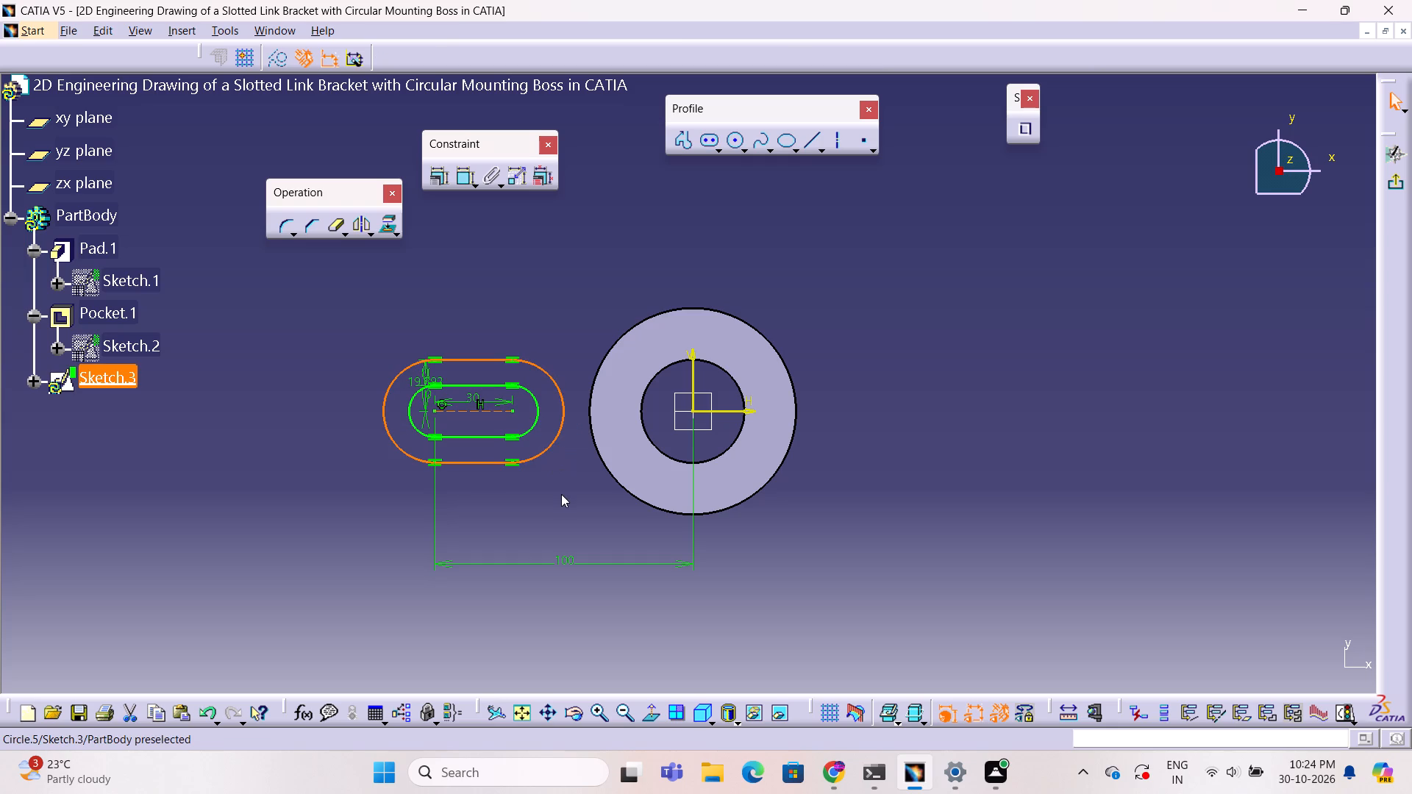
pyautogui.press('Escape')
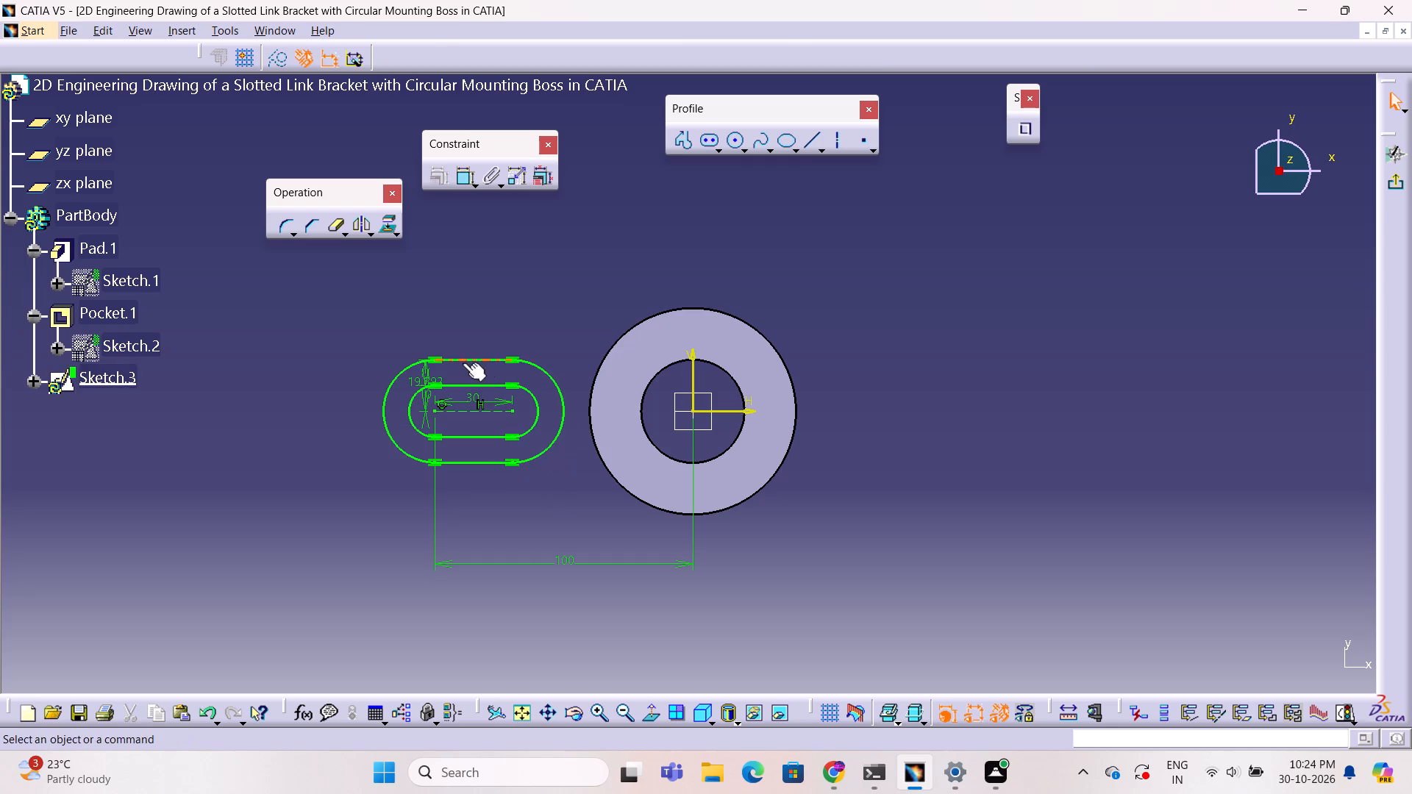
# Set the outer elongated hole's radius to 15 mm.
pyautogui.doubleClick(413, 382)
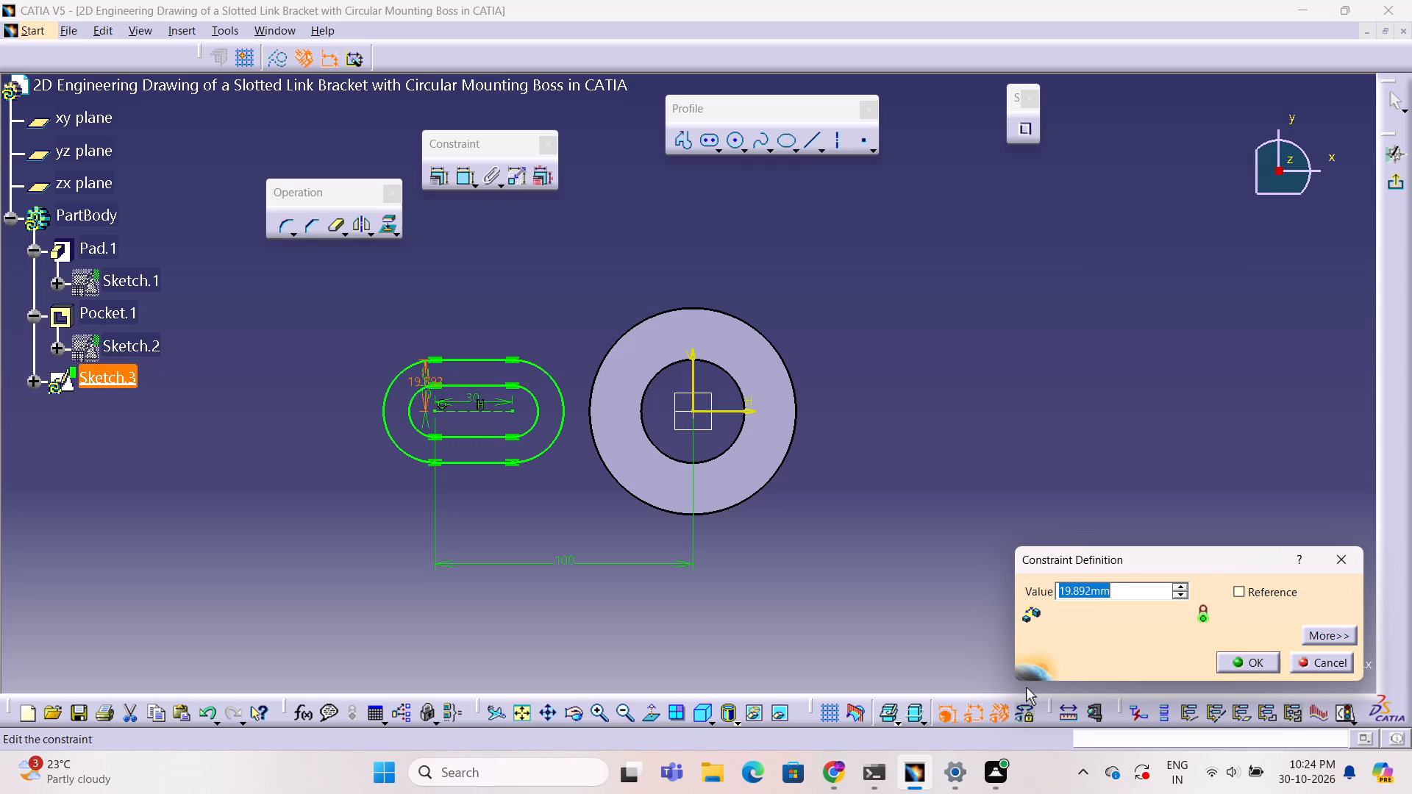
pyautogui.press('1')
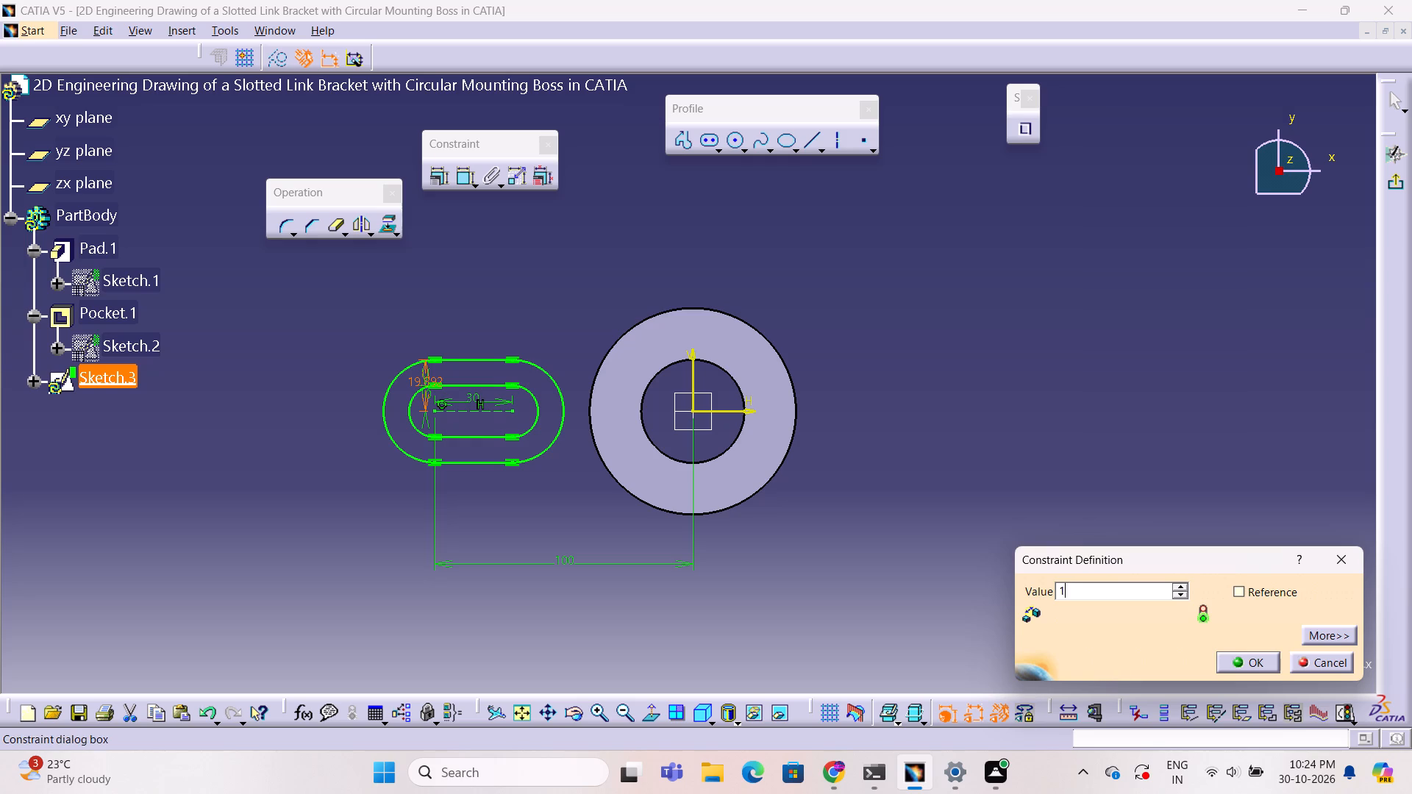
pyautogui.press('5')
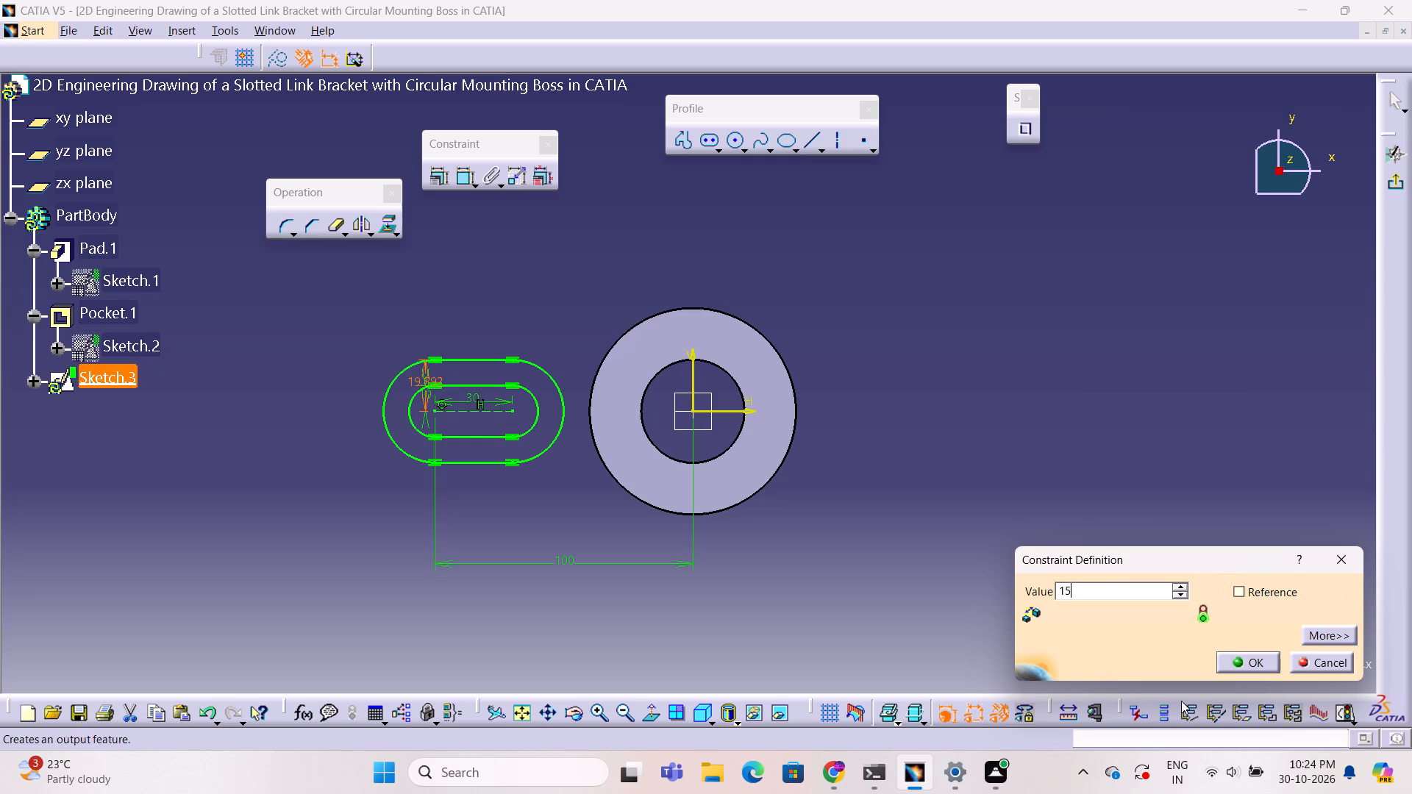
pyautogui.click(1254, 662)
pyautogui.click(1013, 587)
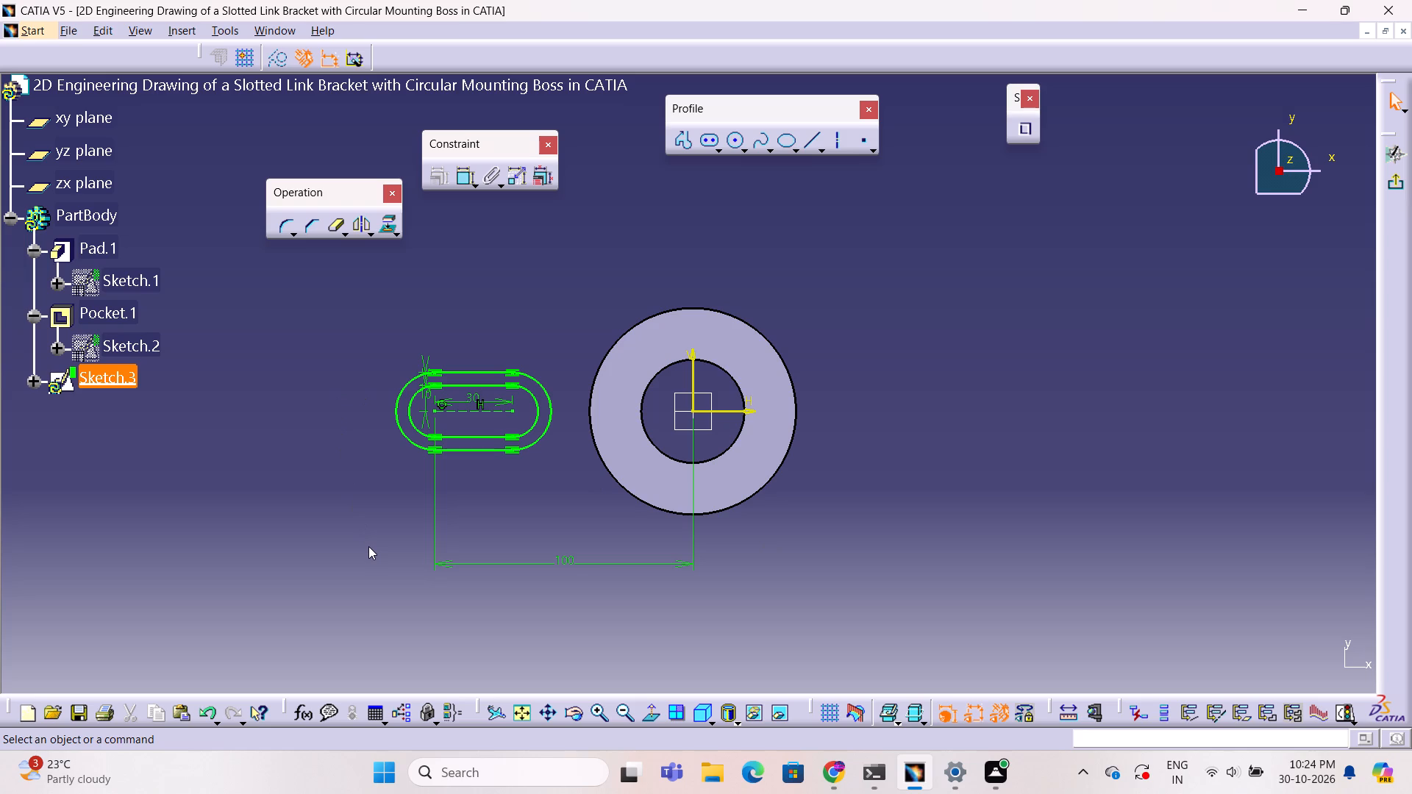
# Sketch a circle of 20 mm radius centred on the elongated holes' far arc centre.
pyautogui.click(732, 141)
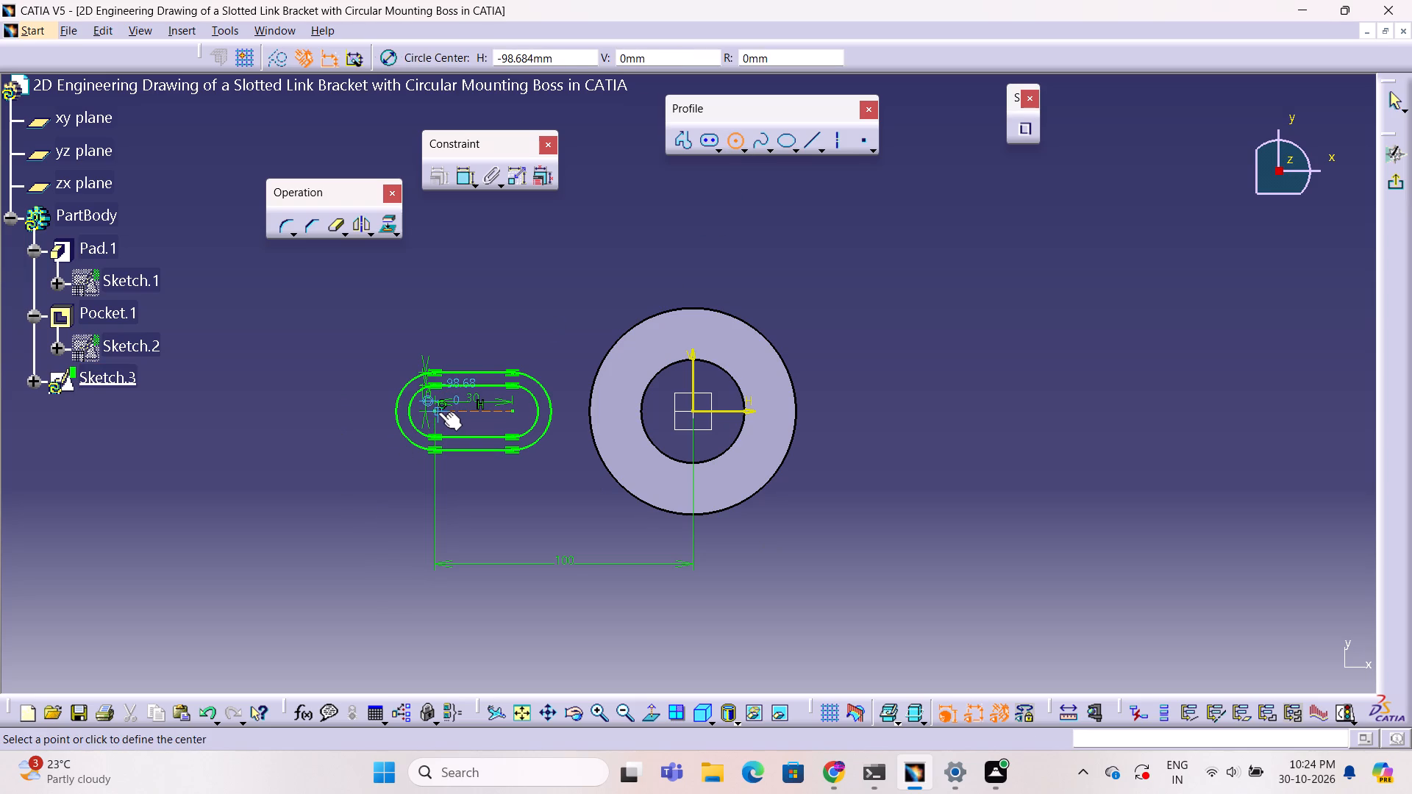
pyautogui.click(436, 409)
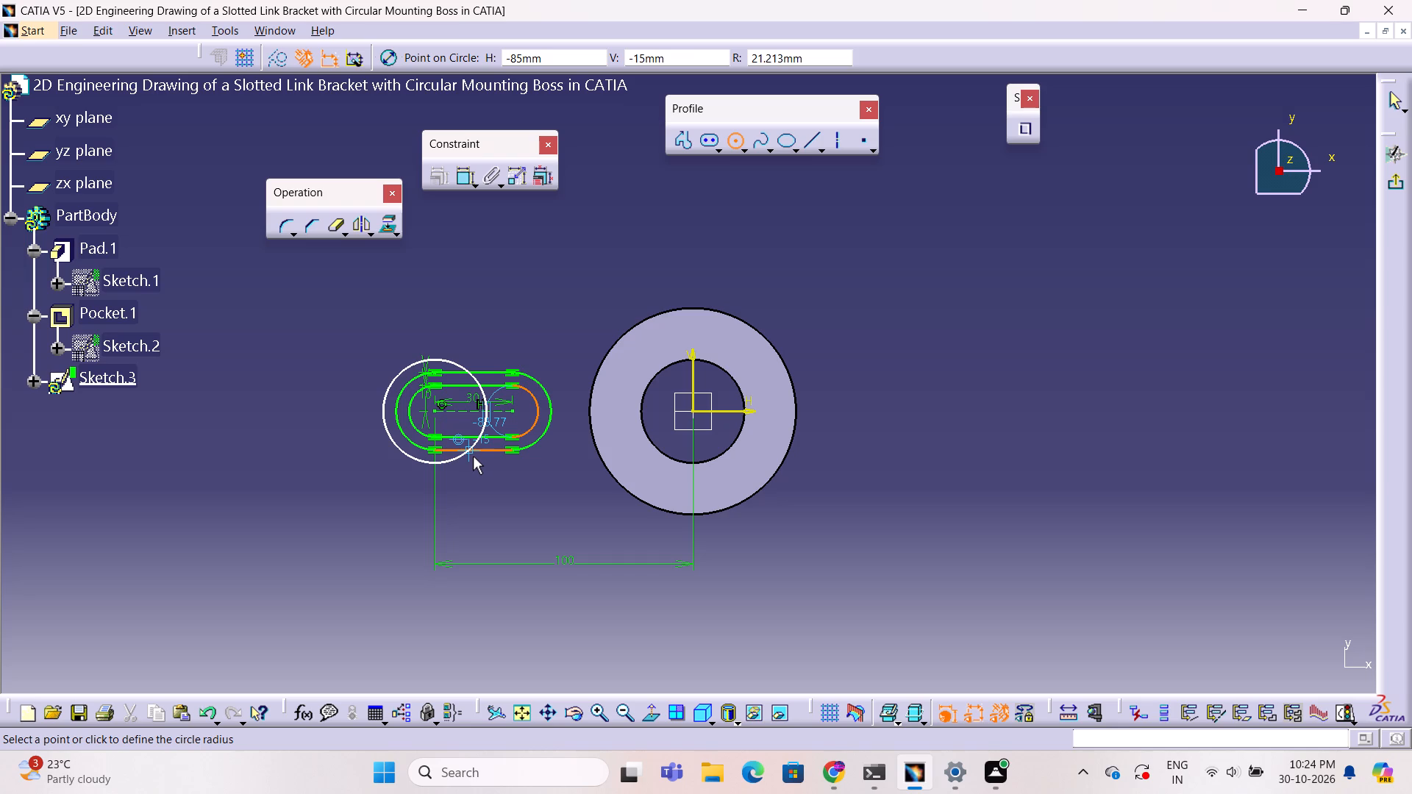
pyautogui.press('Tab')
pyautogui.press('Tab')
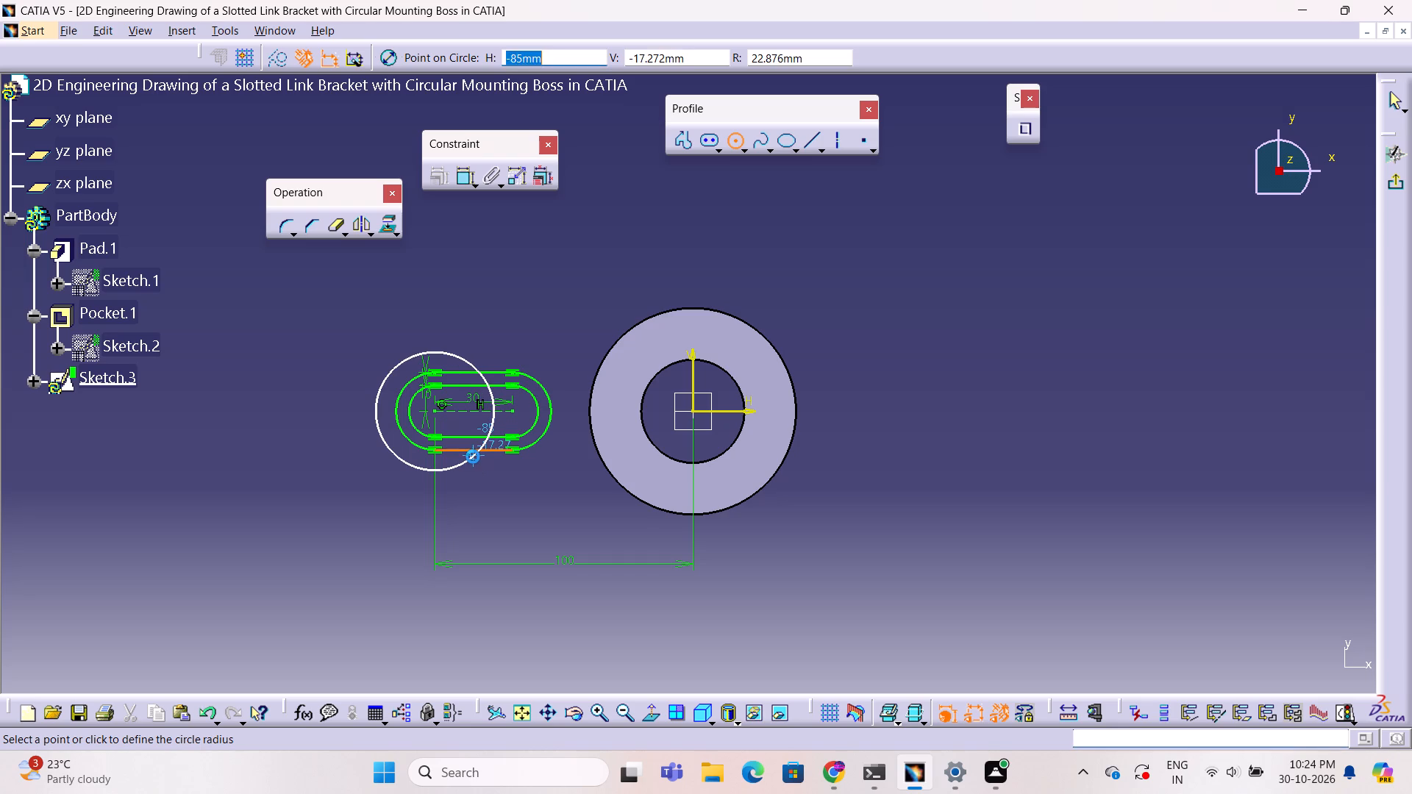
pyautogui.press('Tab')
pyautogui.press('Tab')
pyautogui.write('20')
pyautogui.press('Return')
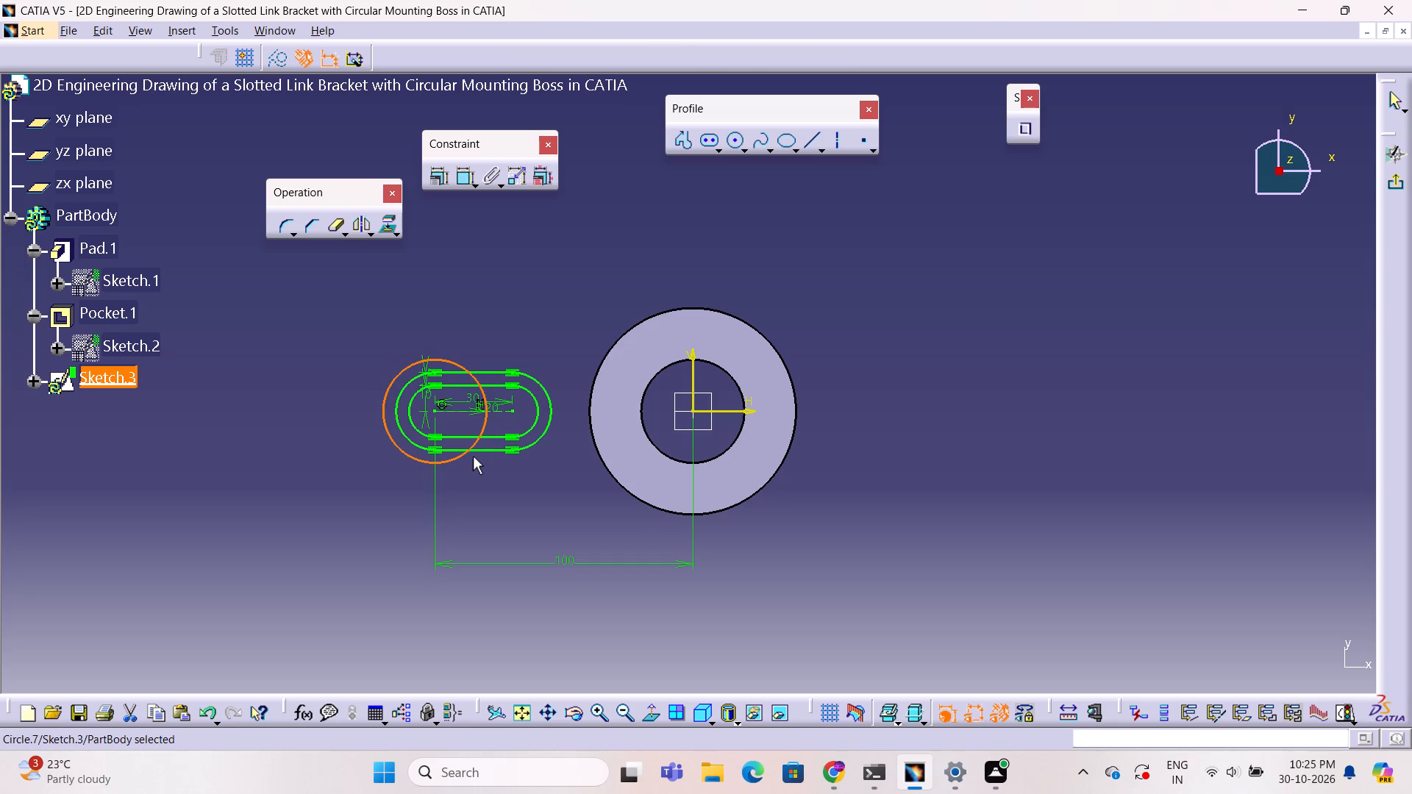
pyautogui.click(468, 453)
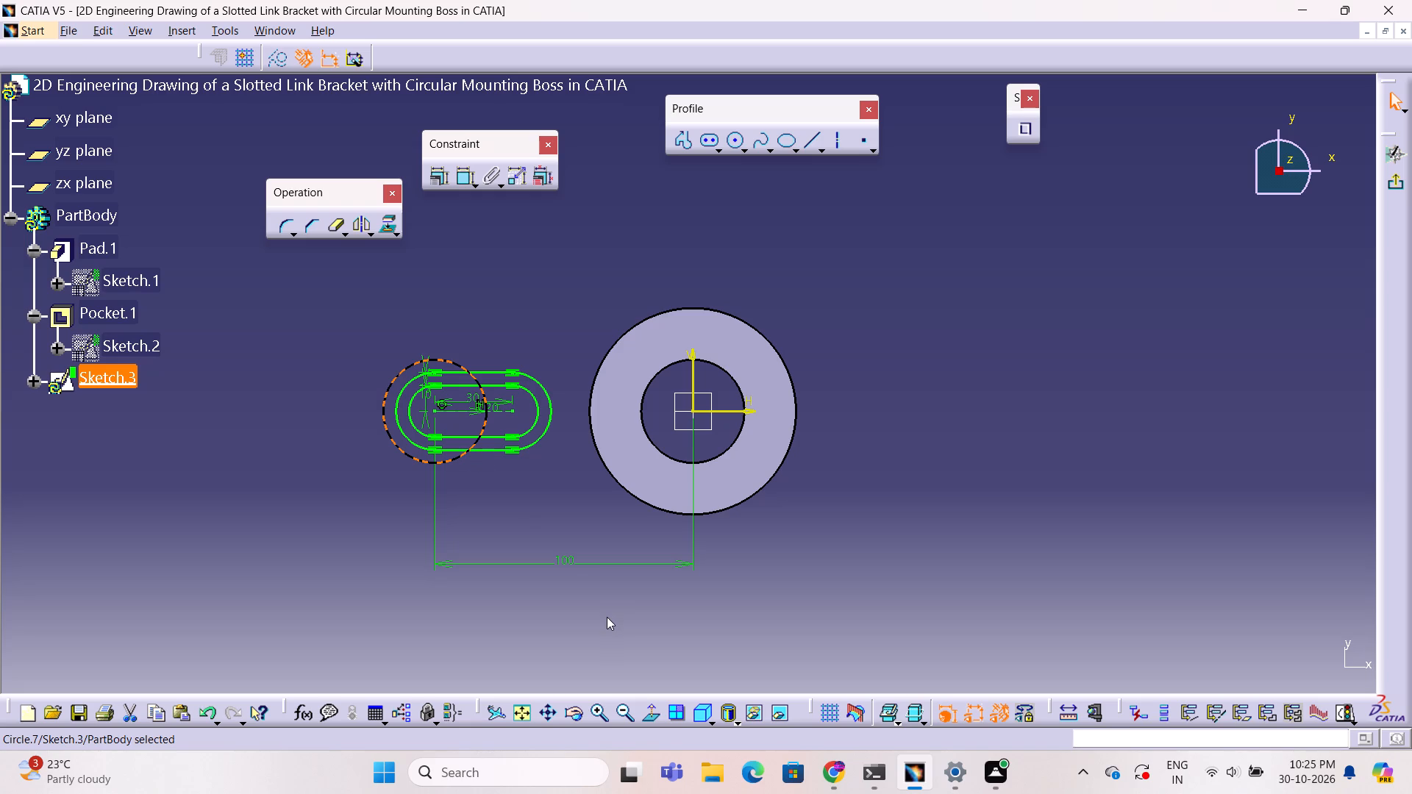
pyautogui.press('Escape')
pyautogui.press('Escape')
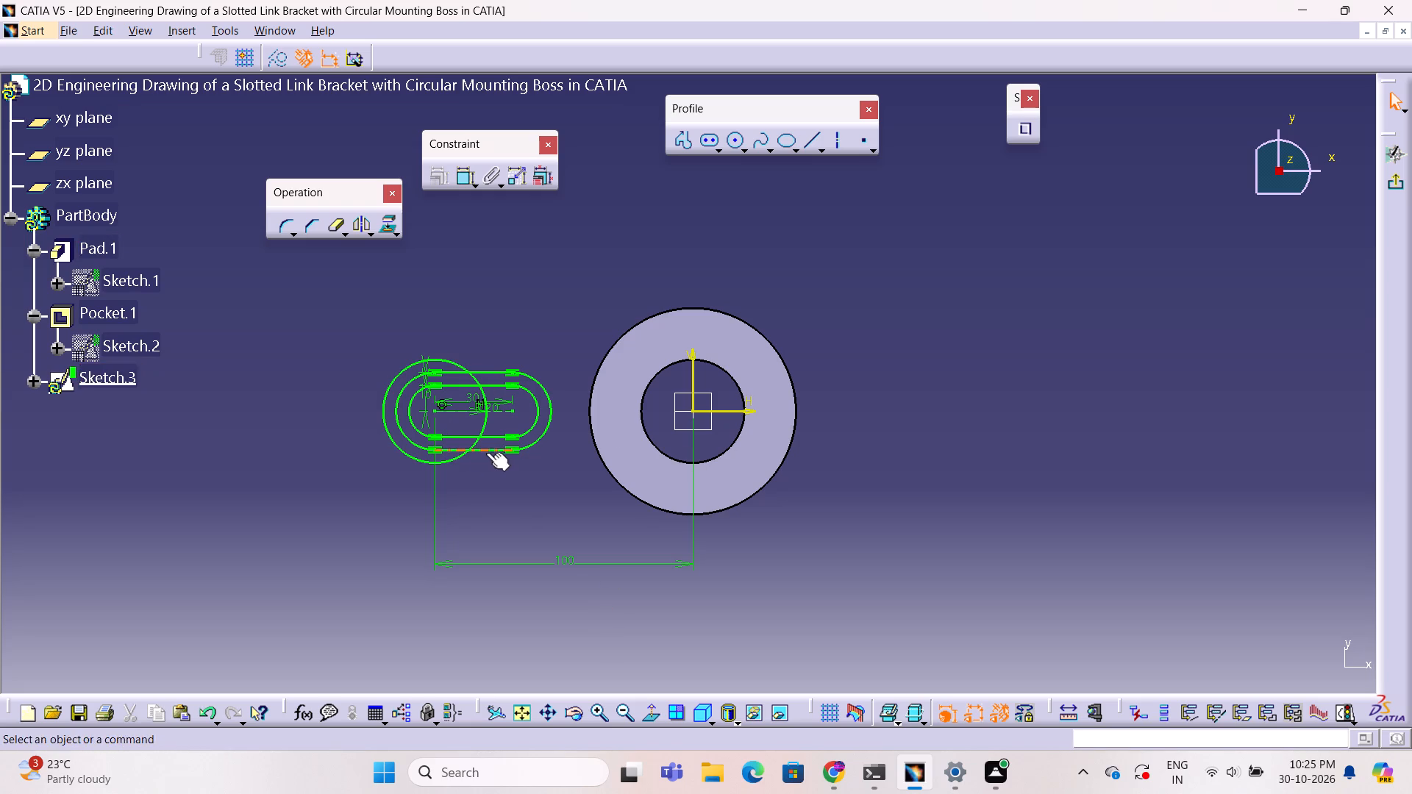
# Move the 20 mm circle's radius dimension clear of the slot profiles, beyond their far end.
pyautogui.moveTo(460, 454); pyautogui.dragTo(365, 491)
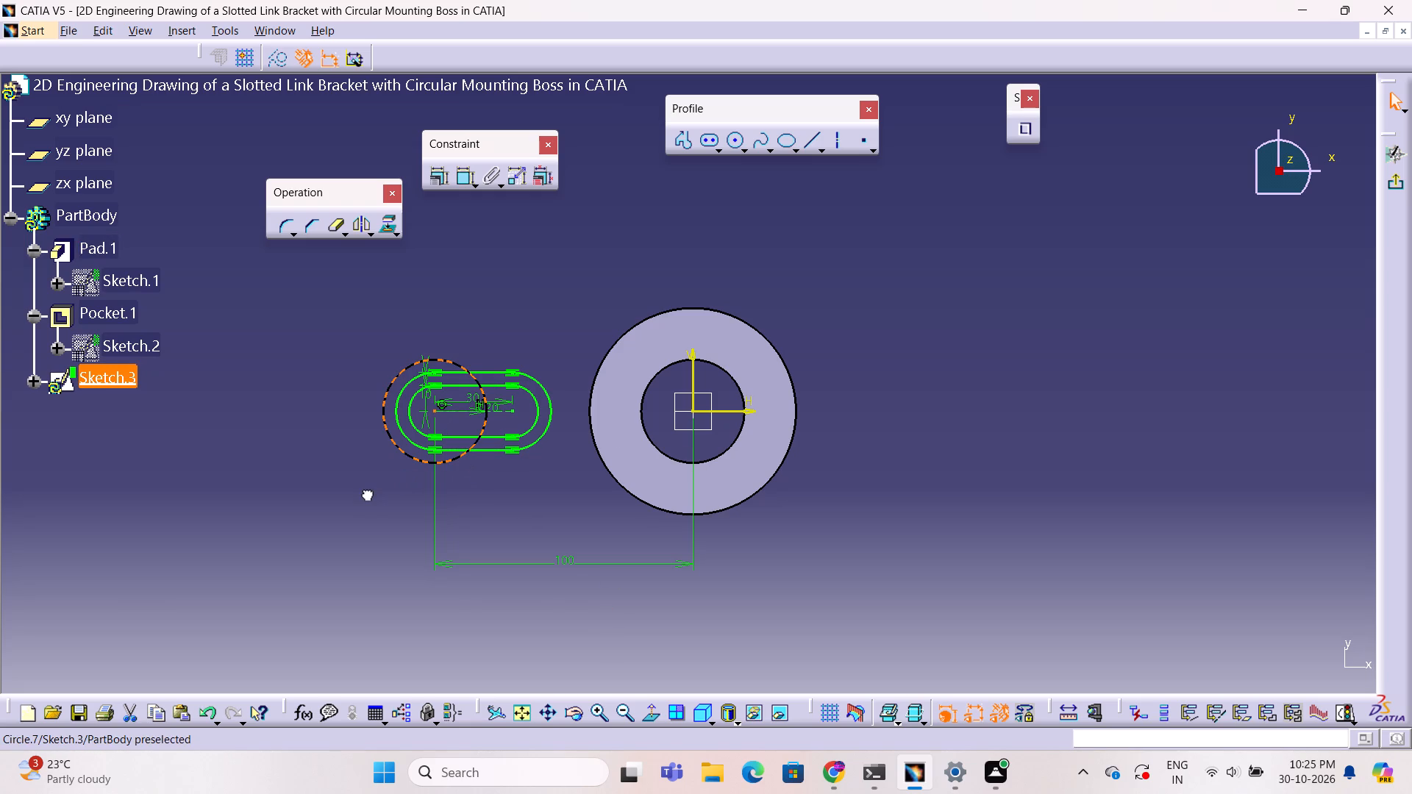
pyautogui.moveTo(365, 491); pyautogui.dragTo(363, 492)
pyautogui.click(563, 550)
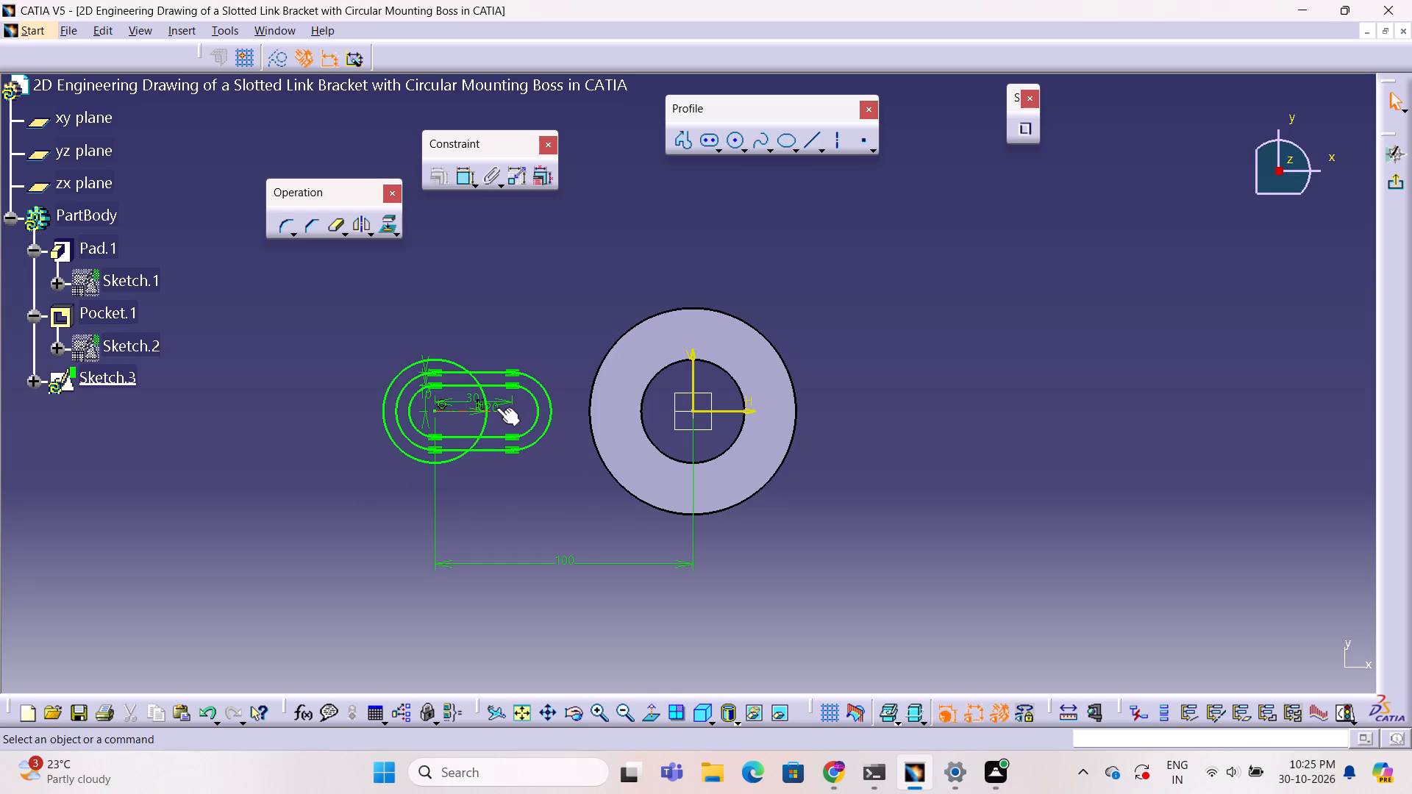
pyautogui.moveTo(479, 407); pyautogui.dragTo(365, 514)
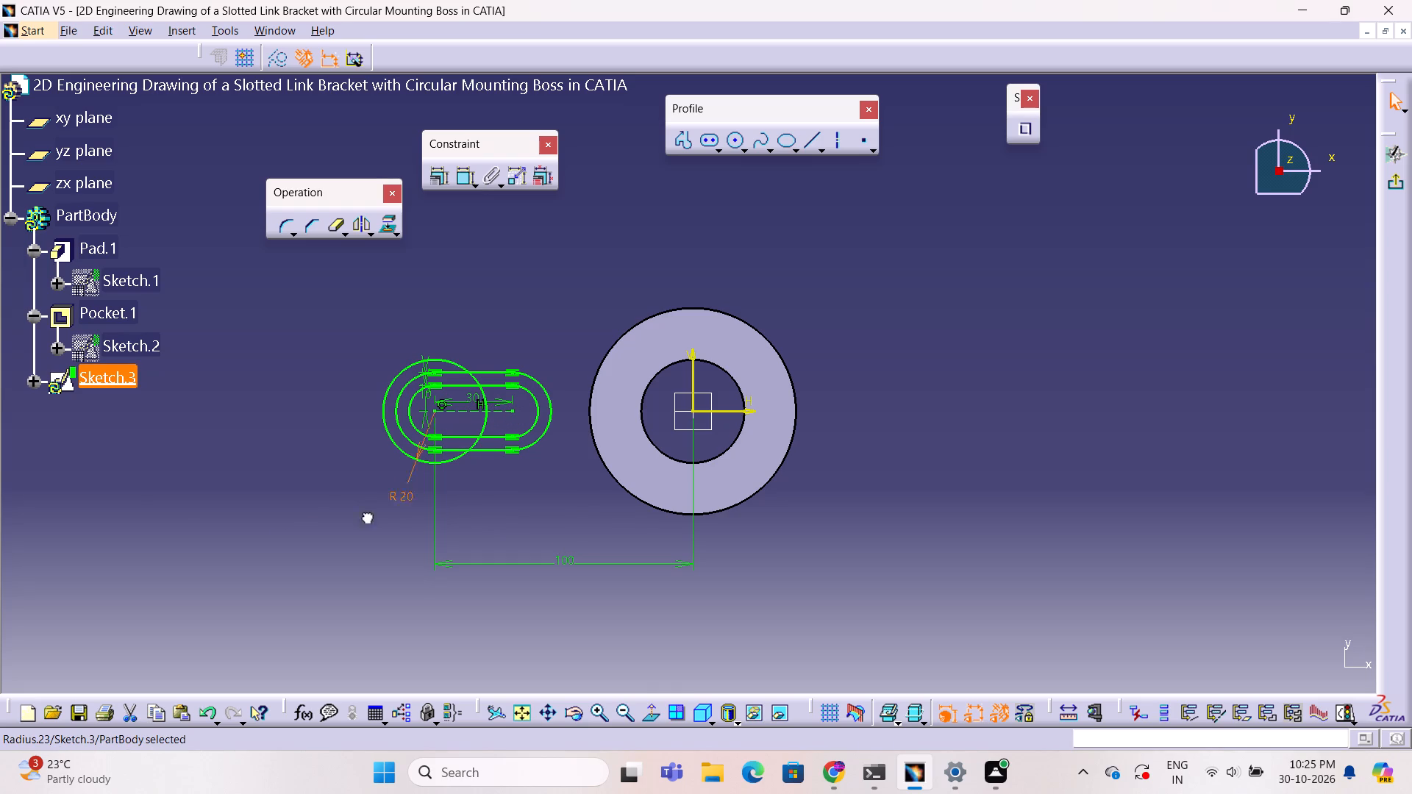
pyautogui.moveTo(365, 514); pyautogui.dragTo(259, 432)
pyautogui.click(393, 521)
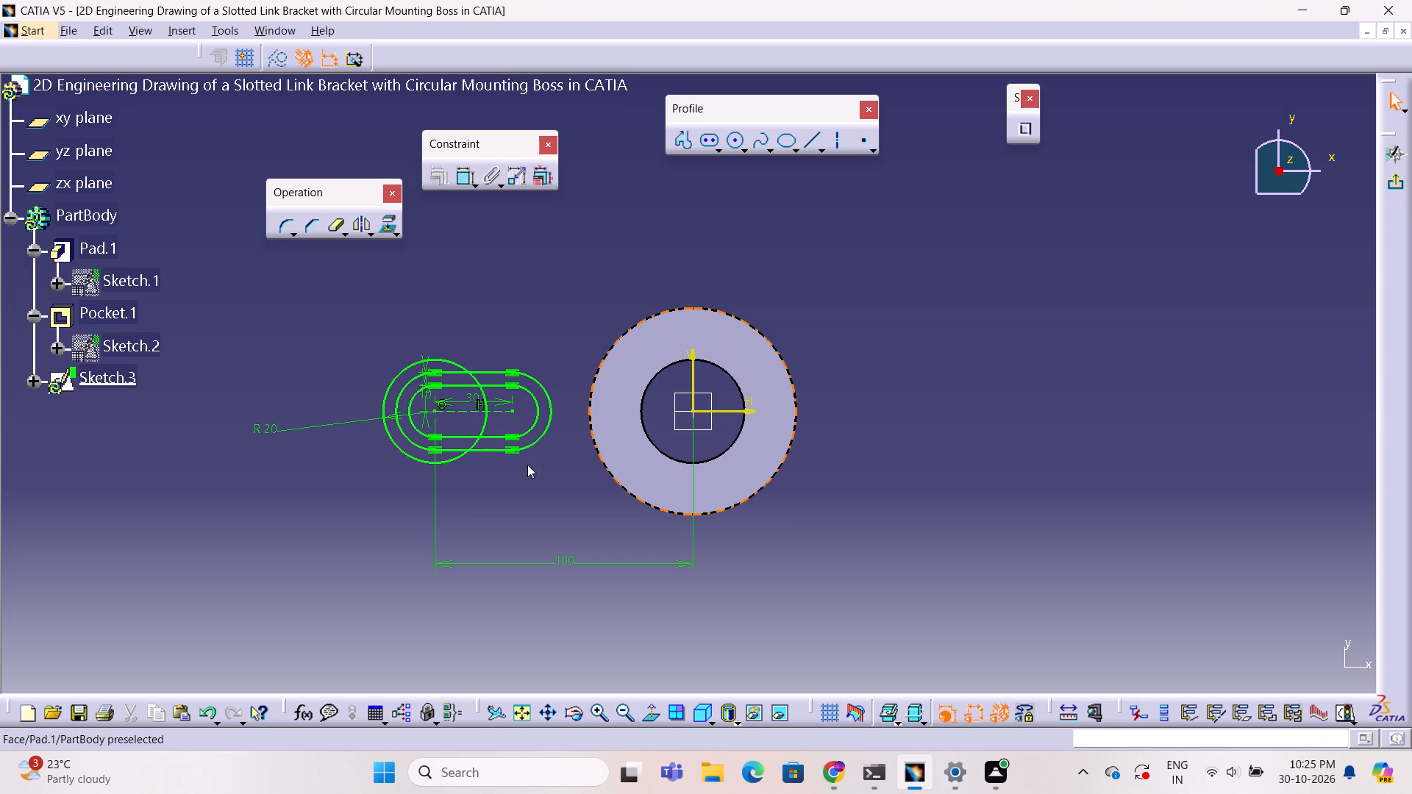
# Delete the two elongated holes and the circle, together with all their dimensions, from the current sketch.
pyautogui.click(536, 442)
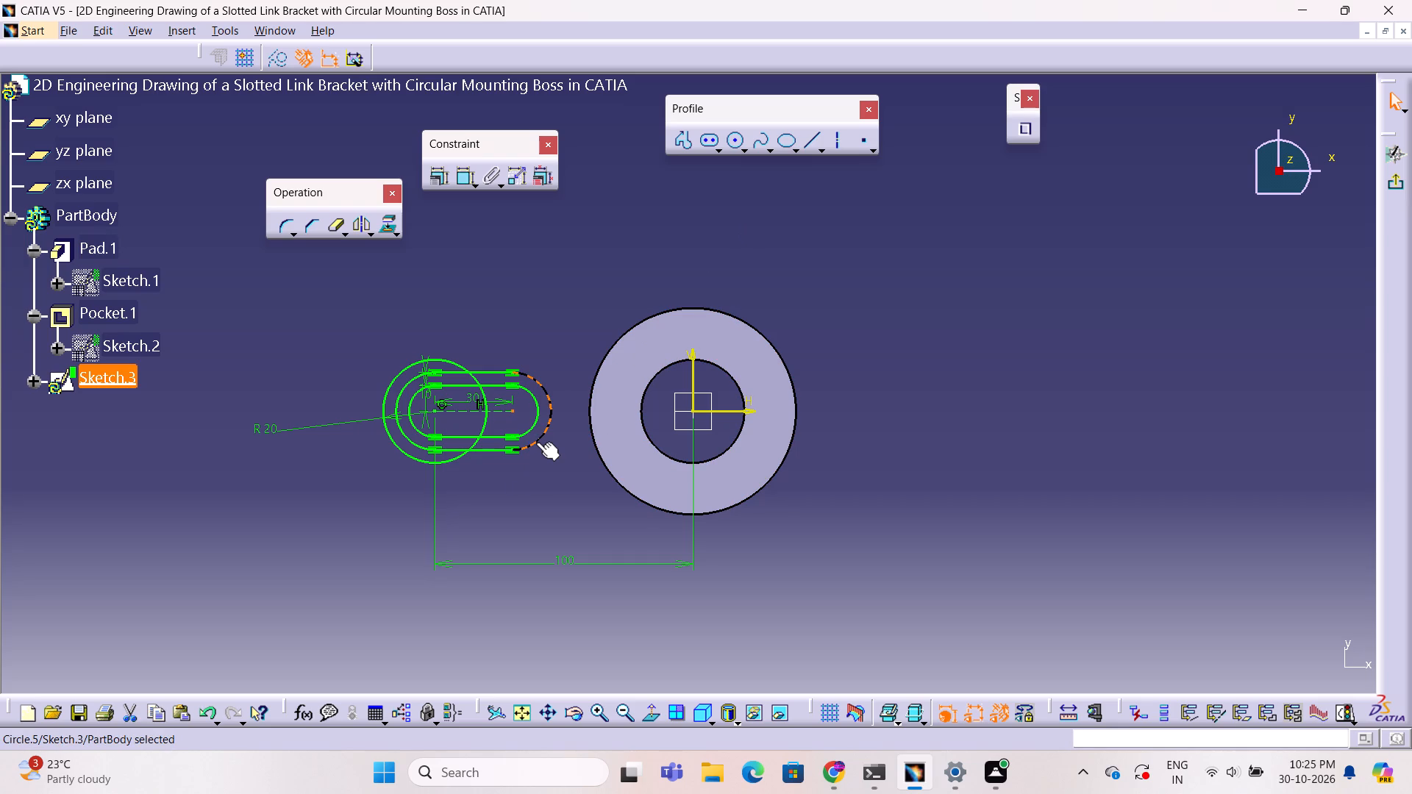
pyautogui.press('Escape')
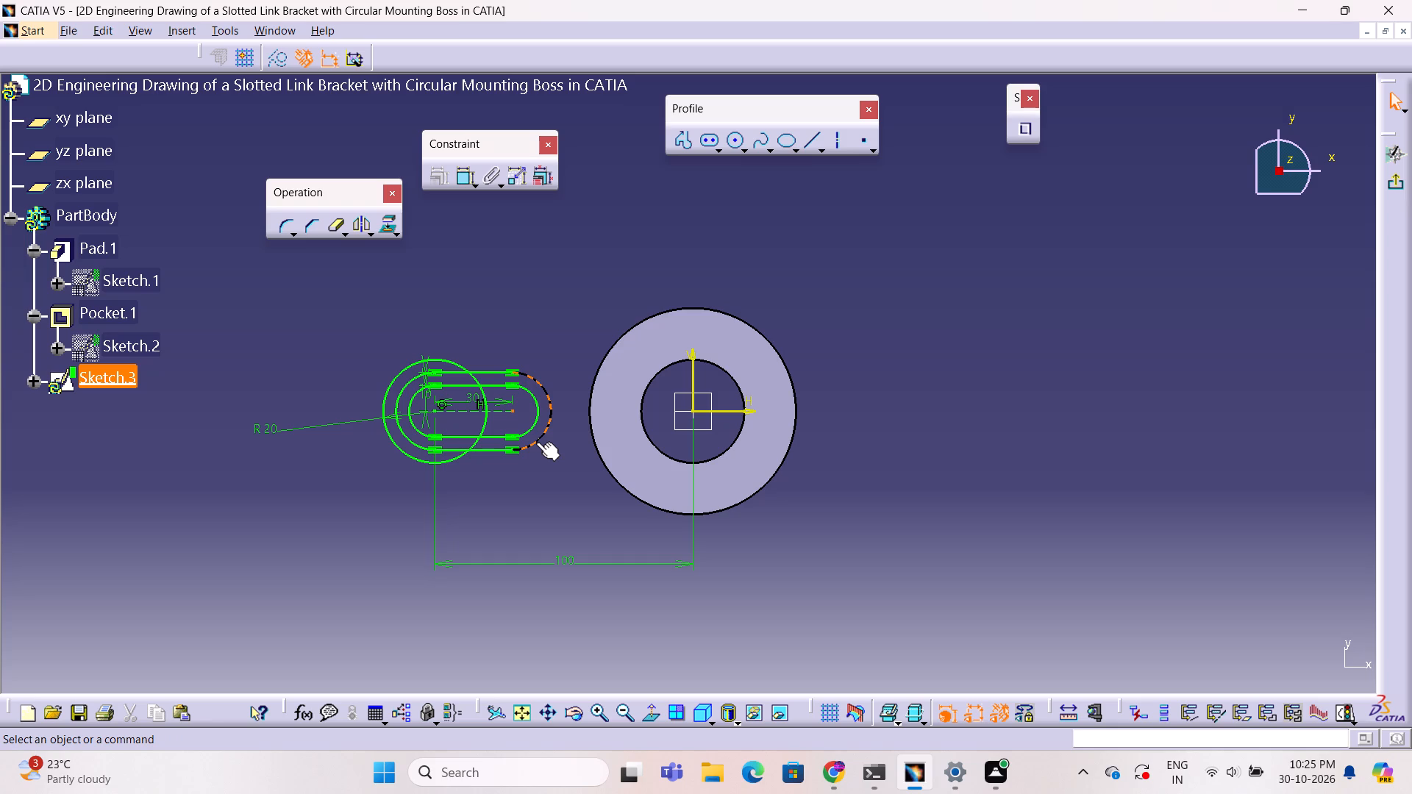
pyautogui.click(618, 477)
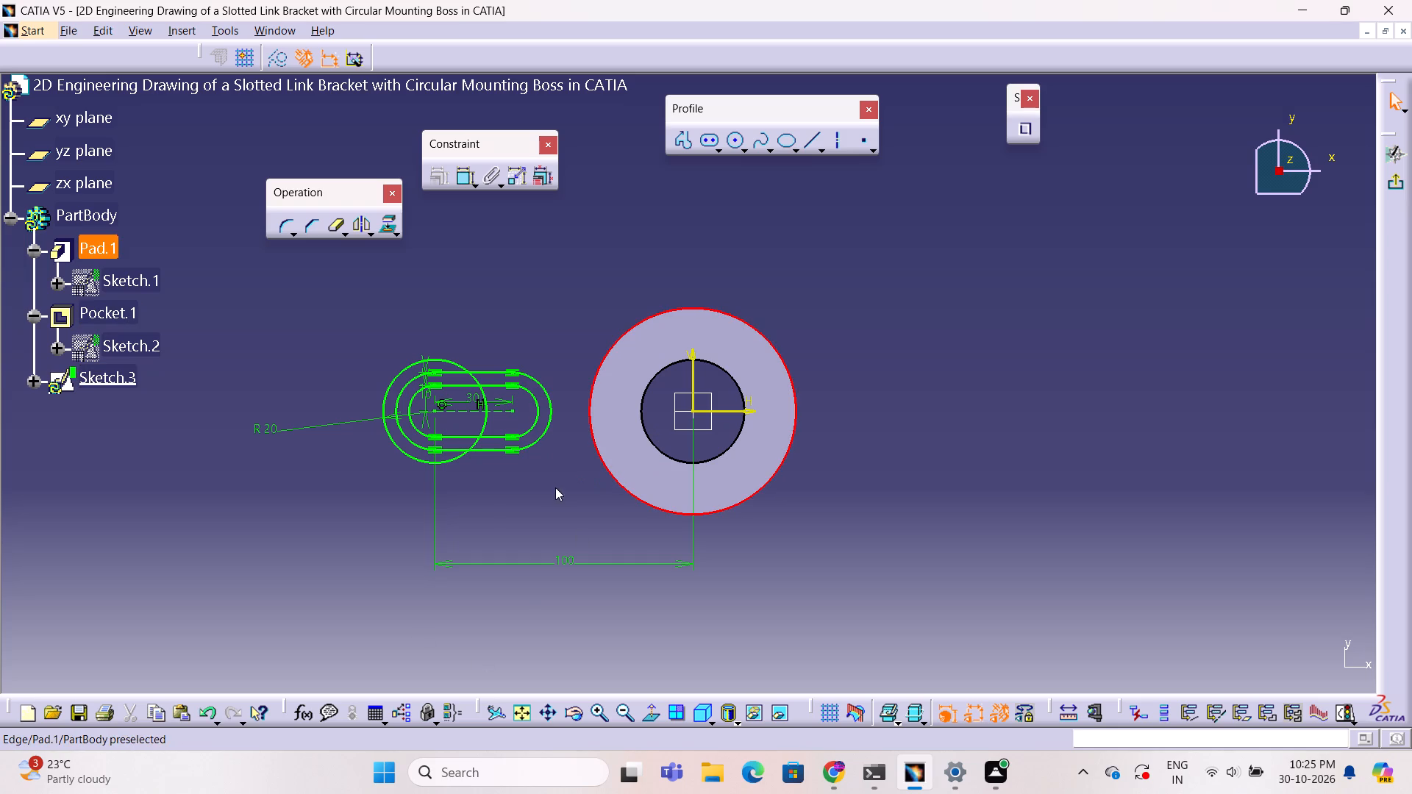
pyautogui.moveTo(560, 484); pyautogui.dragTo(137, 424)
pyautogui.press('Escape')
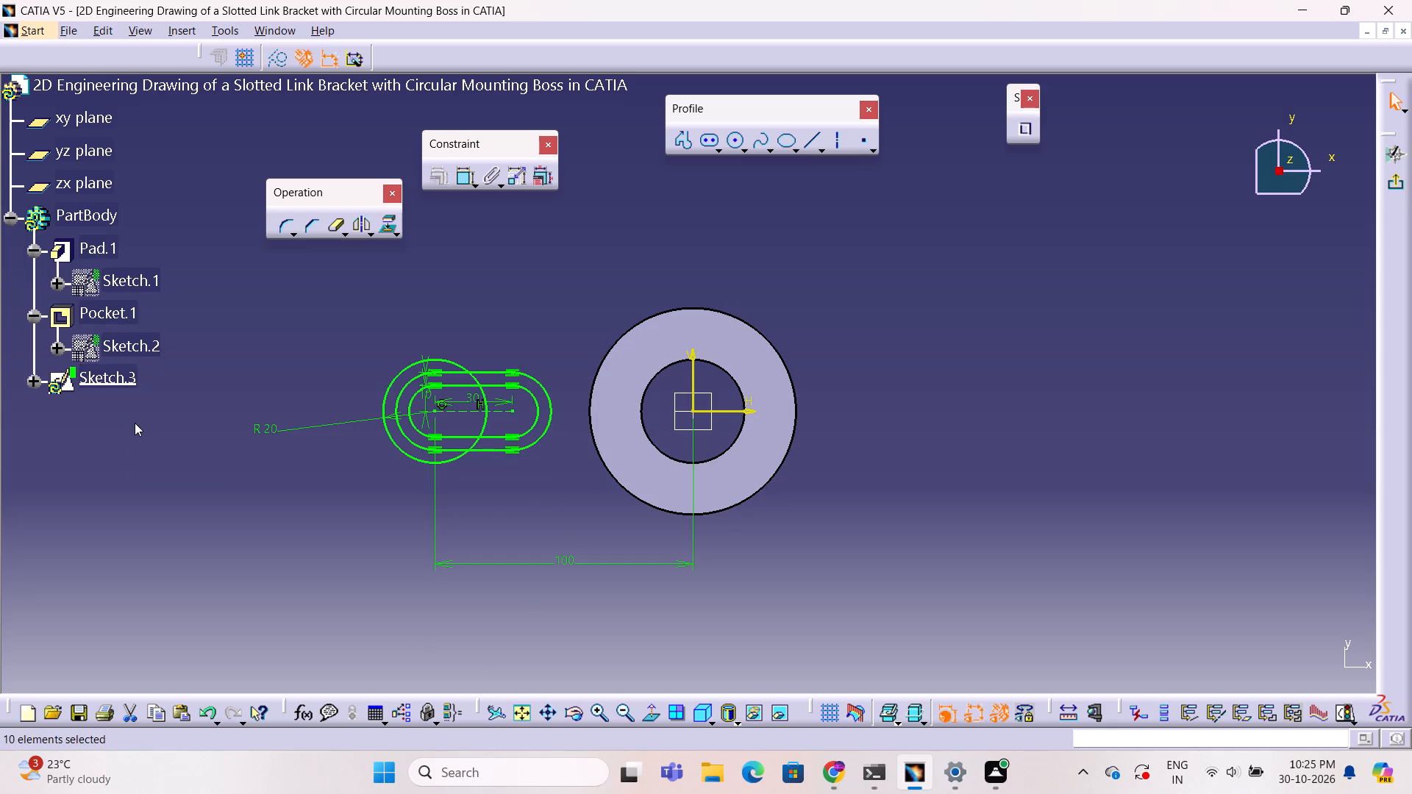
pyautogui.moveTo(569, 512); pyautogui.dragTo(229, 269)
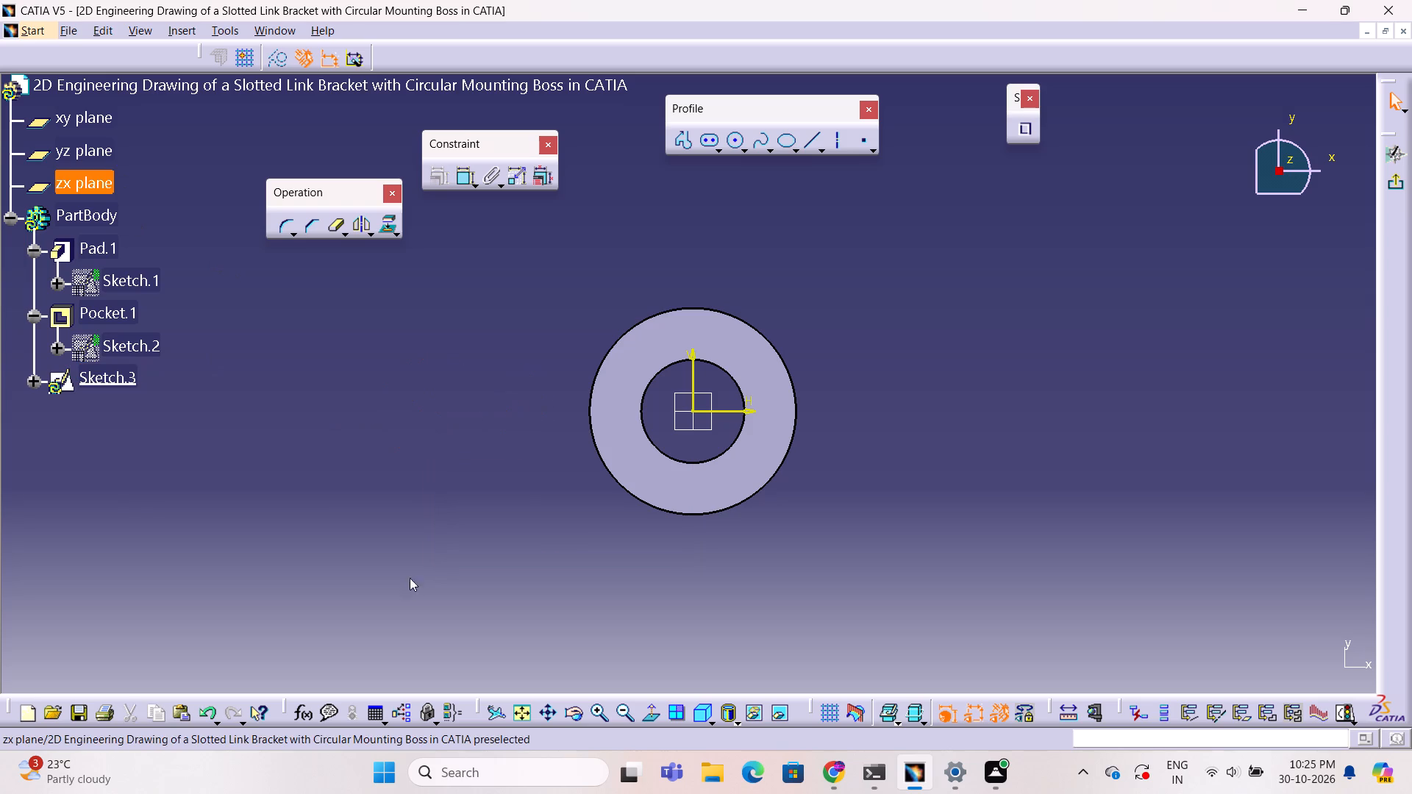
pyautogui.click(418, 542)
# Sketch a horizontal elongated hole on the negative H axis, 30 mm between centres with a radius of about 9.2 mm.
pyautogui.click(707, 140)
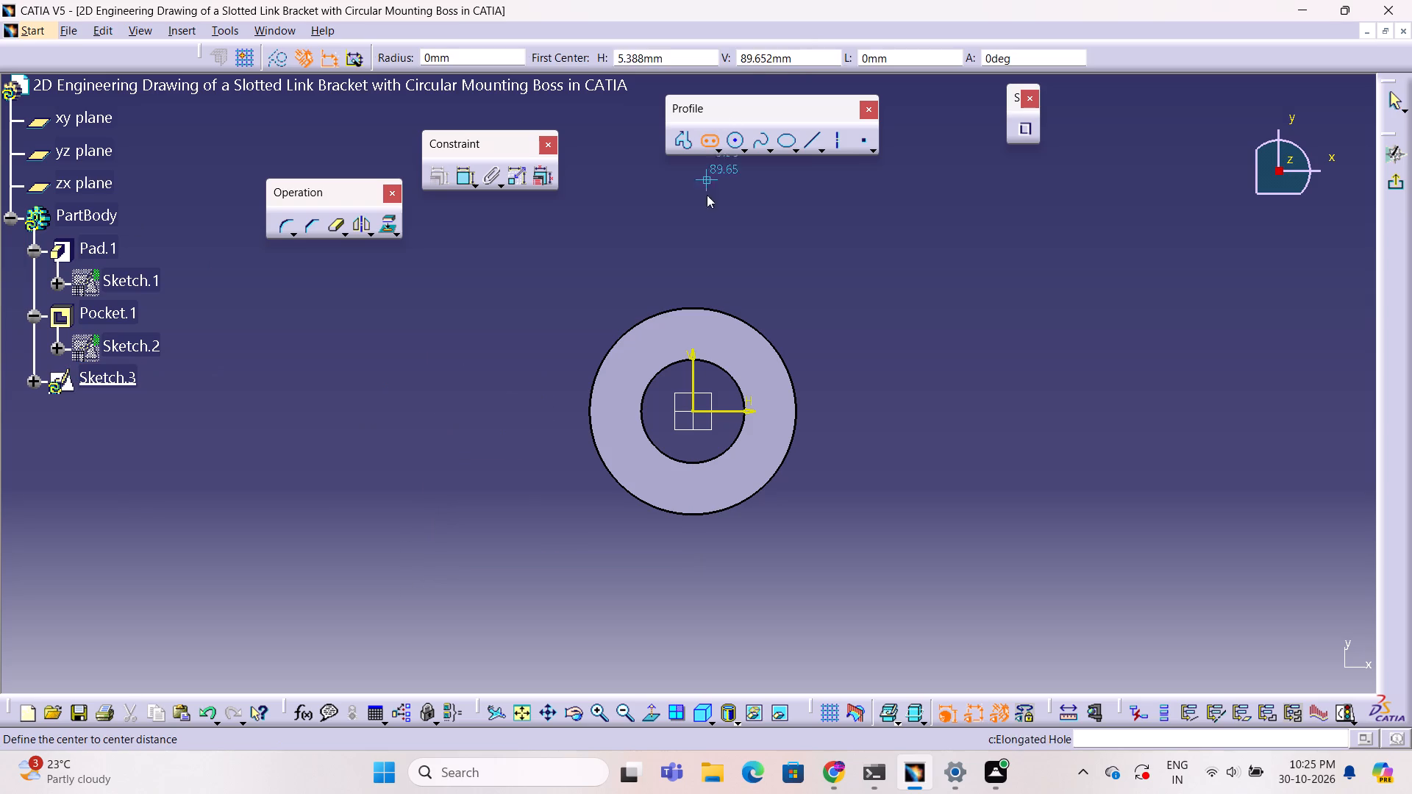
pyautogui.click(393, 411)
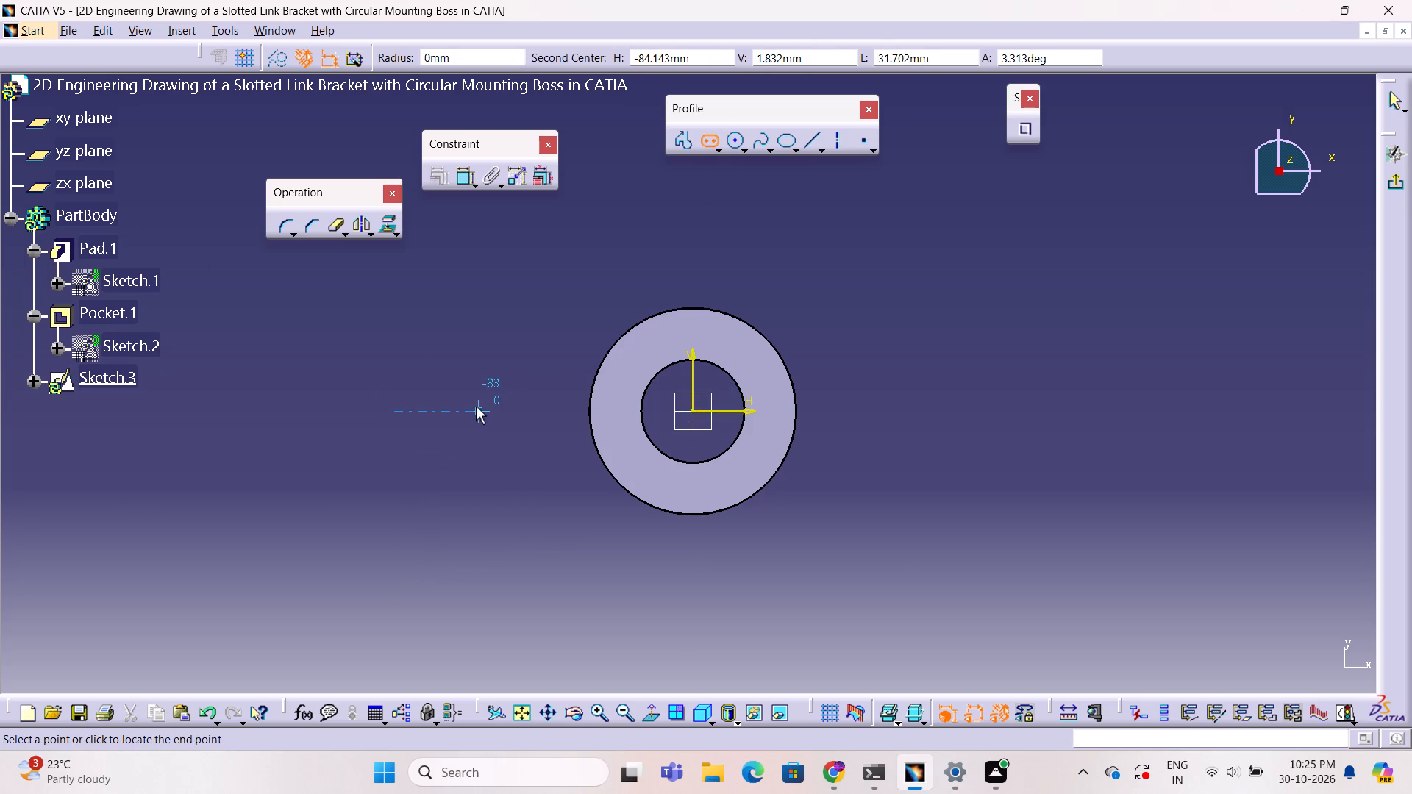
pyautogui.press('Tab')
pyautogui.press('Tab')
pyautogui.press('Tab')
pyautogui.press('Tab')
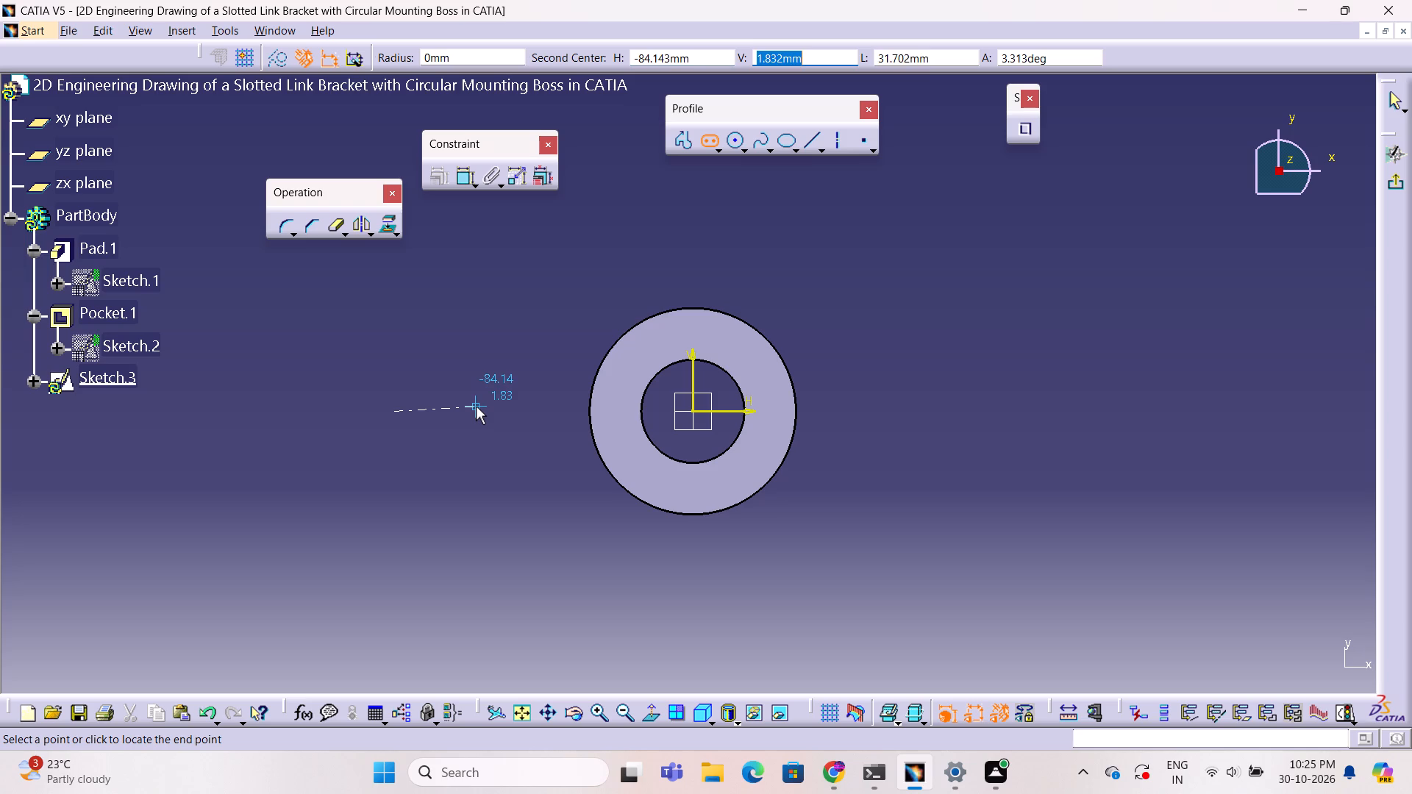
pyautogui.press('Tab')
pyautogui.write('30')
pyautogui.press('Return')
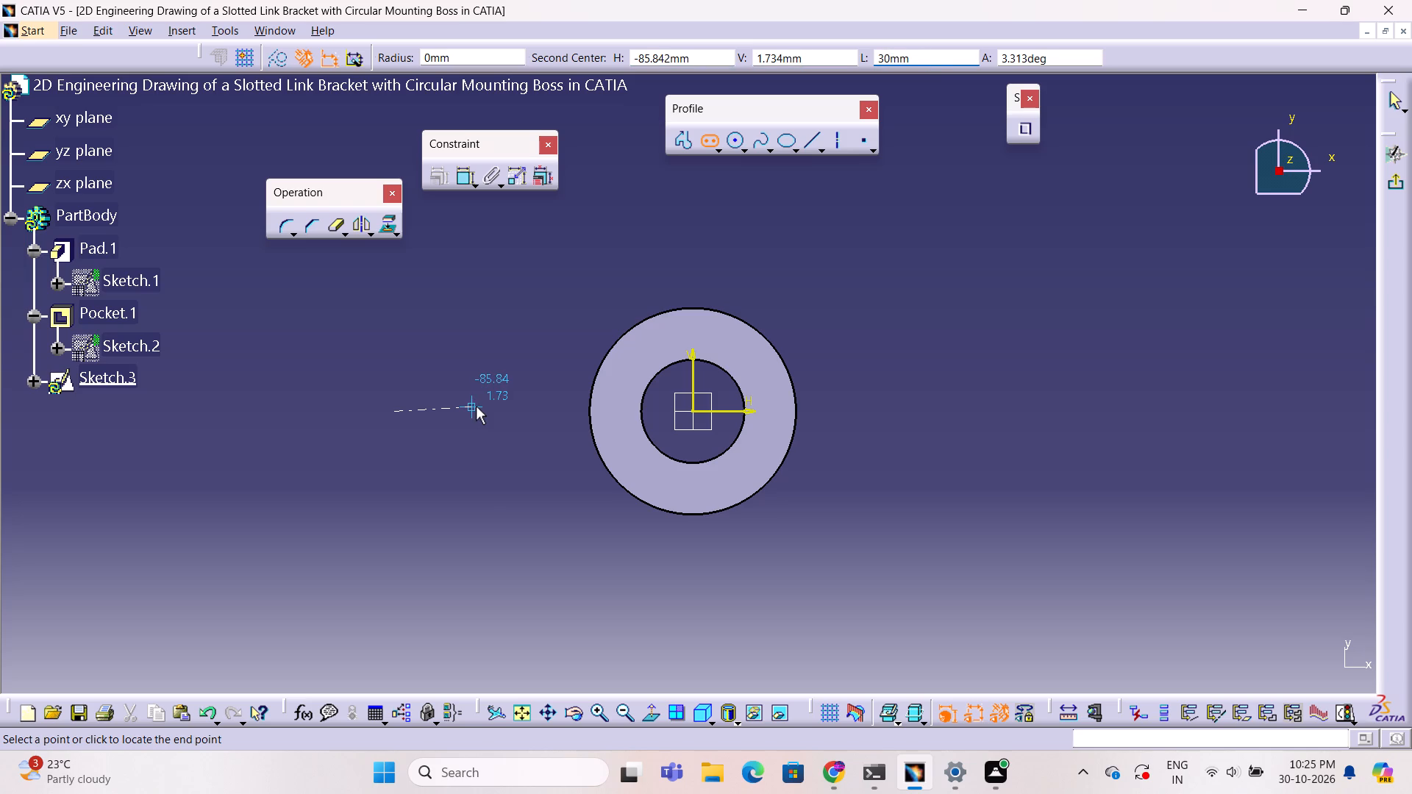
pyautogui.click(485, 412)
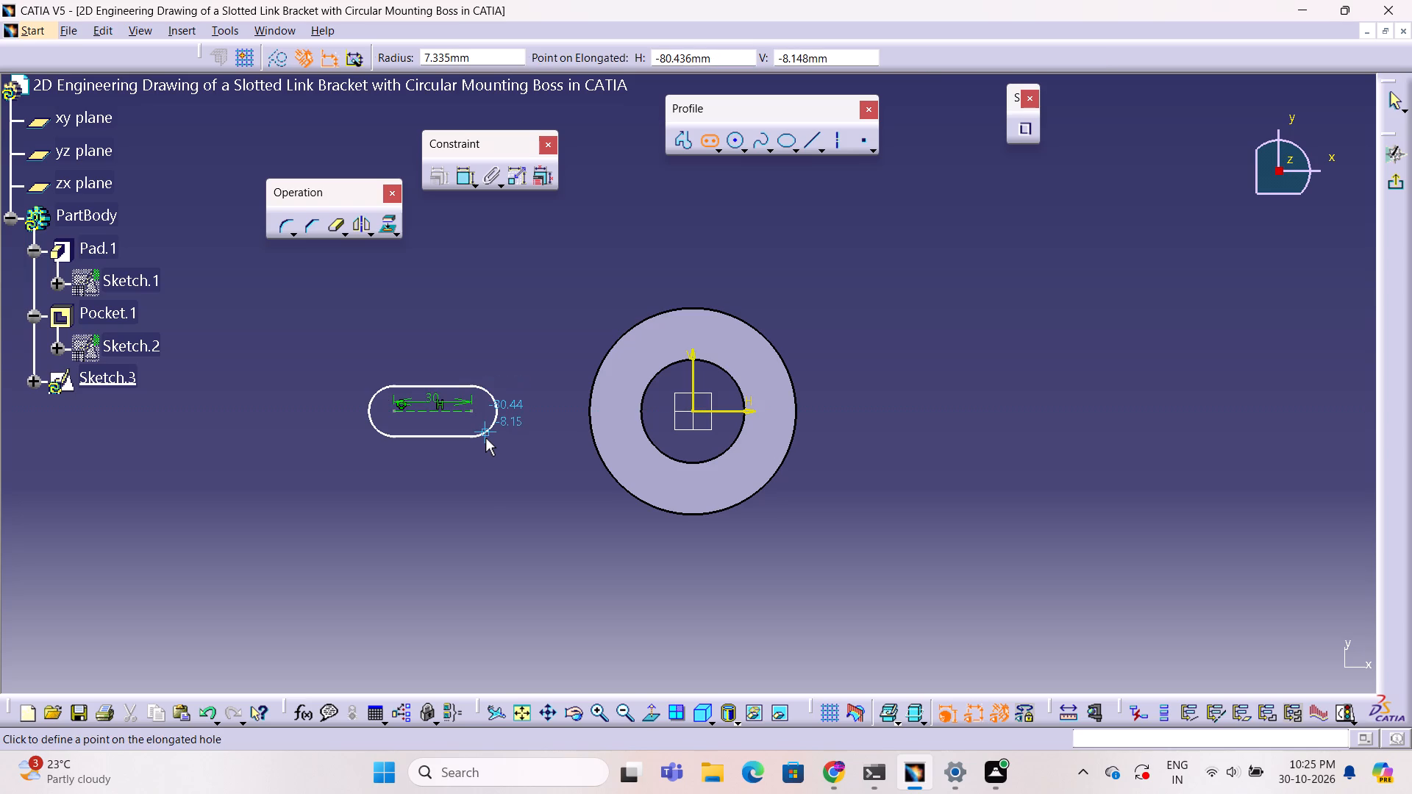
pyautogui.click(487, 429)
pyautogui.click(519, 484)
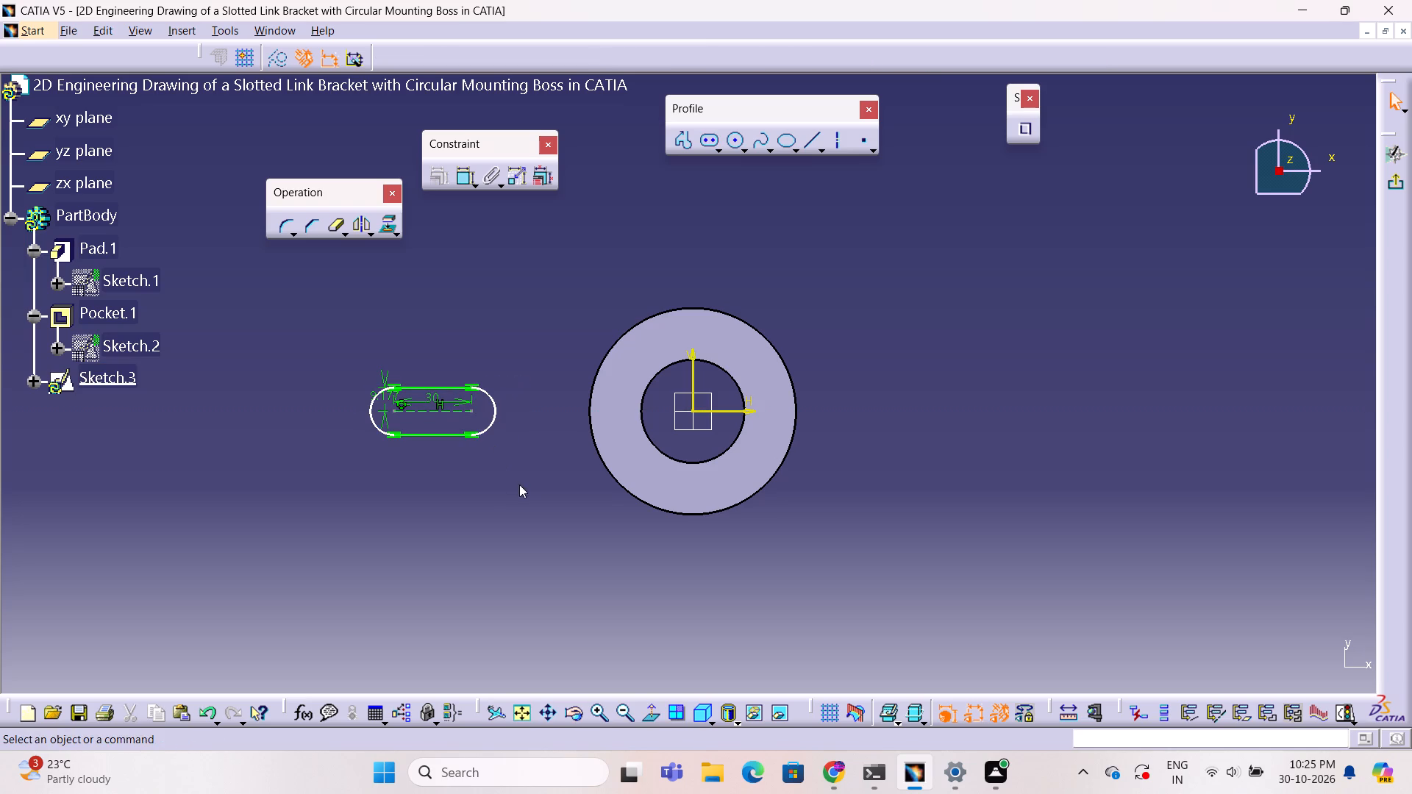
# Set the new elongated hole's radius to 10 mm.
pyautogui.doubleClick(386, 396)
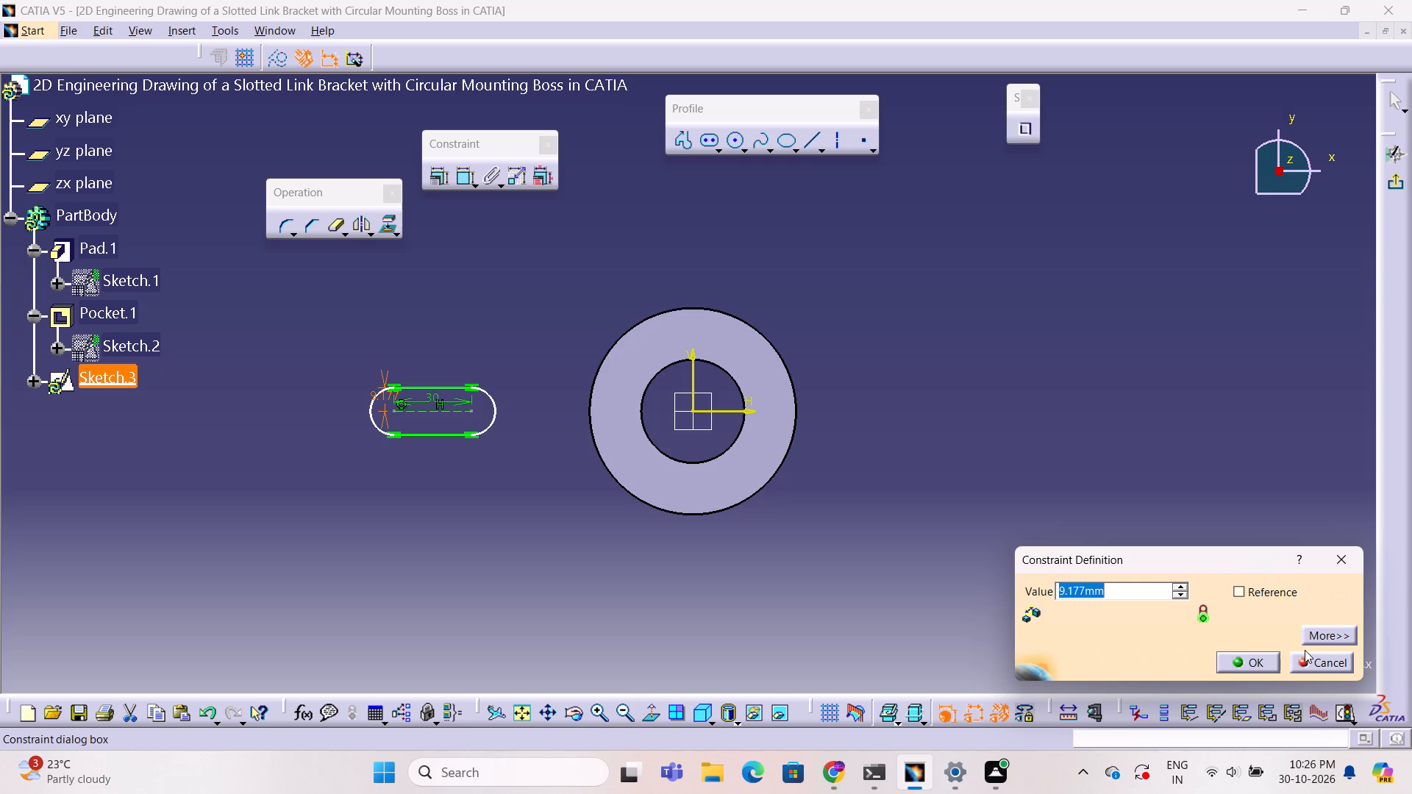
pyautogui.write('10')
pyautogui.press('Return')
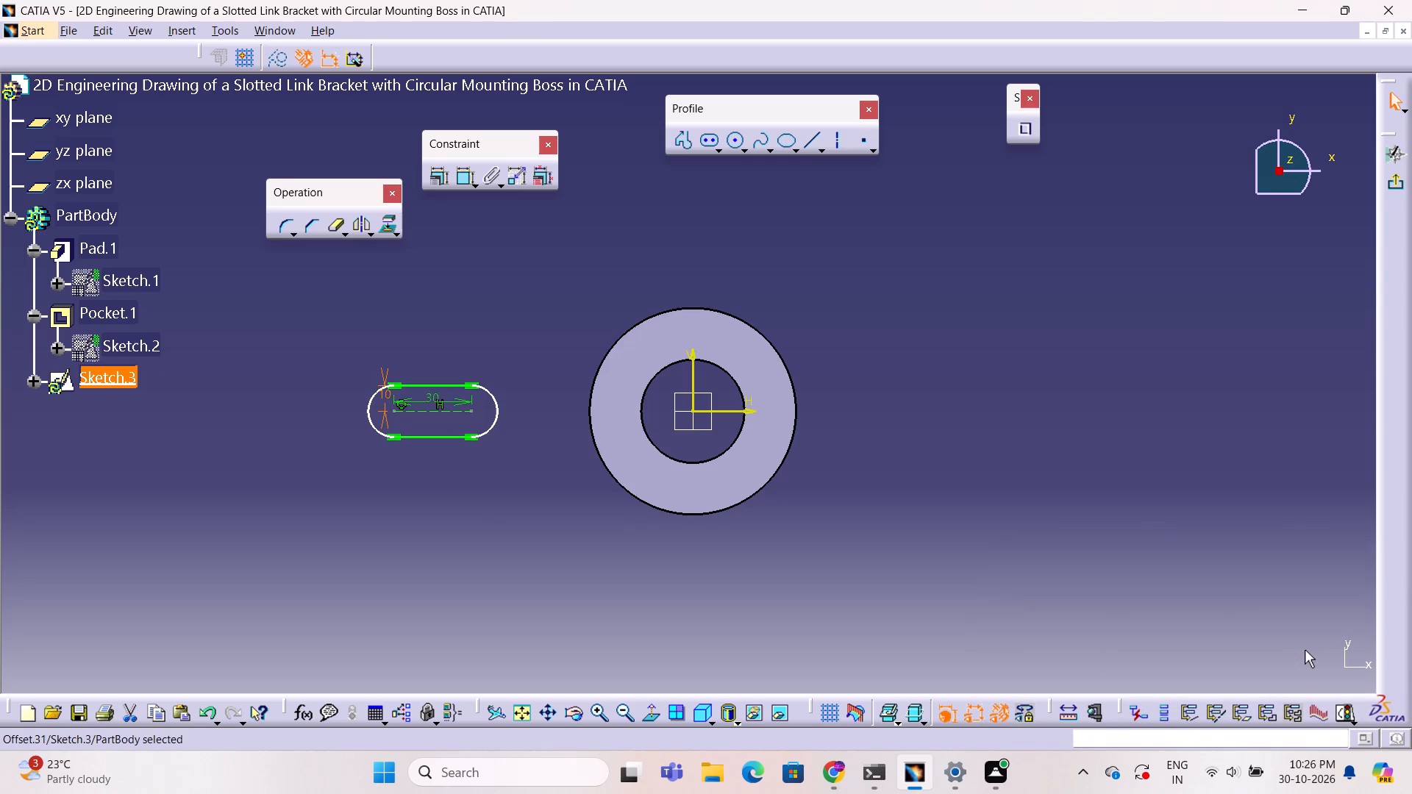
pyautogui.click(1127, 439)
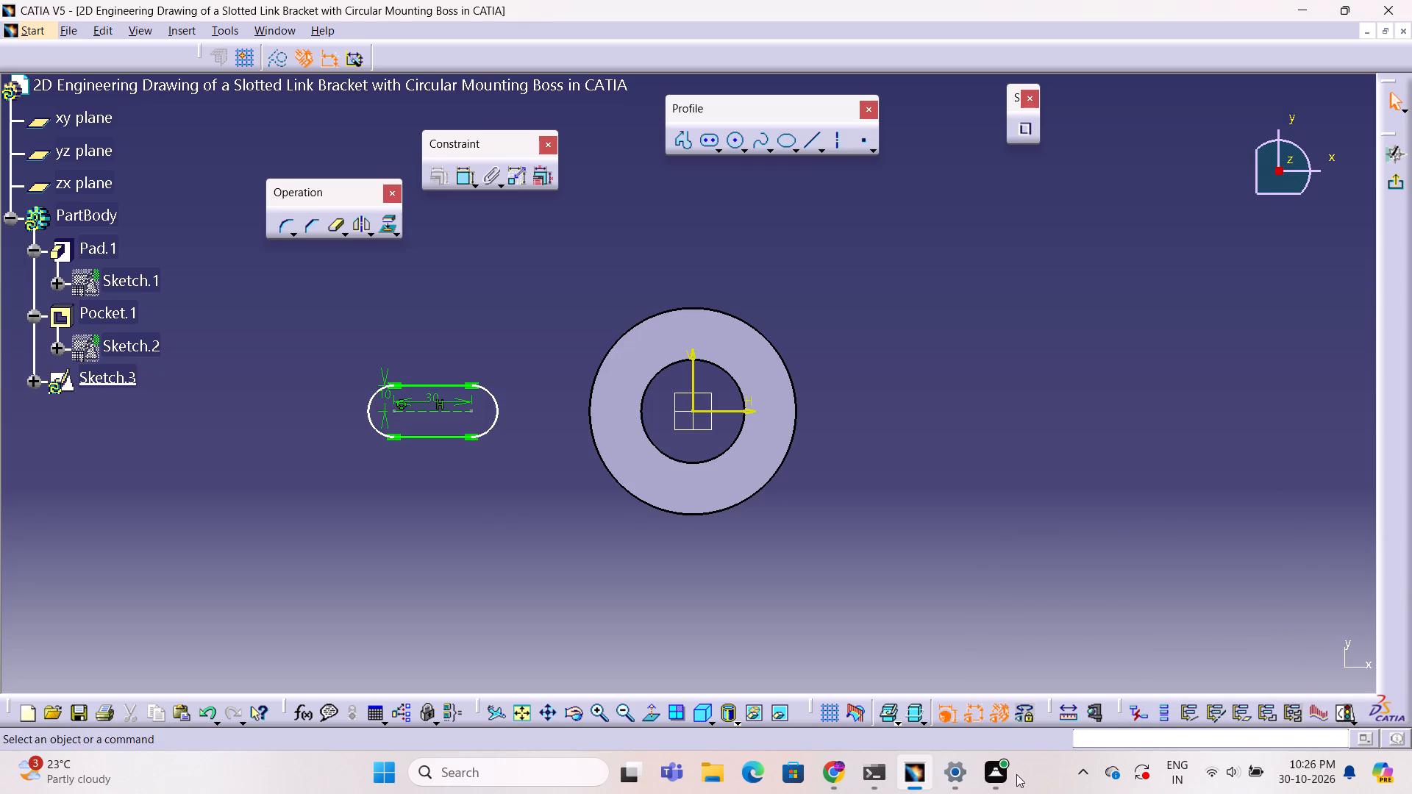
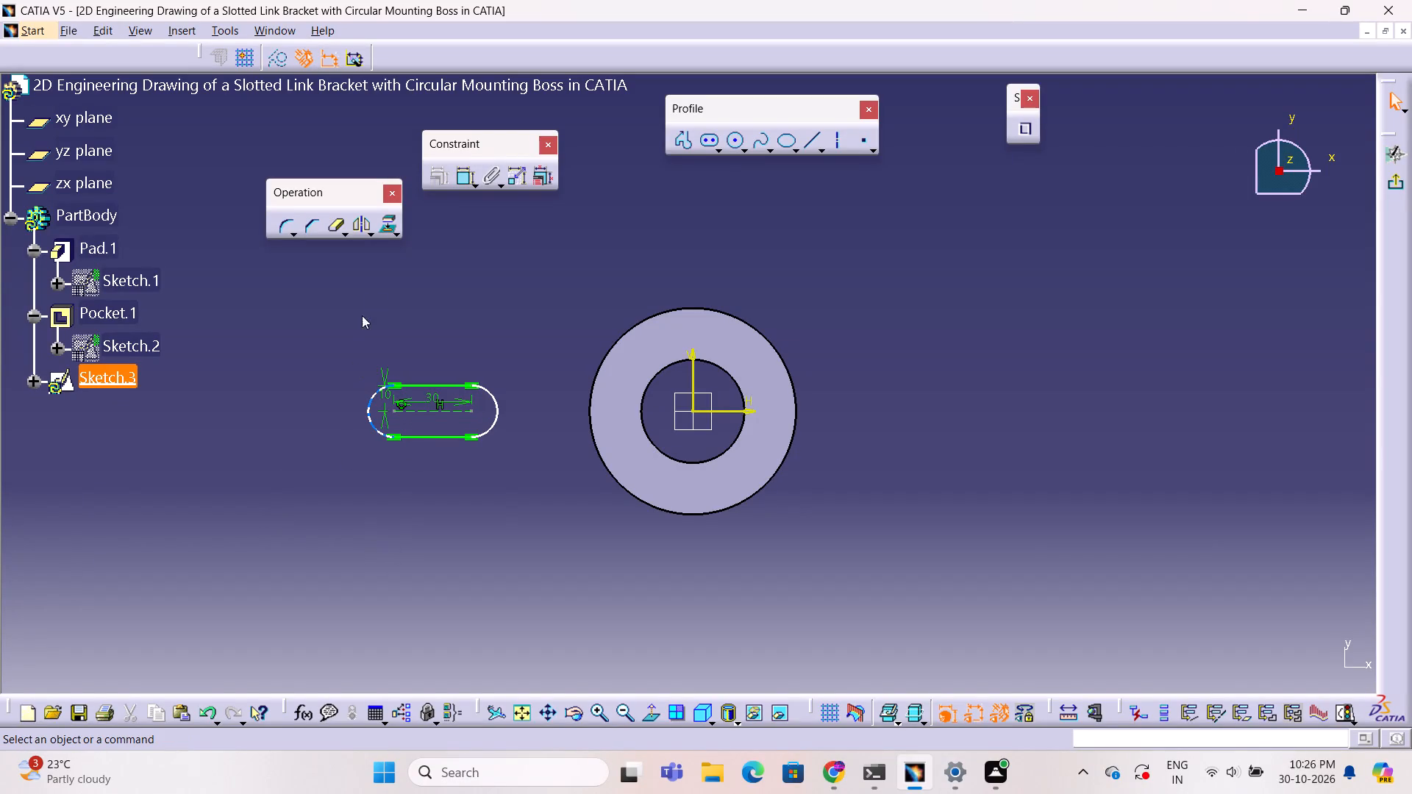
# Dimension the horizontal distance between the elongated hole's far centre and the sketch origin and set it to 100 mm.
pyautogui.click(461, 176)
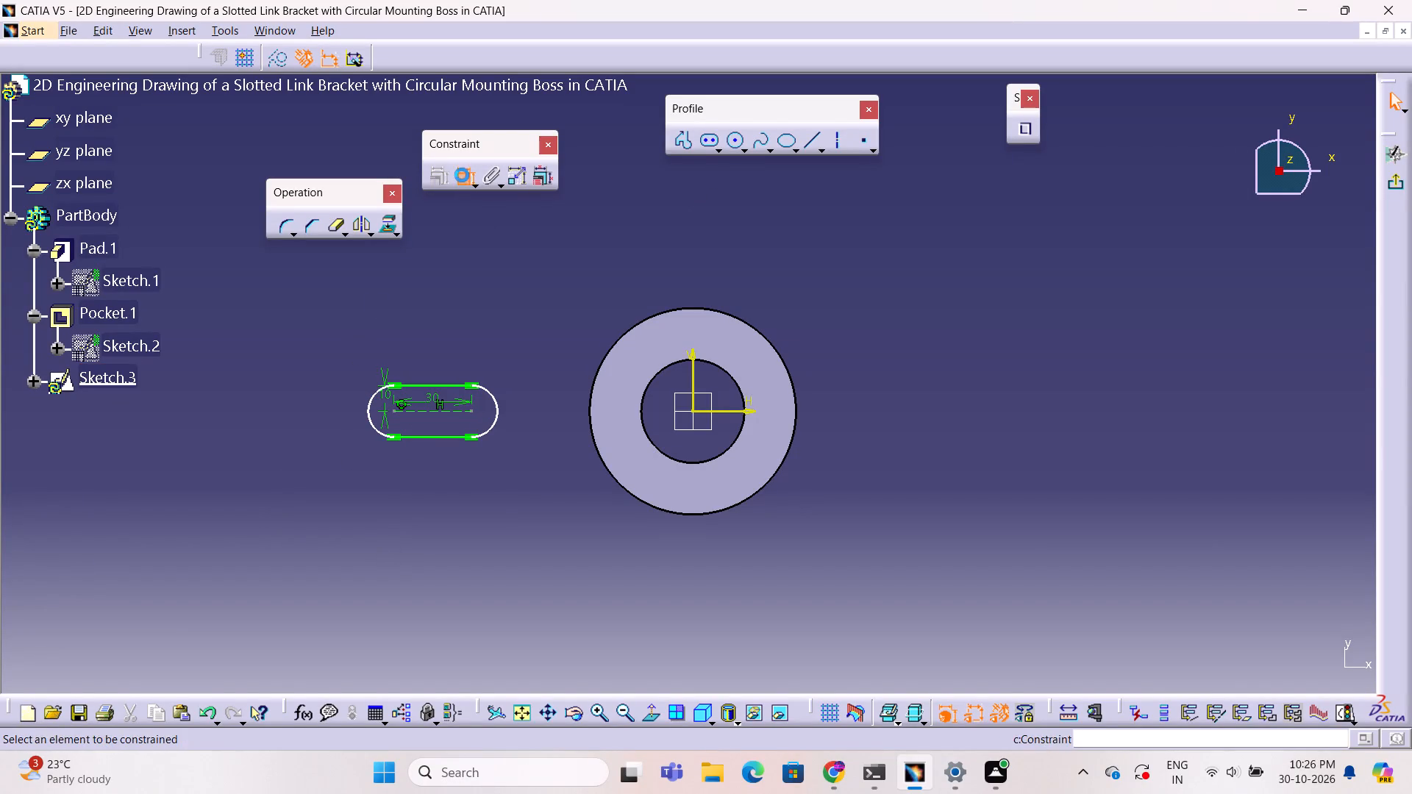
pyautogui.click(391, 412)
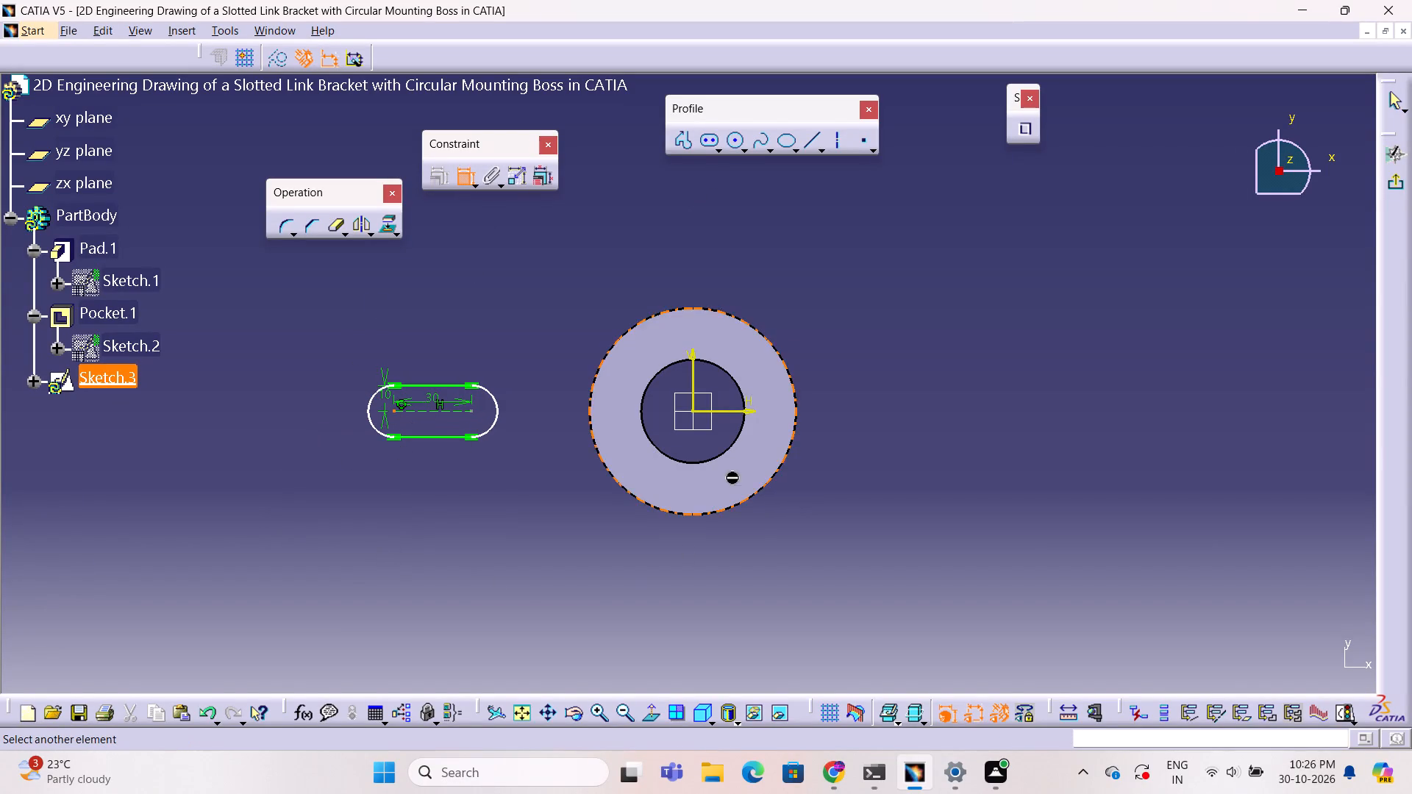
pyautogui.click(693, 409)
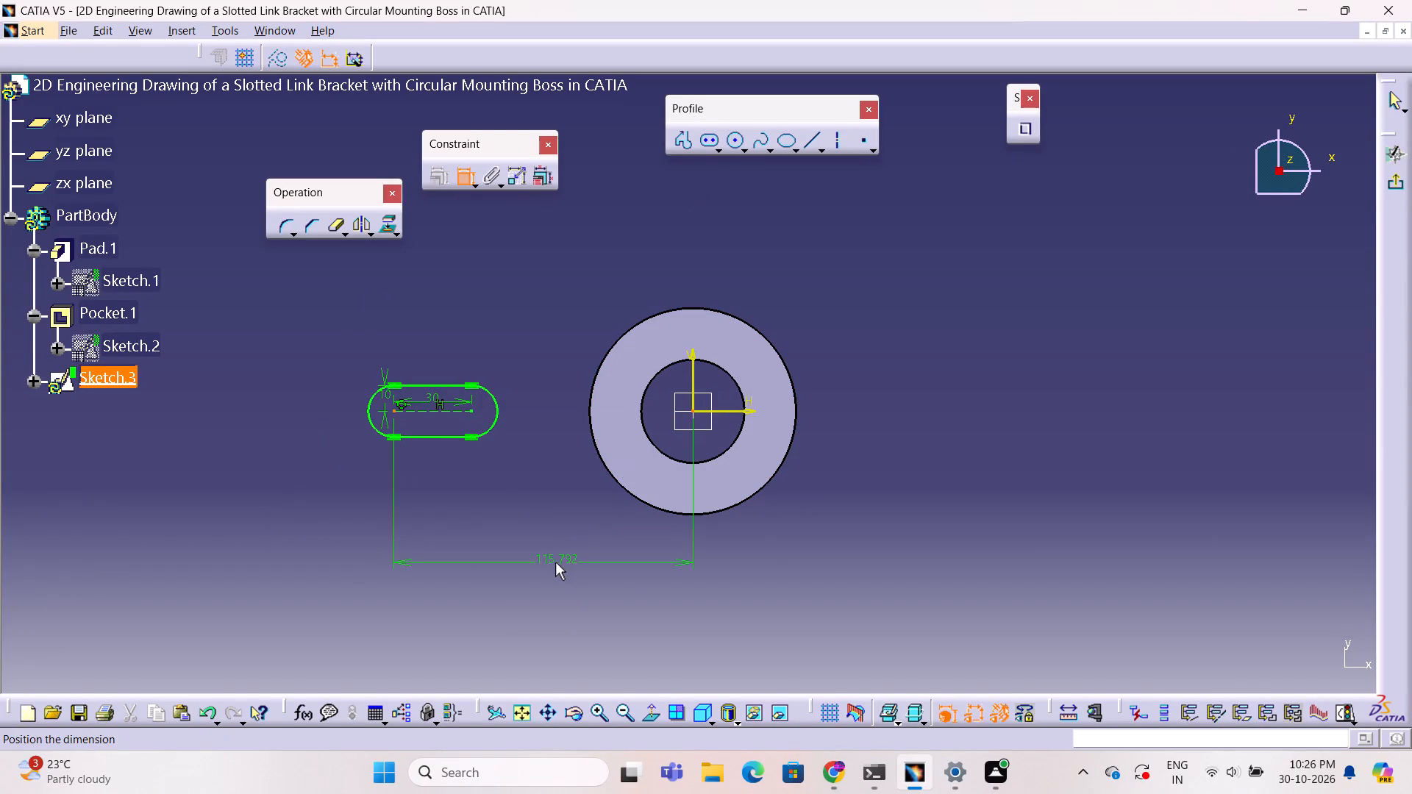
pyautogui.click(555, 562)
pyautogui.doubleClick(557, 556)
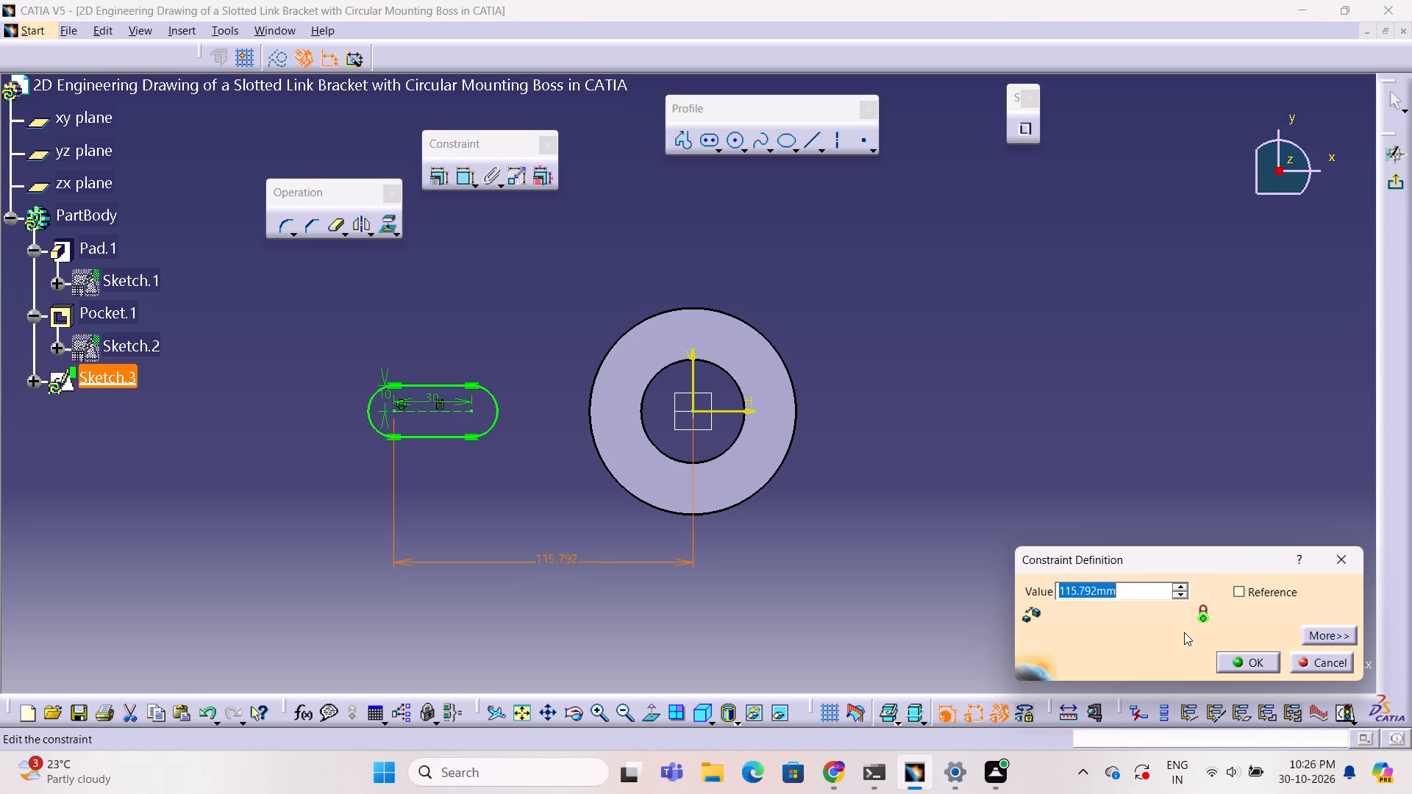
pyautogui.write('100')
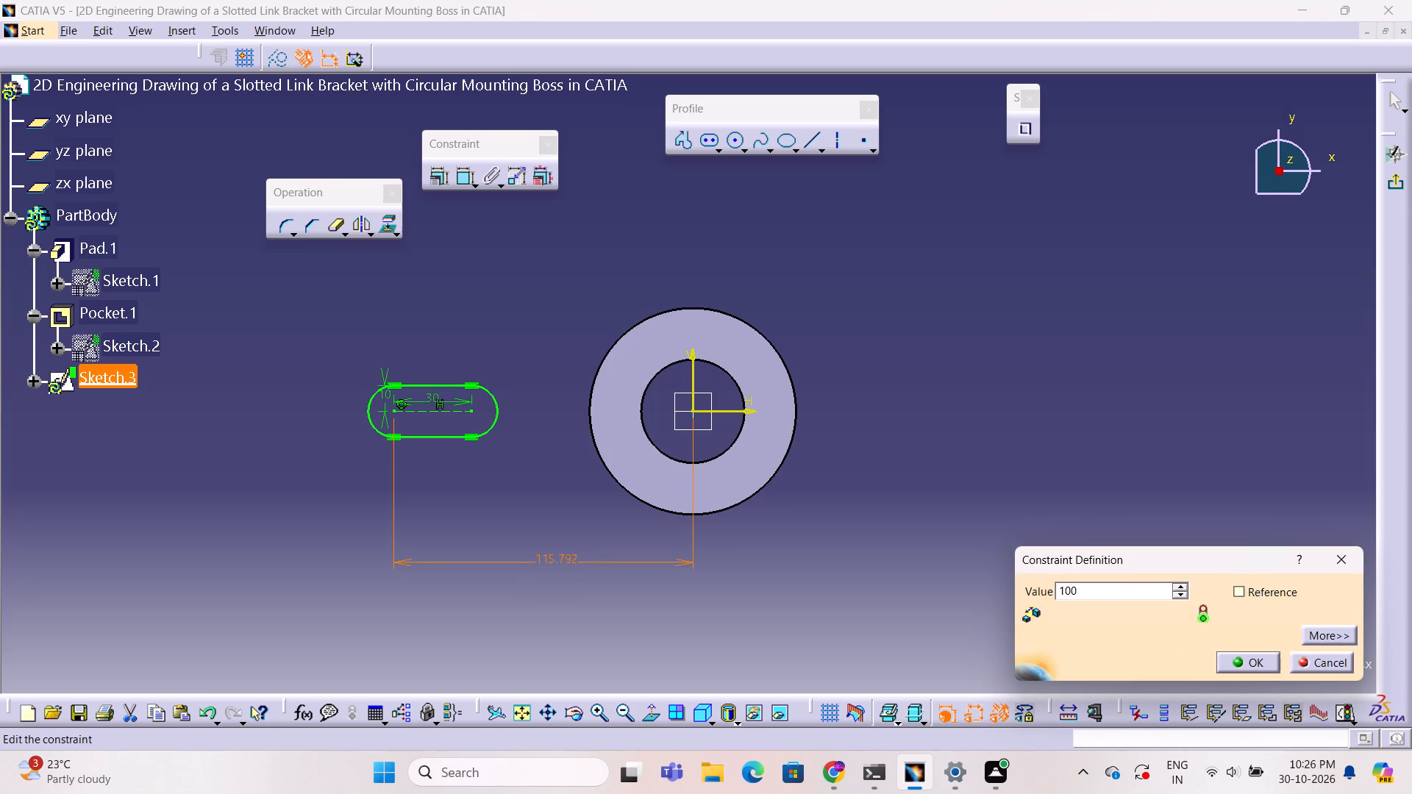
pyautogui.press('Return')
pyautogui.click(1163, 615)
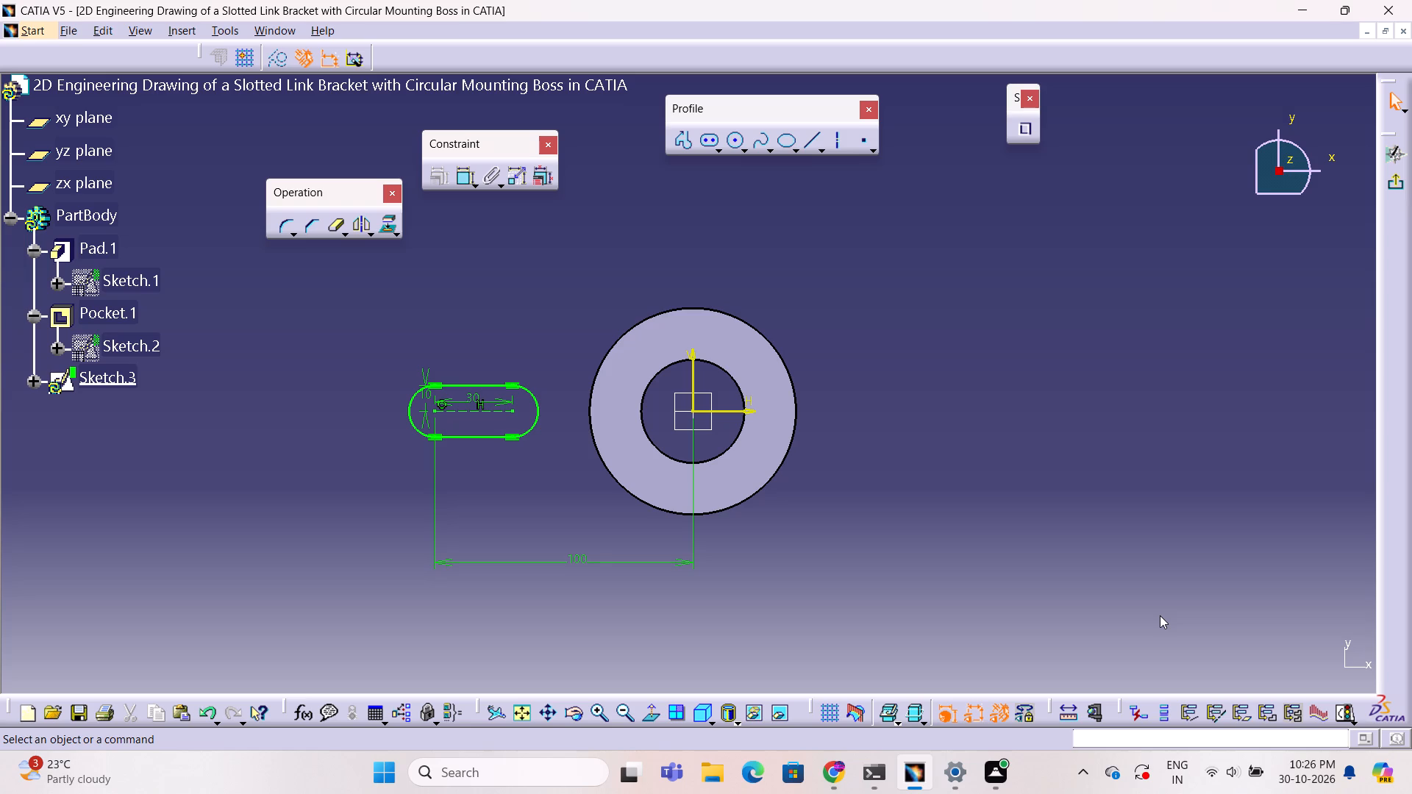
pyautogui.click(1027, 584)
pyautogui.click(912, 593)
# Exit the sketch and check the slot profile's orientation relative to the boss in isometric and top views.
pyautogui.click(1402, 182)
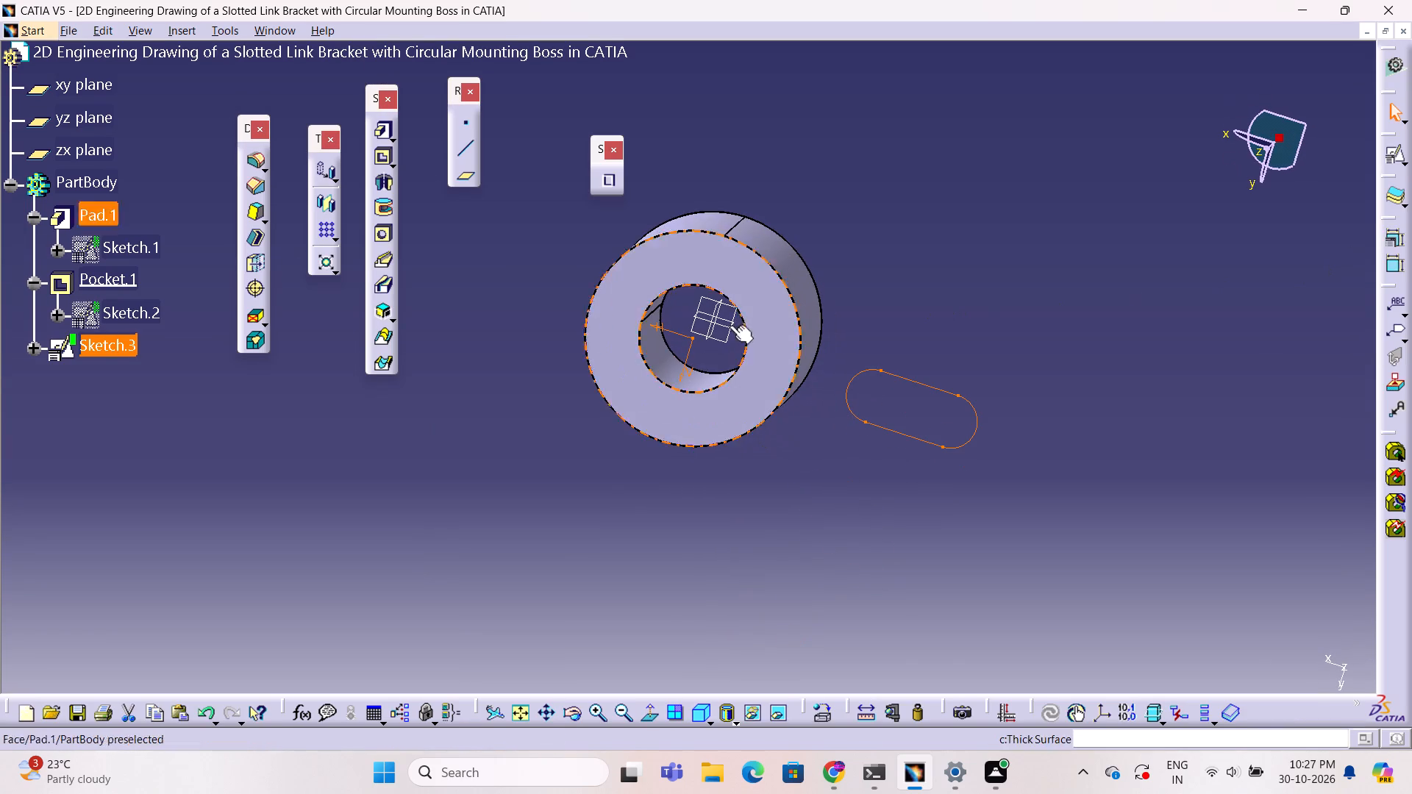
pyautogui.click(696, 712)
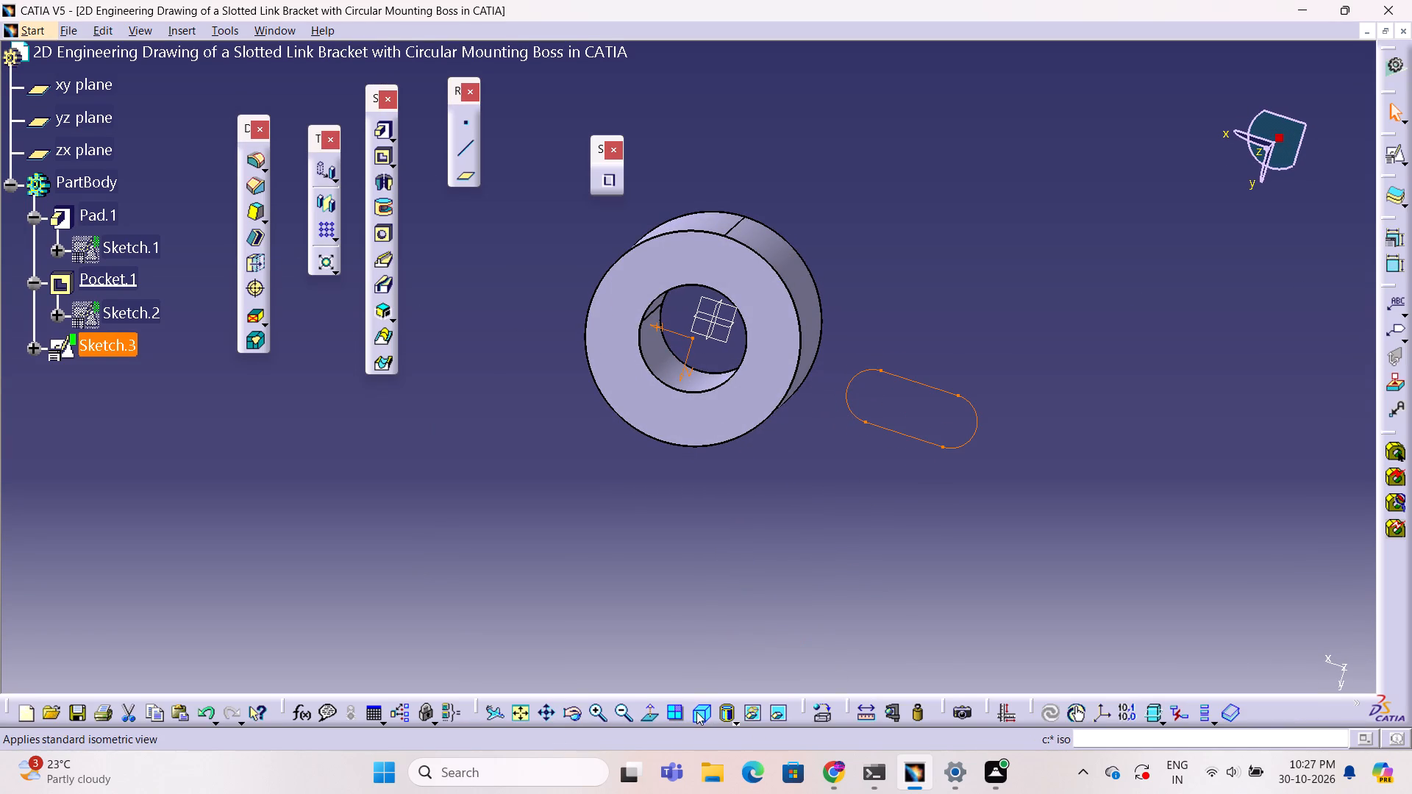
pyautogui.click(696, 712)
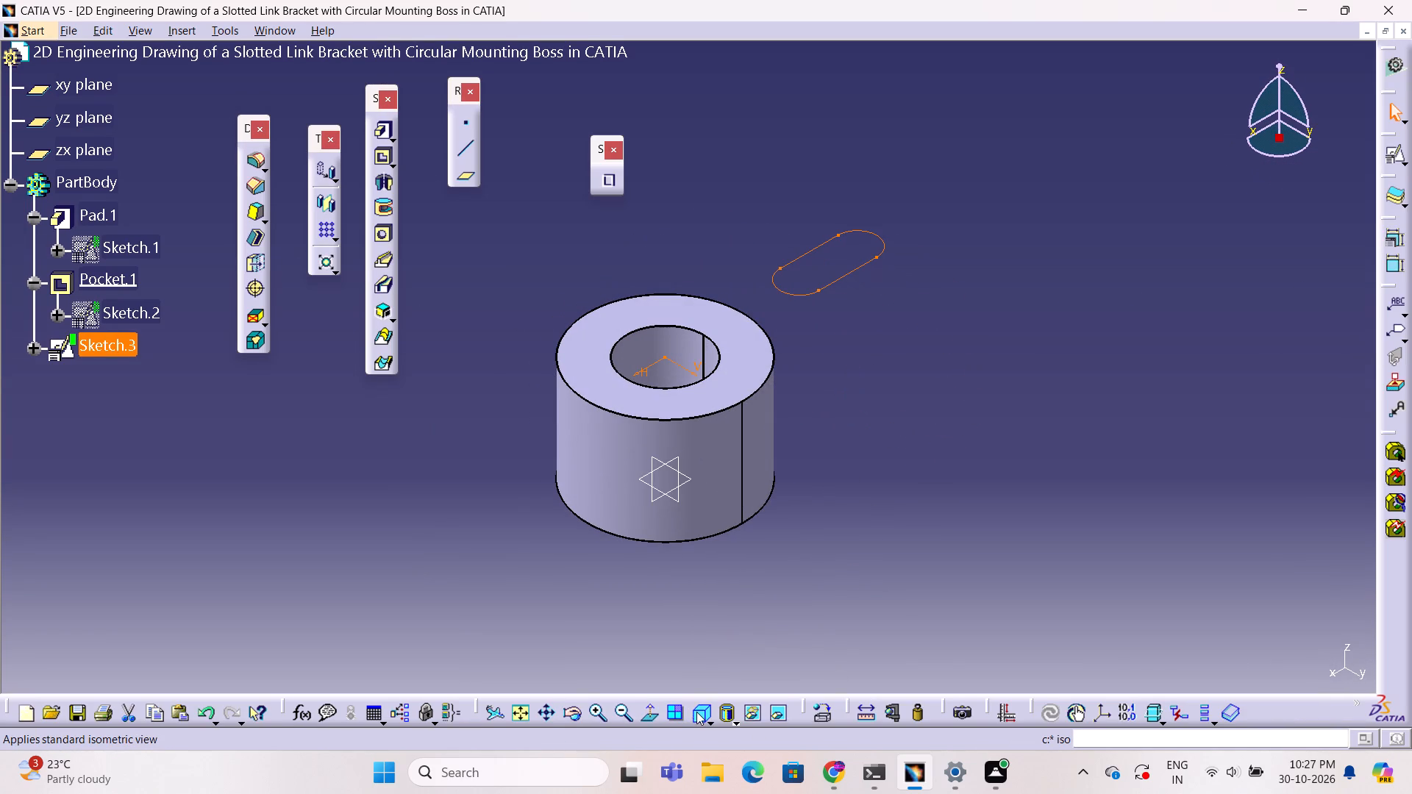
pyautogui.click(696, 712)
pyautogui.click(696, 712)
pyautogui.click(696, 712)
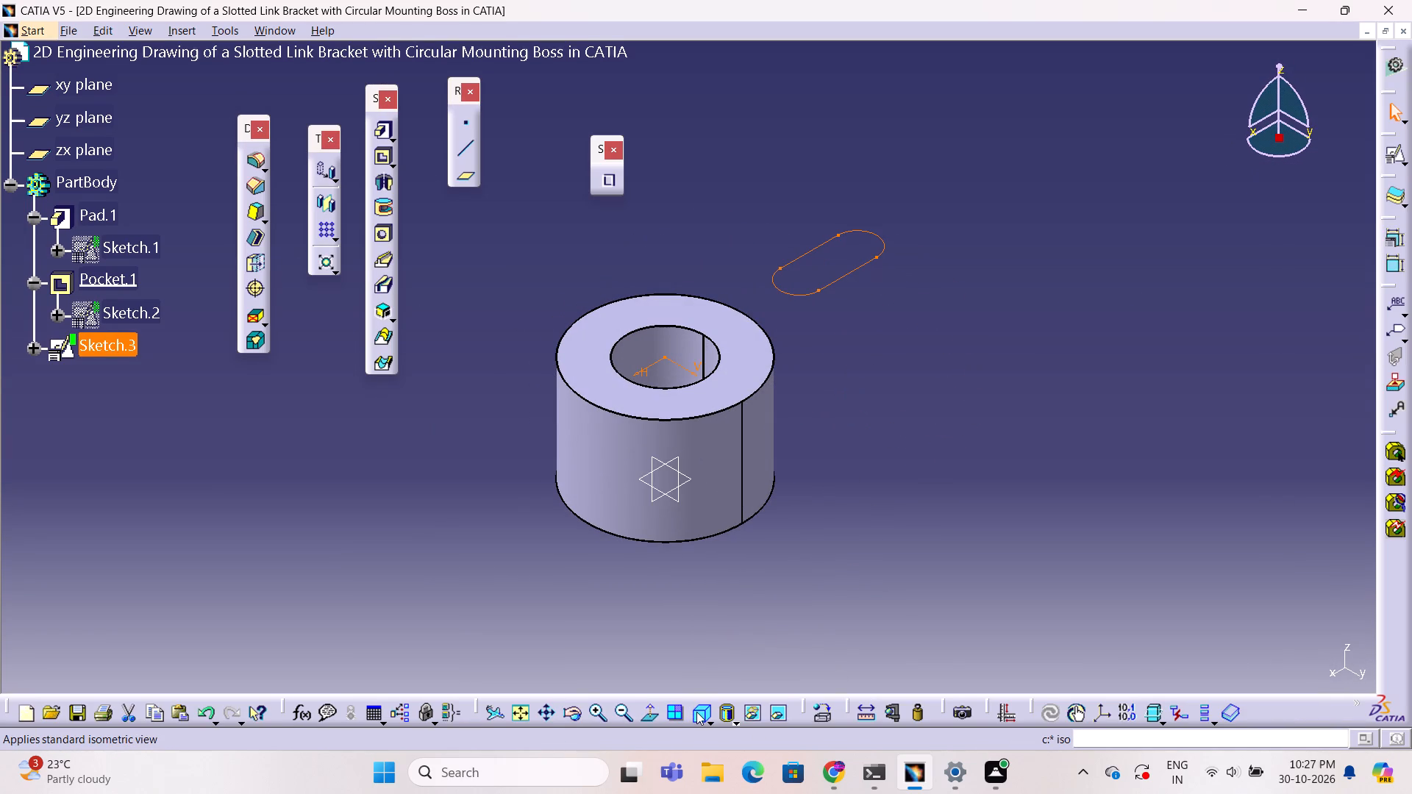
pyautogui.click(696, 712)
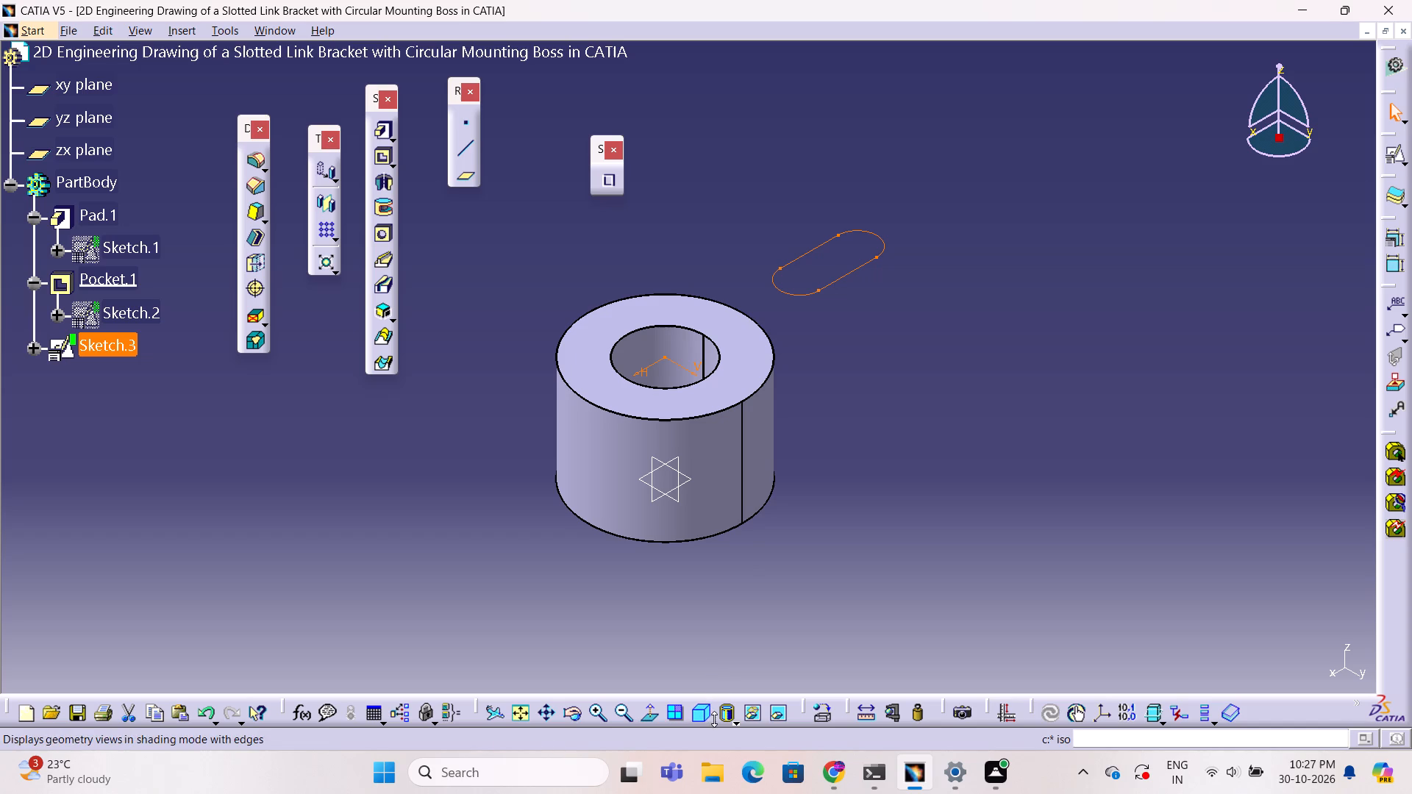
pyautogui.click(714, 719)
pyautogui.click(700, 684)
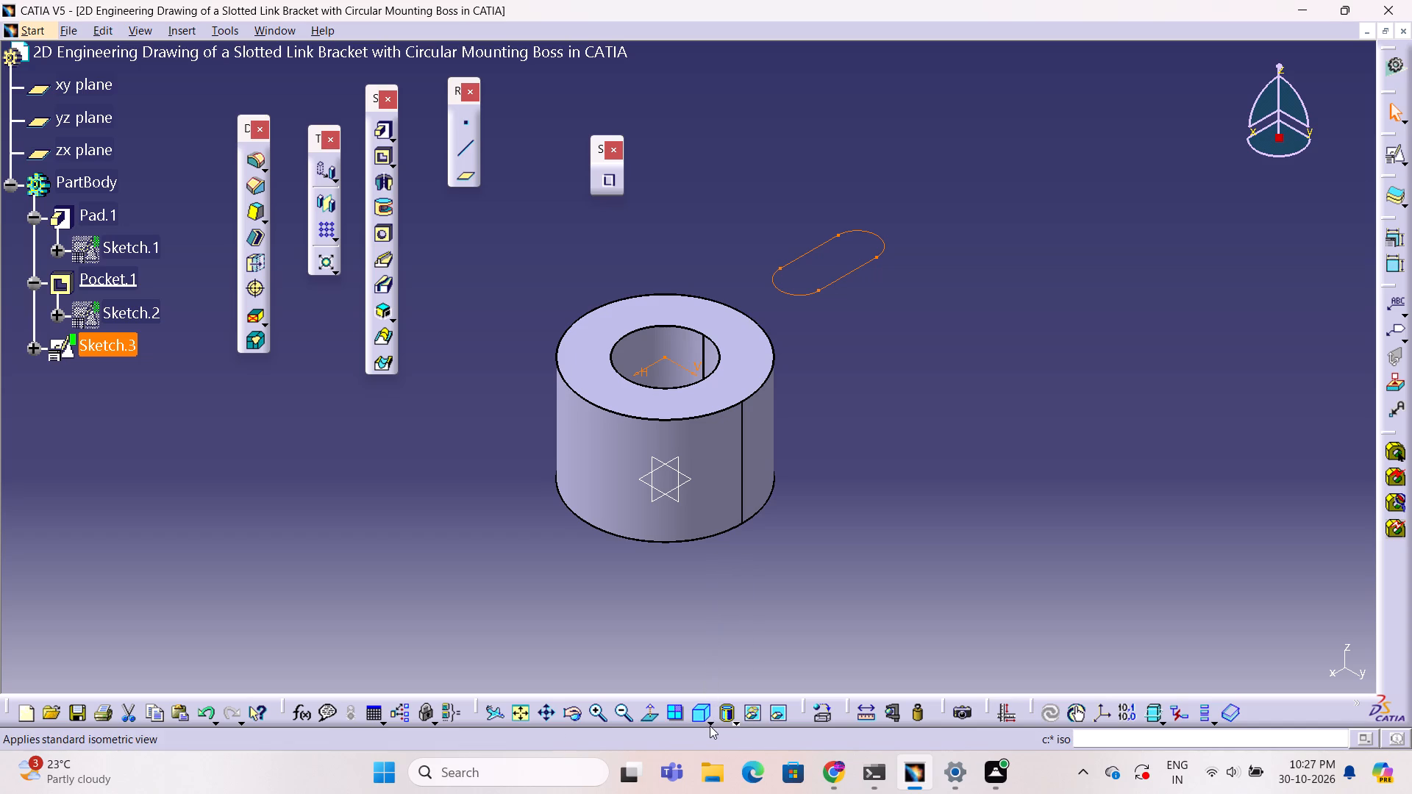
pyautogui.click(710, 719)
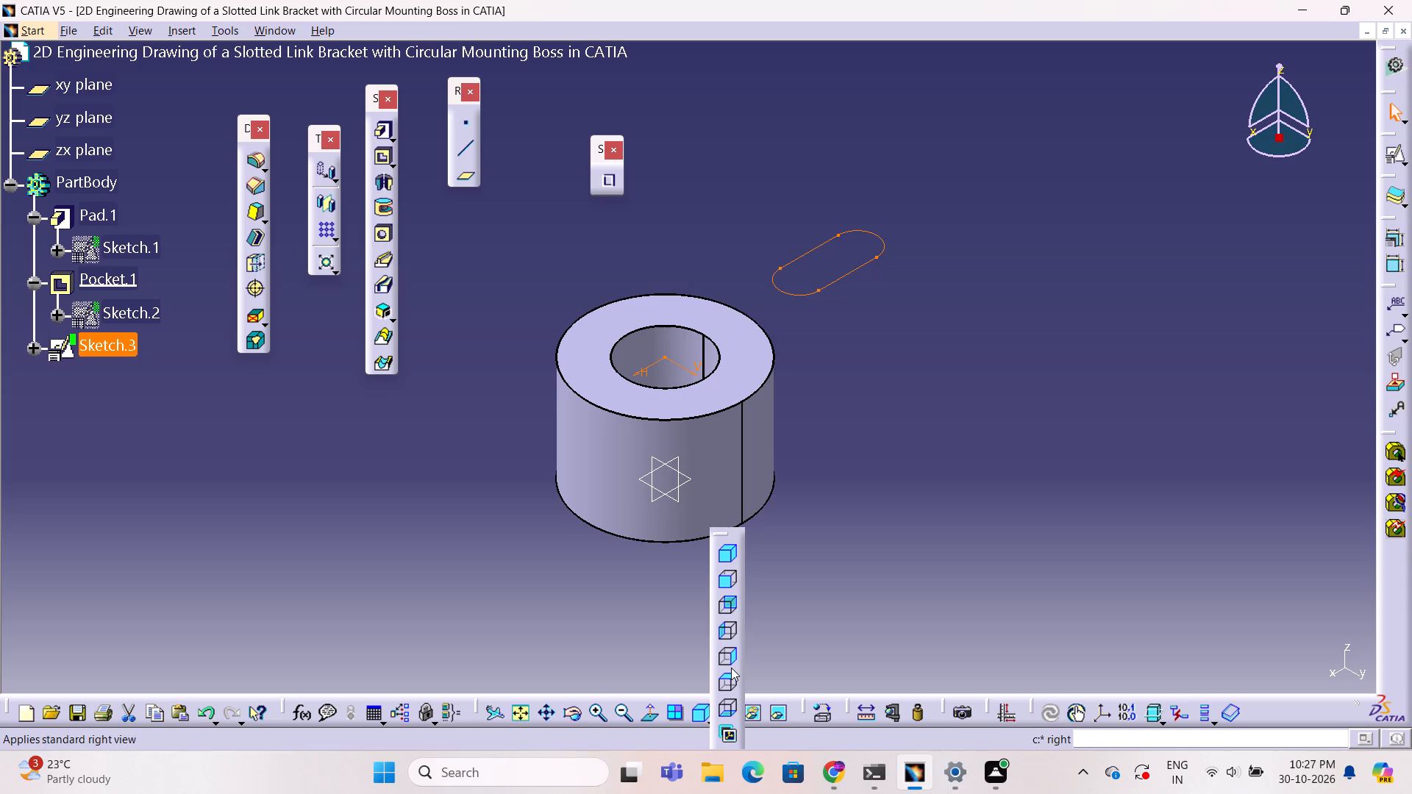
pyautogui.click(727, 676)
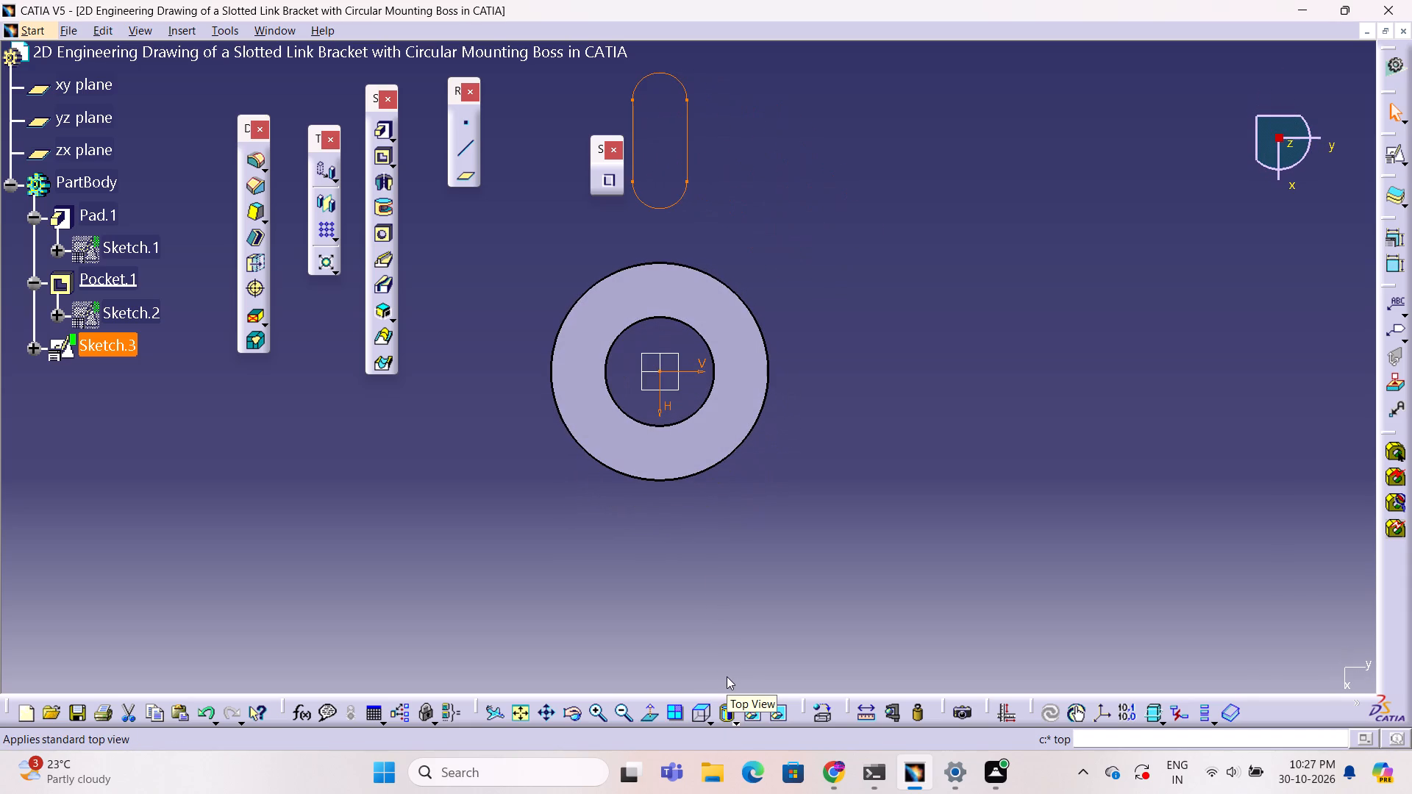
pyautogui.click(736, 609)
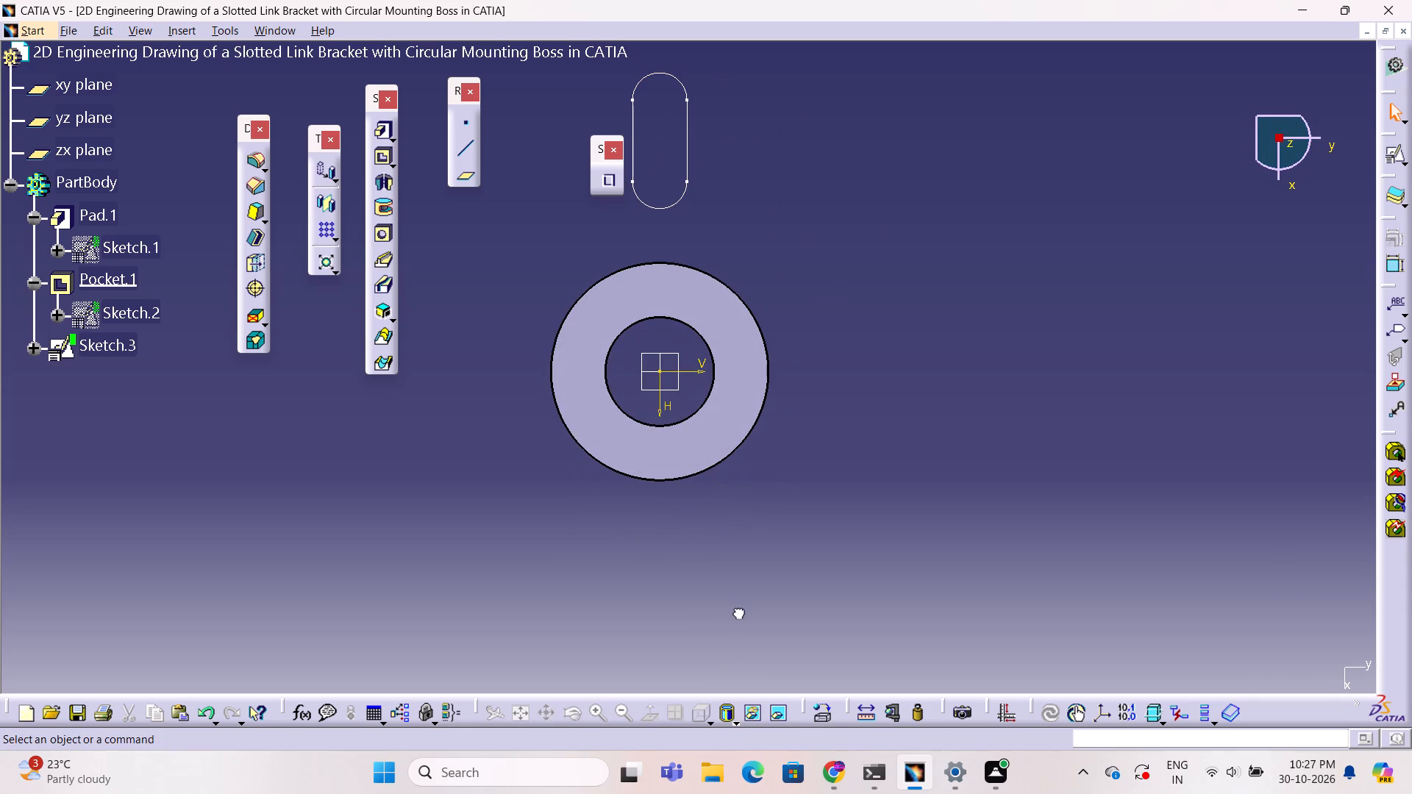
pyautogui.click(736, 609)
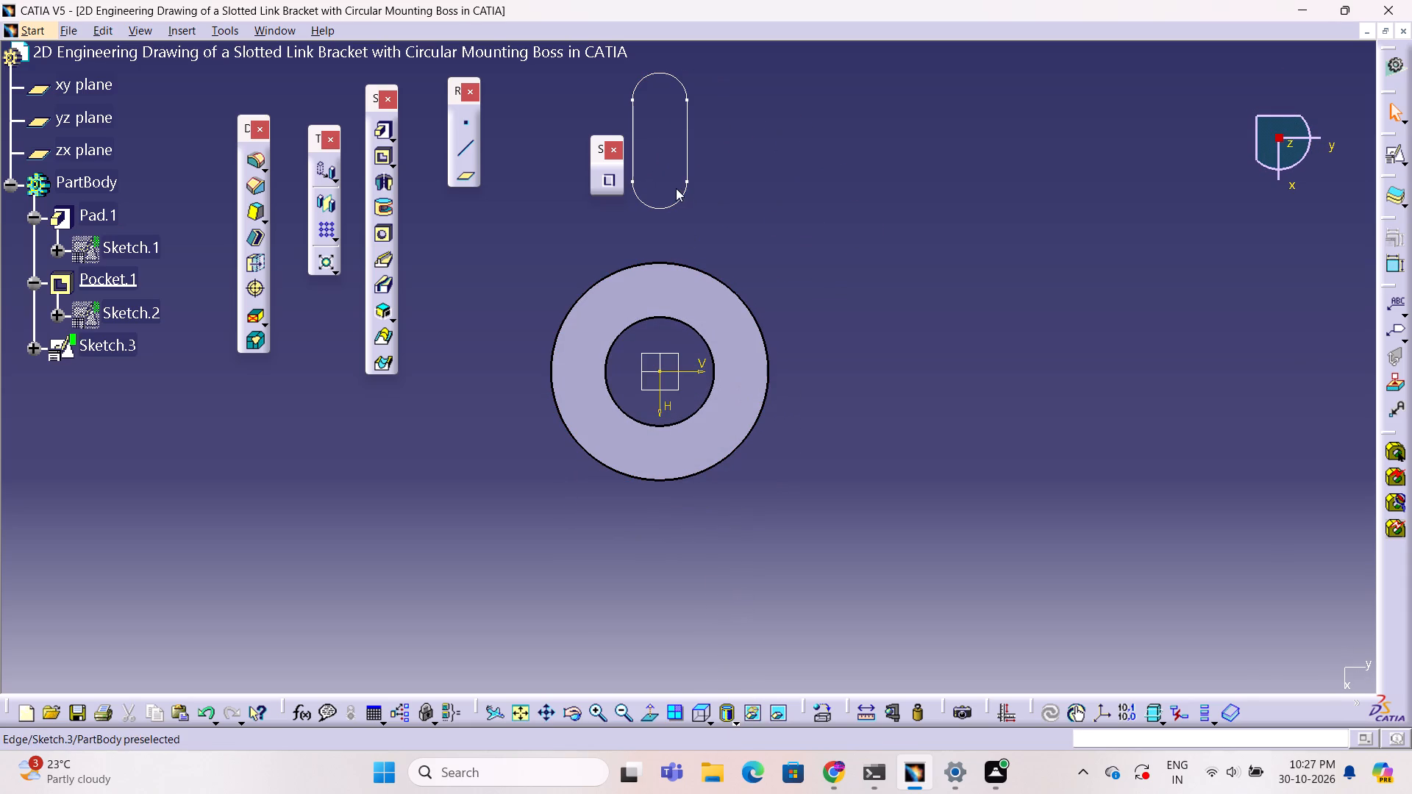
# Reopen Sketch.3 and delete the elongated hole together with all its dimensions.
pyautogui.doubleClick(683, 198)
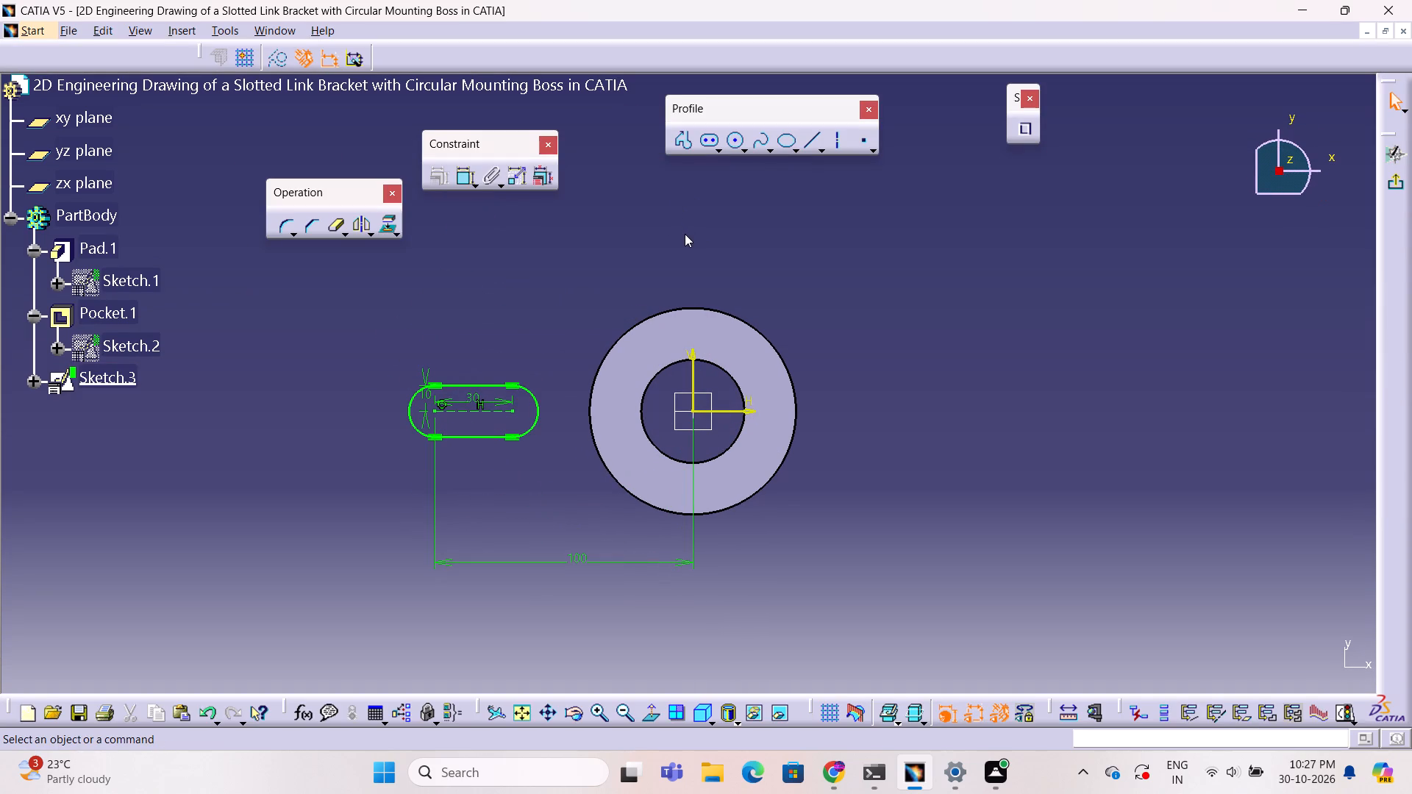
pyautogui.click(713, 717)
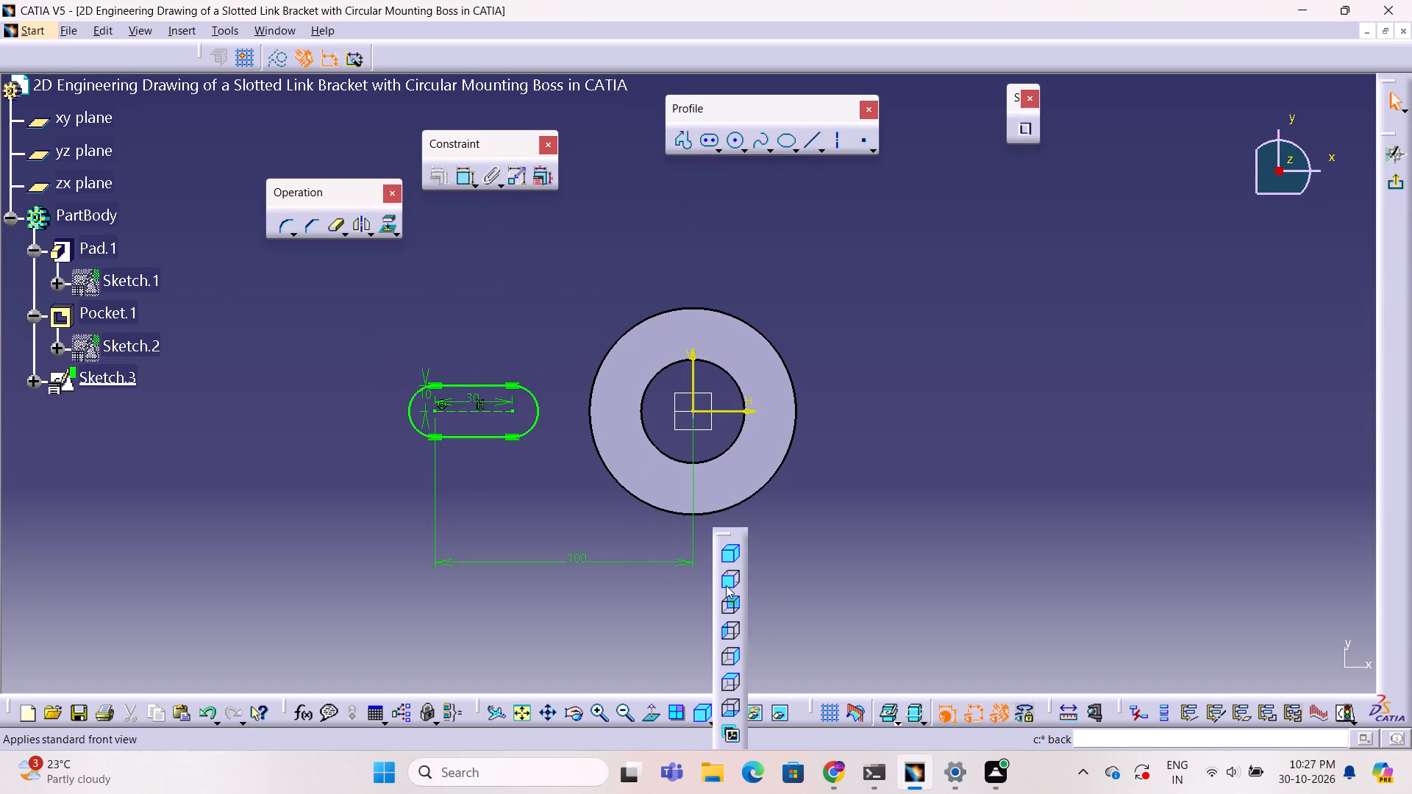
pyautogui.click(732, 673)
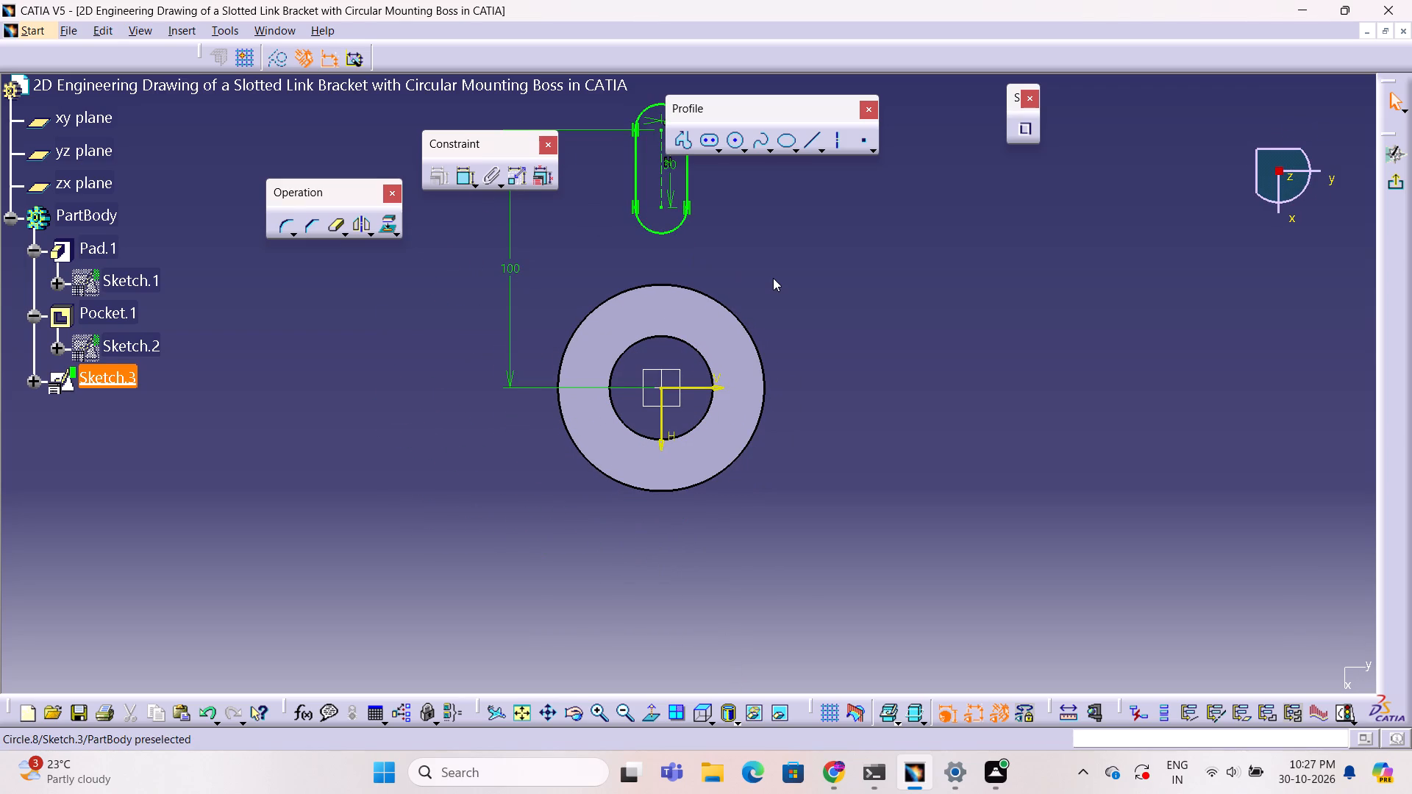
pyautogui.moveTo(791, 258); pyautogui.dragTo(535, 65)
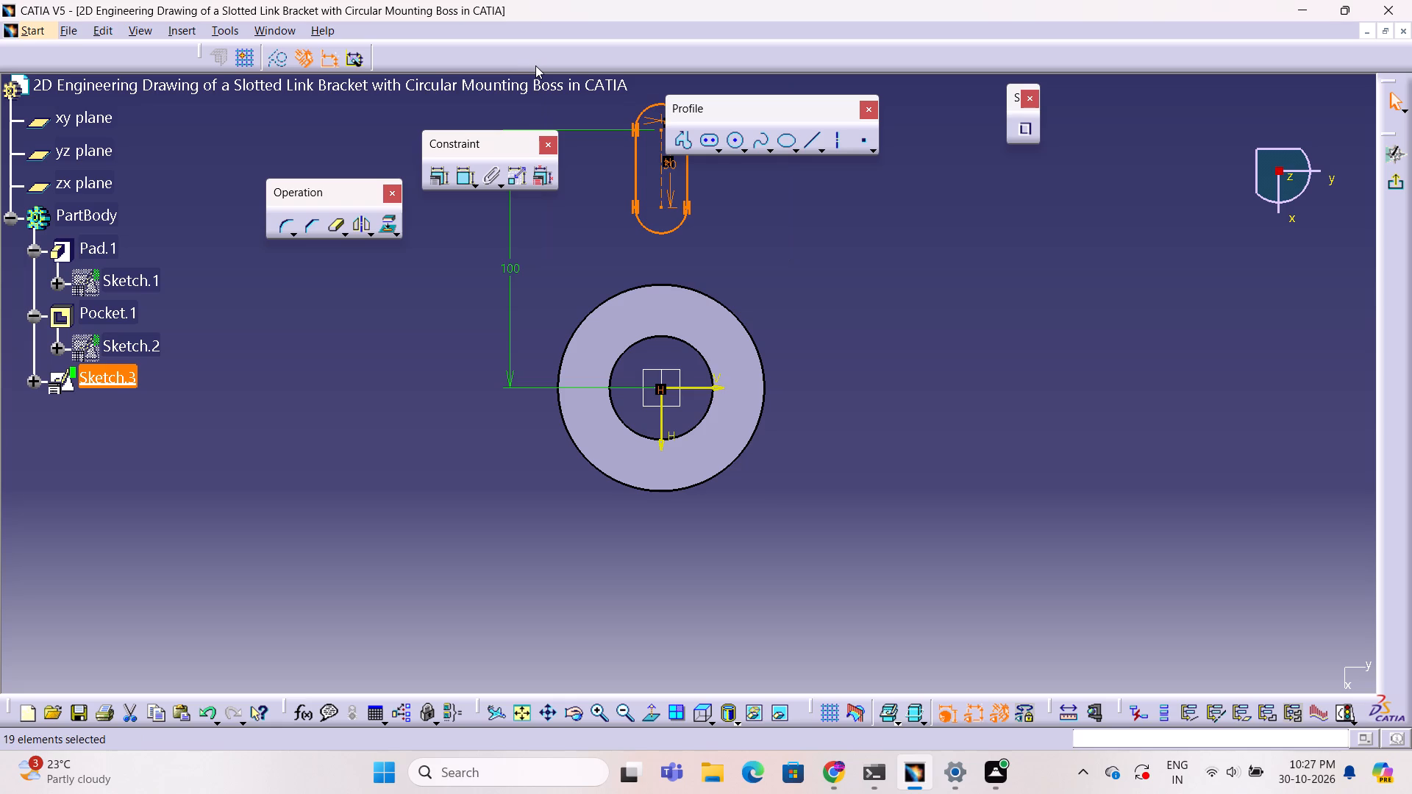
pyautogui.press('Delete')
pyautogui.press('Delete')
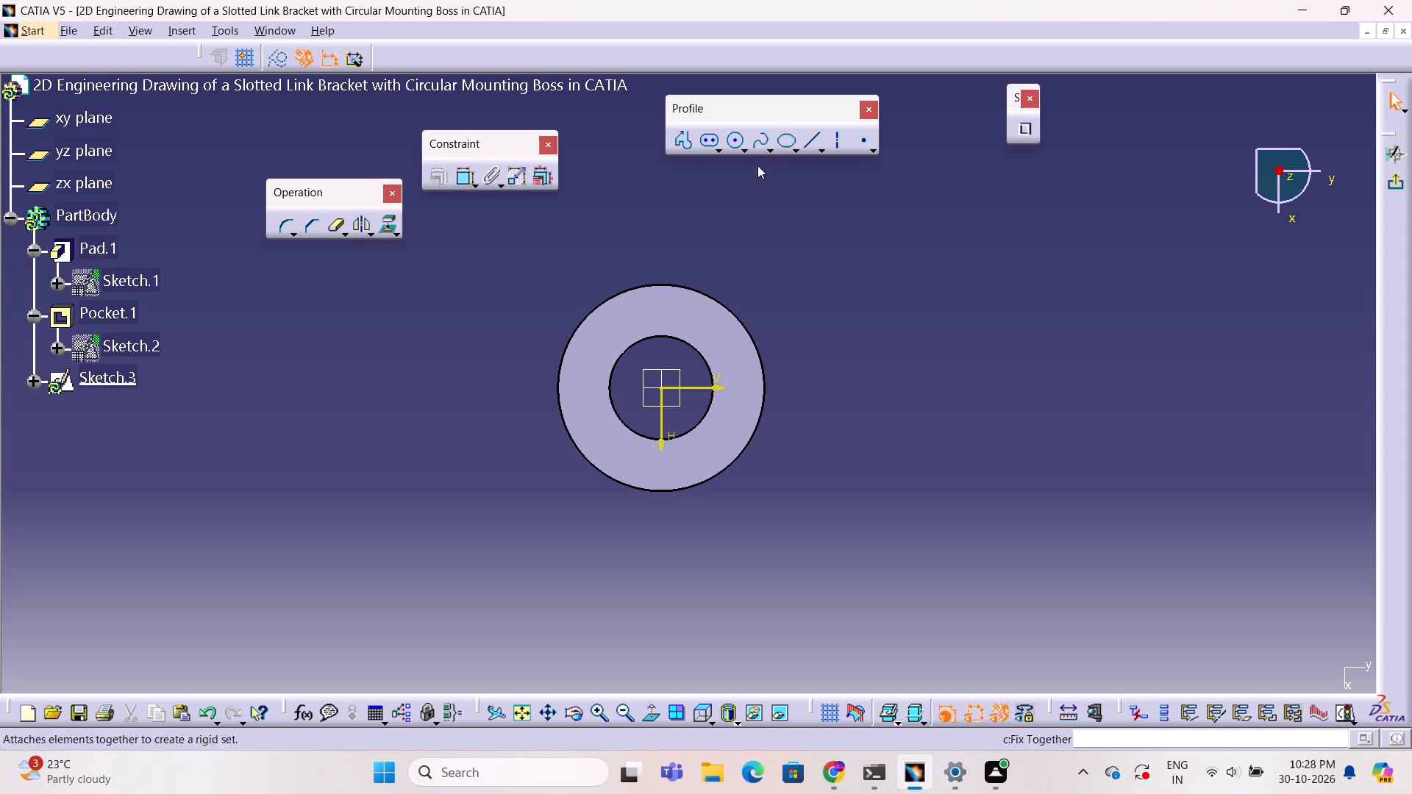
# Sketch an elongated hole on the negative V axis, starting about 104 mm from the origin, 30 mm between centres, radius about 12.2 mm.
pyautogui.click(707, 146)
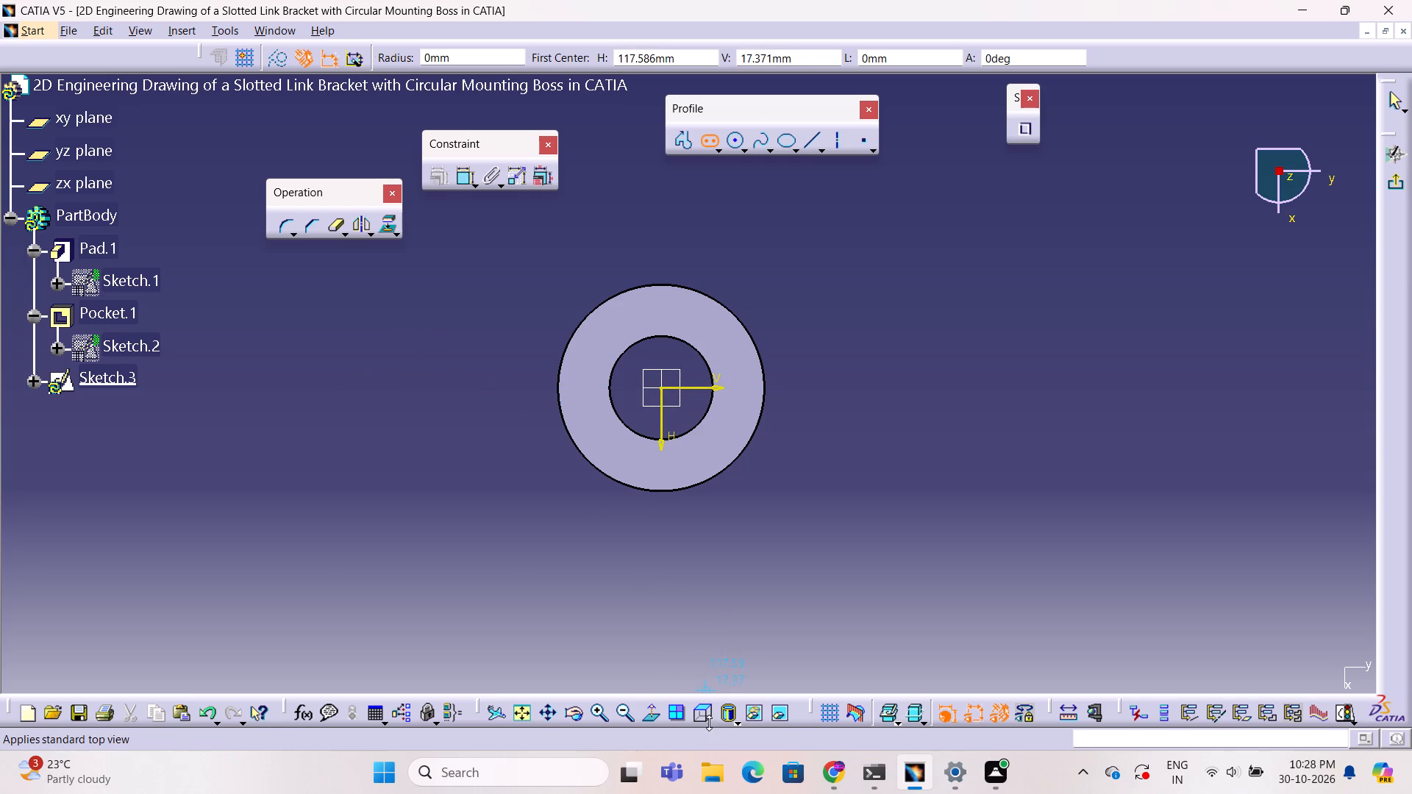
pyautogui.click(393, 387)
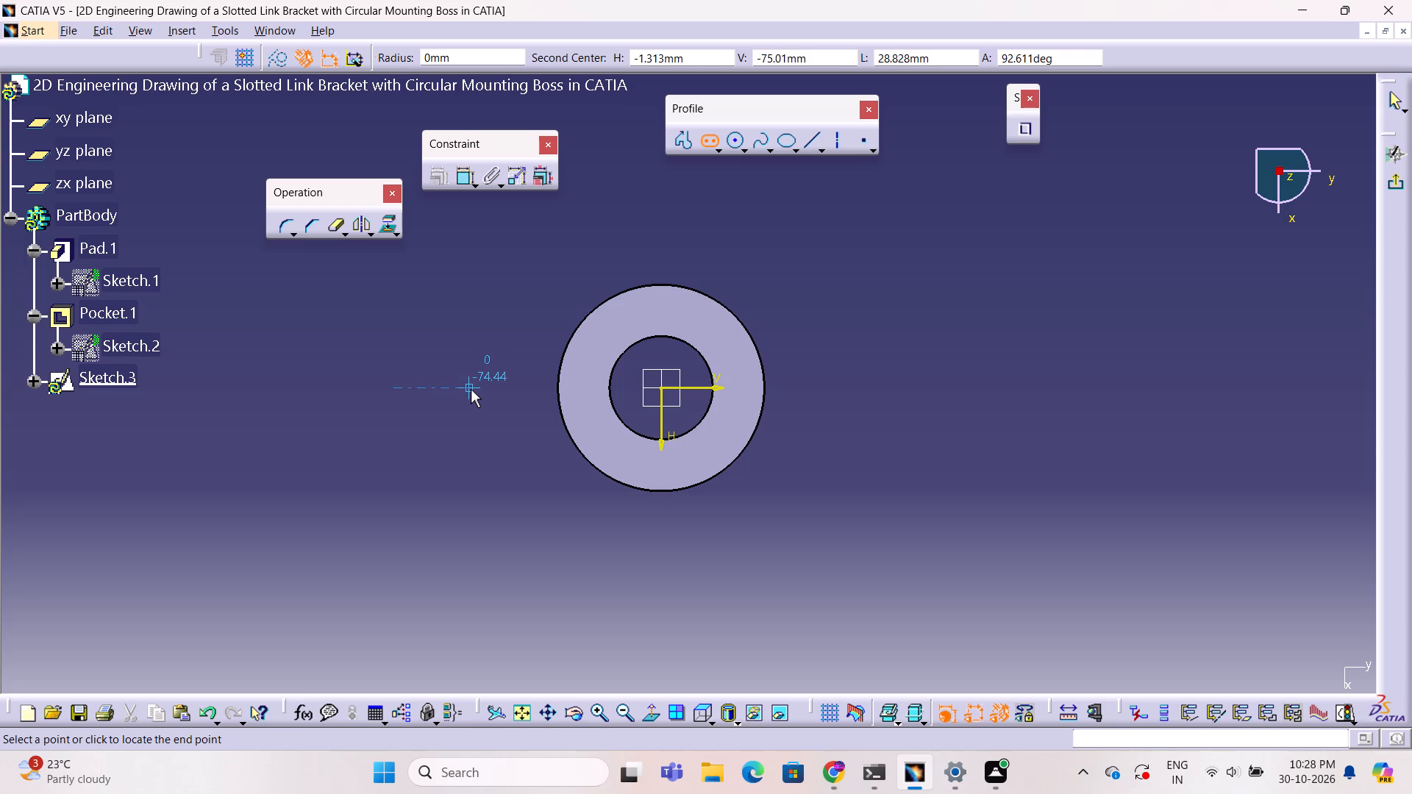
pyautogui.press('Tab')
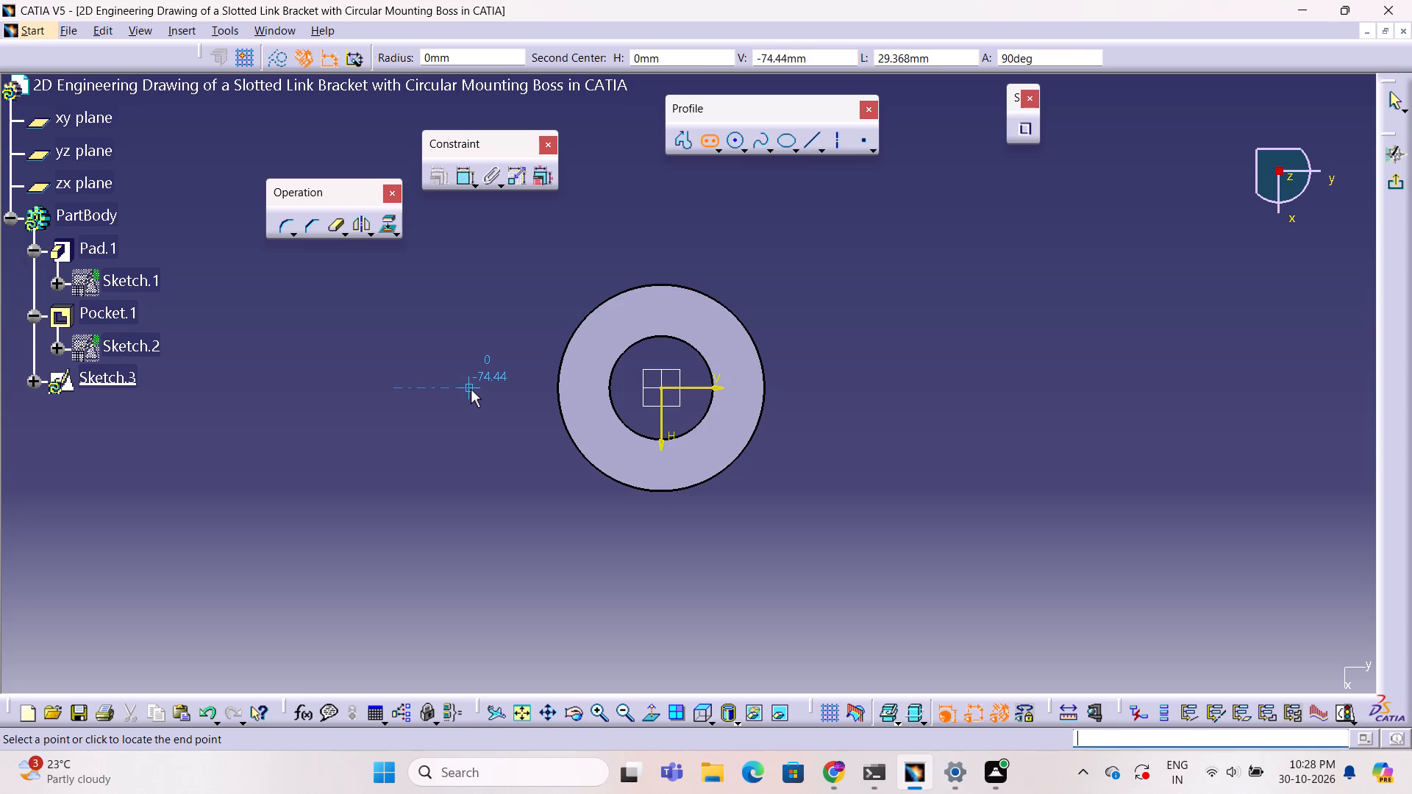
pyautogui.press('Tab')
pyautogui.press('Tab')
pyautogui.press('Tab')
pyautogui.press('Tab')
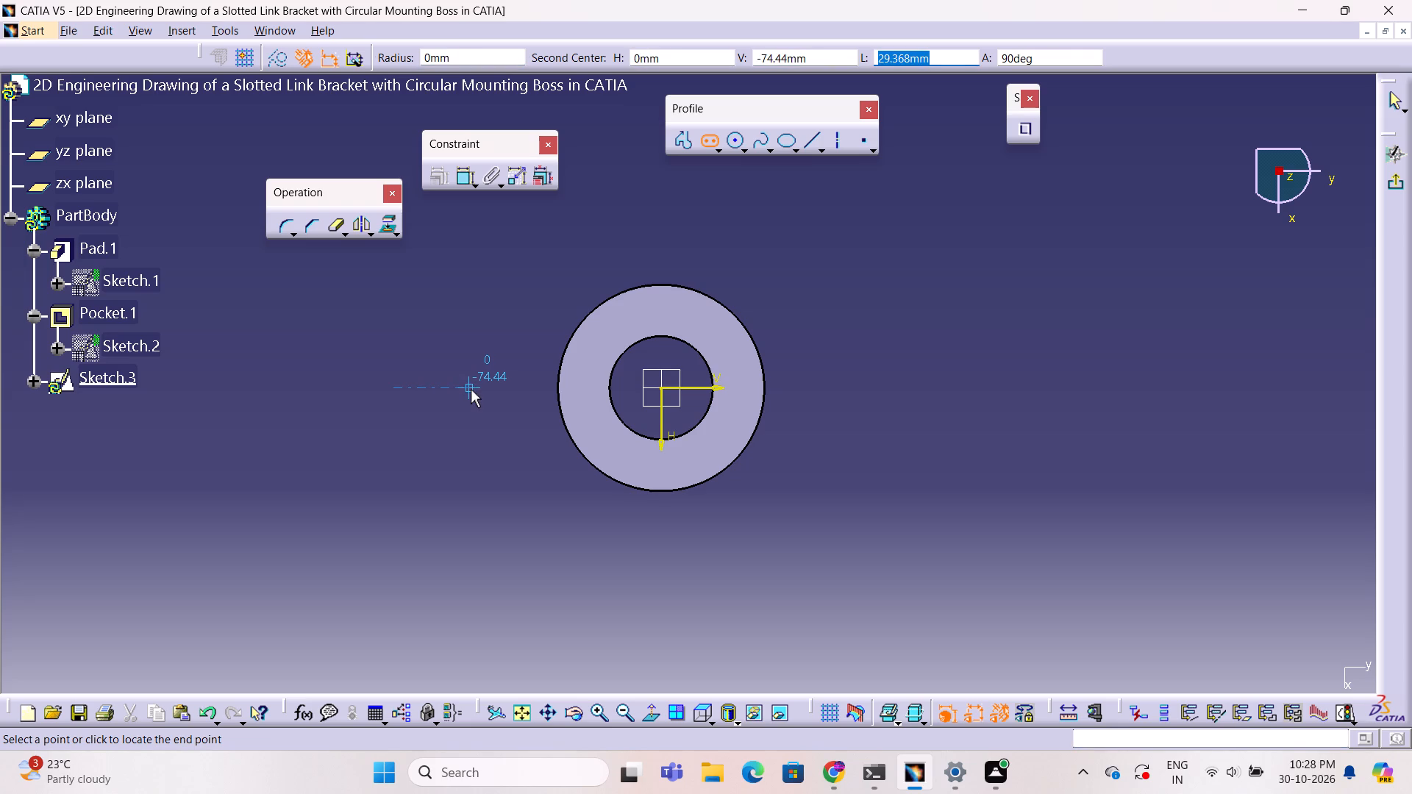
pyautogui.write('30')
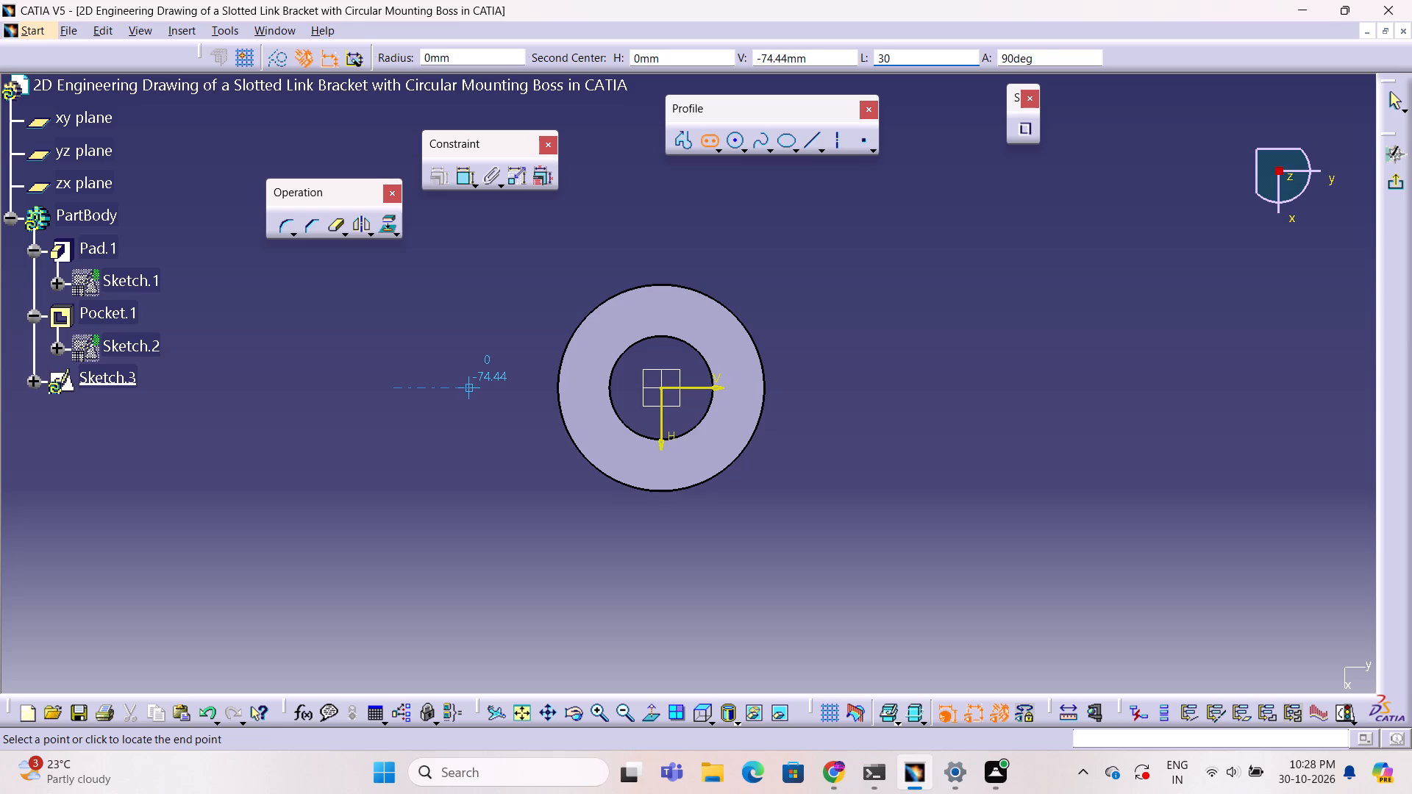
pyautogui.press('Return')
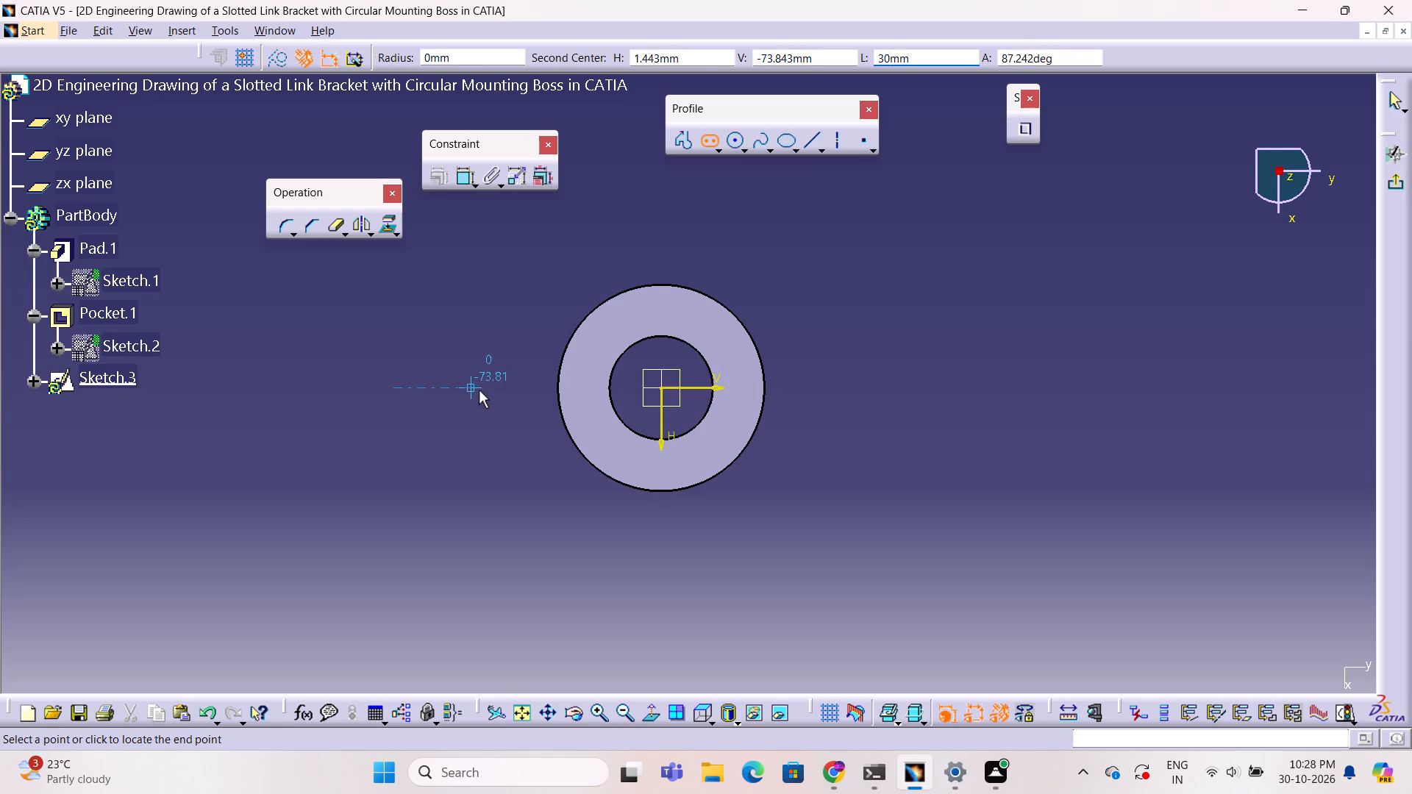
pyautogui.click(479, 390)
pyautogui.click(490, 411)
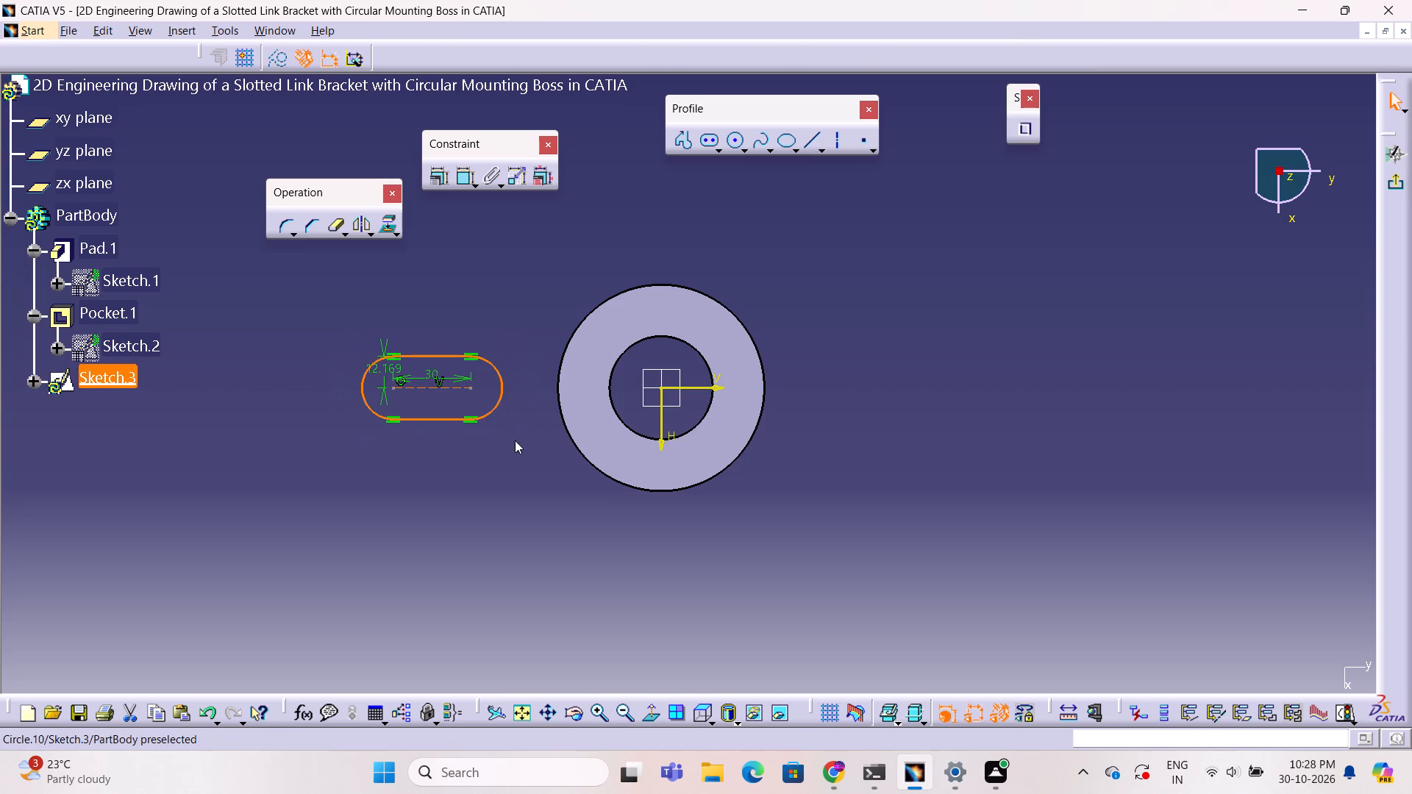
pyautogui.click(520, 446)
# Set the new elongated hole's radius to 10 mm.
pyautogui.doubleClick(395, 368)
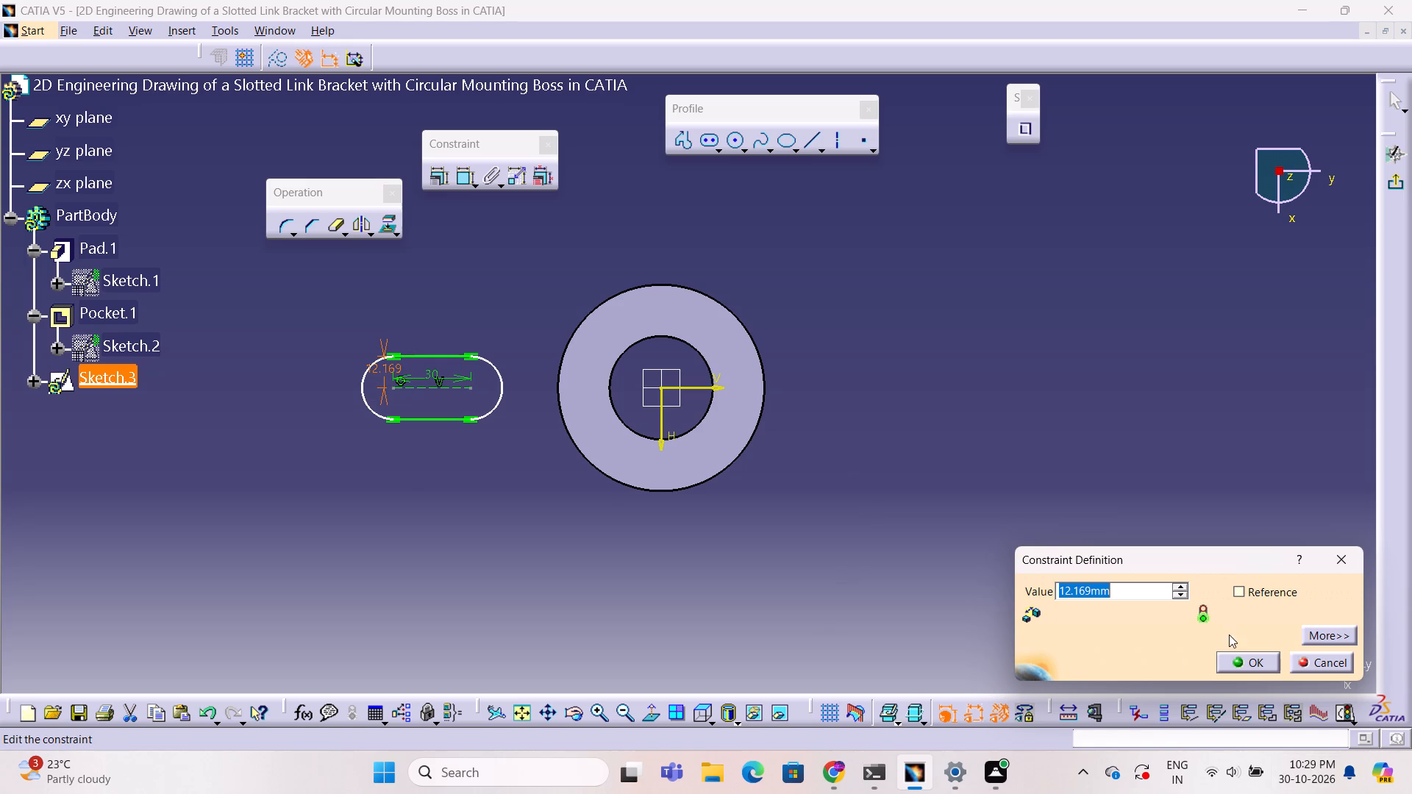
pyautogui.write('10')
pyautogui.press('Return')
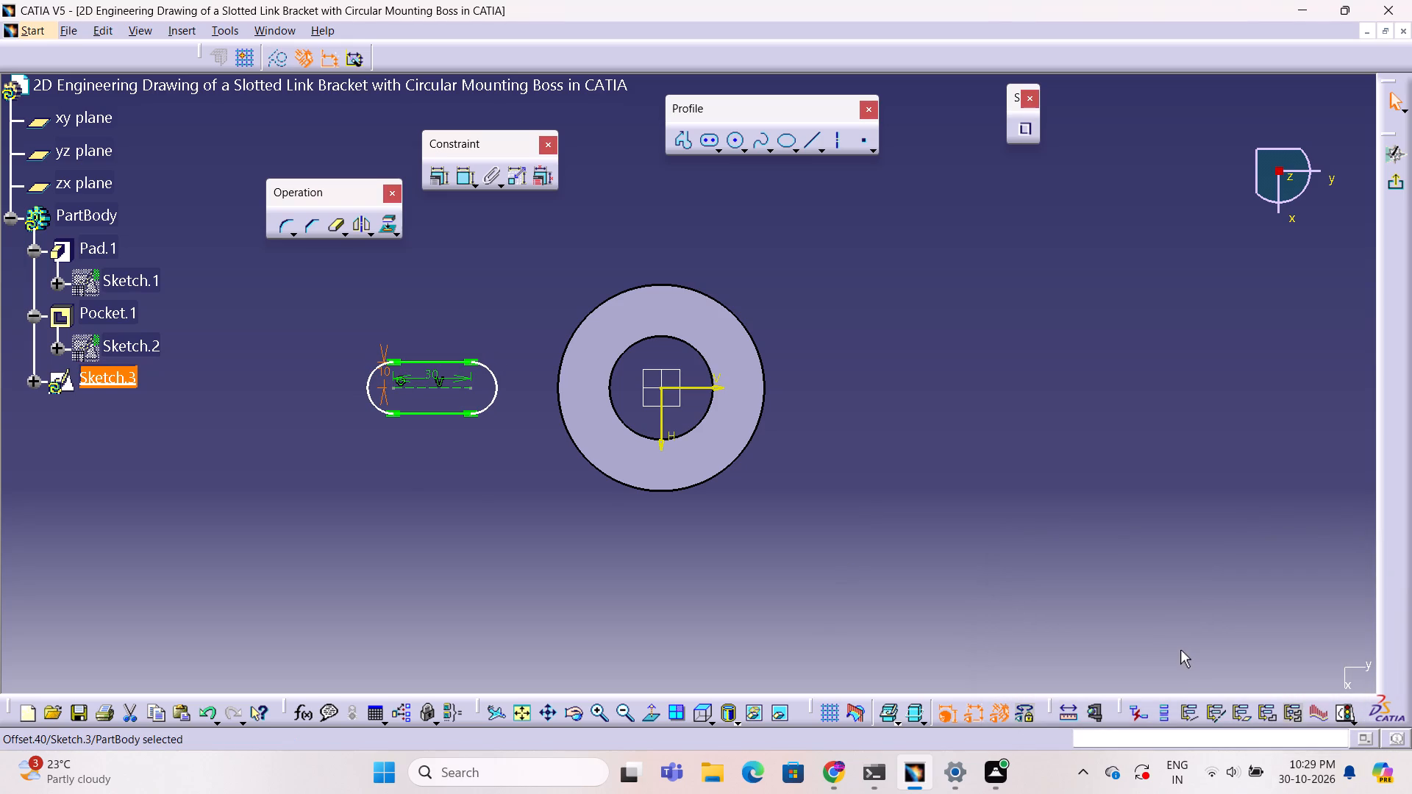
pyautogui.click(1163, 618)
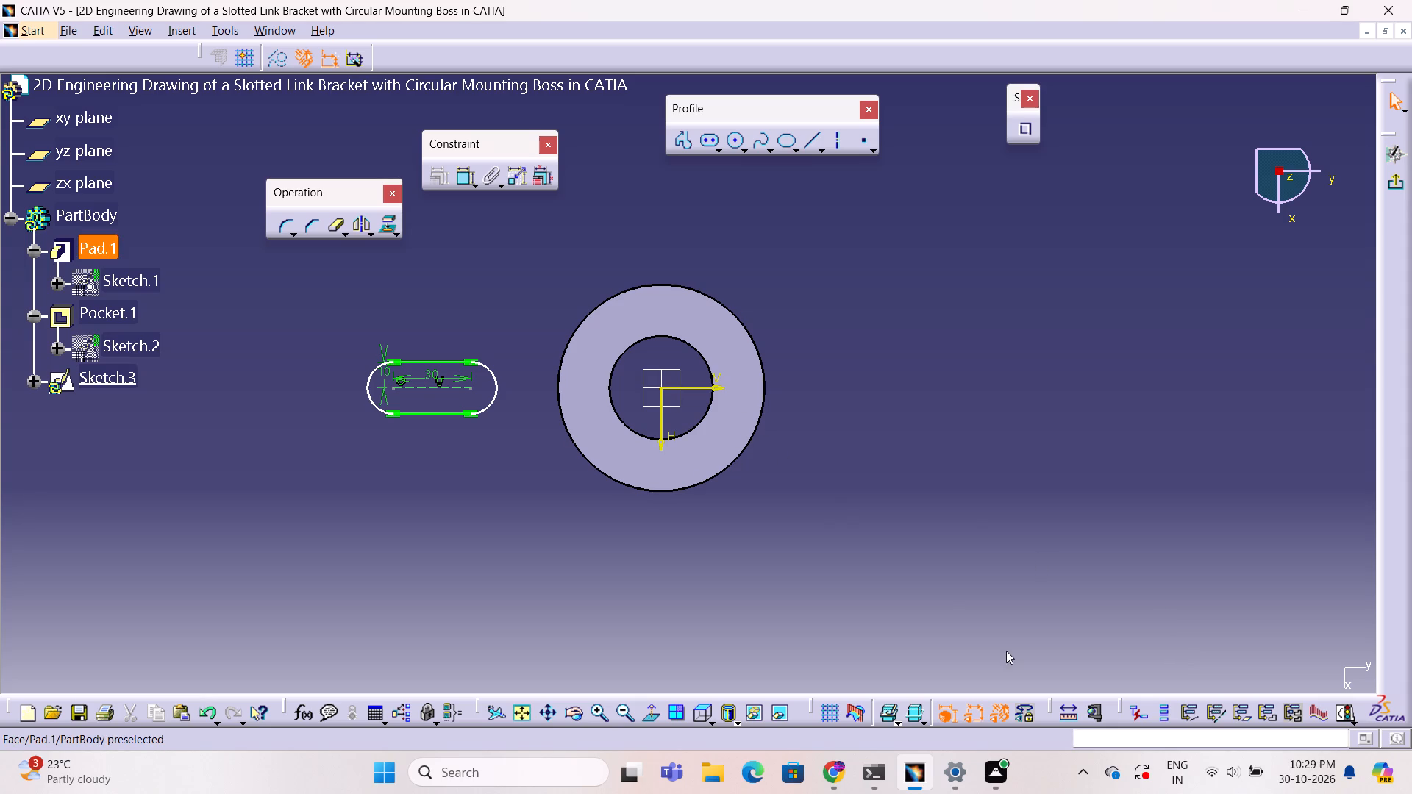
pyautogui.click(958, 467)
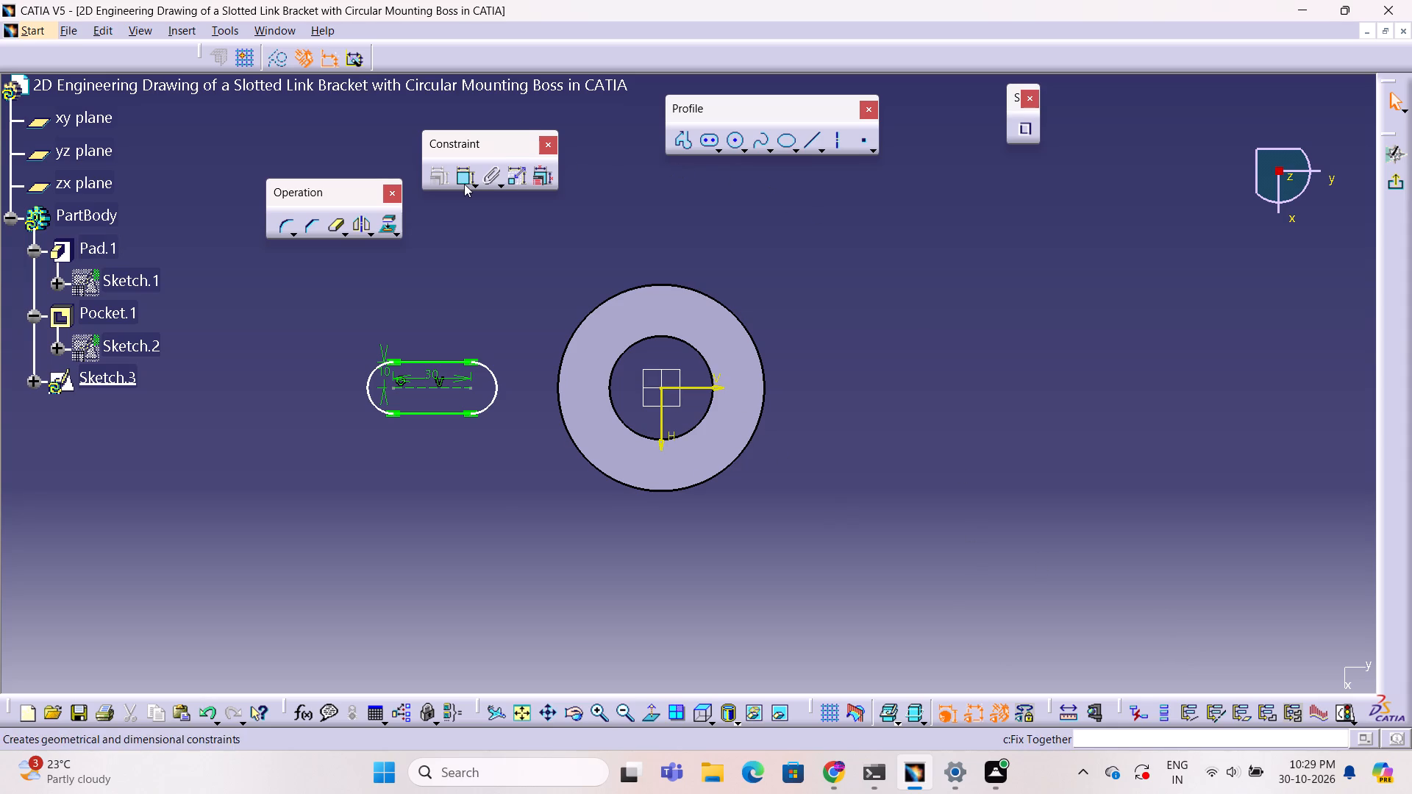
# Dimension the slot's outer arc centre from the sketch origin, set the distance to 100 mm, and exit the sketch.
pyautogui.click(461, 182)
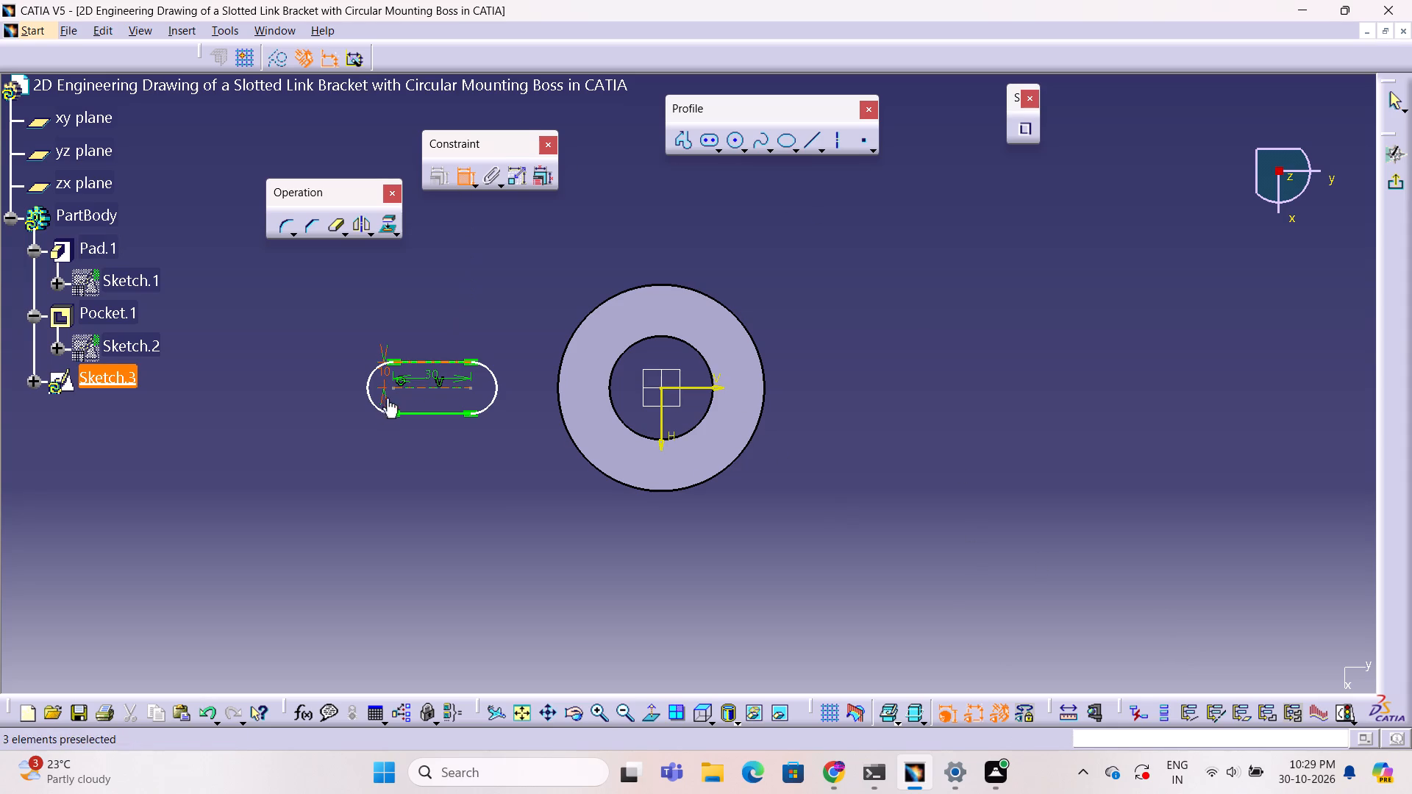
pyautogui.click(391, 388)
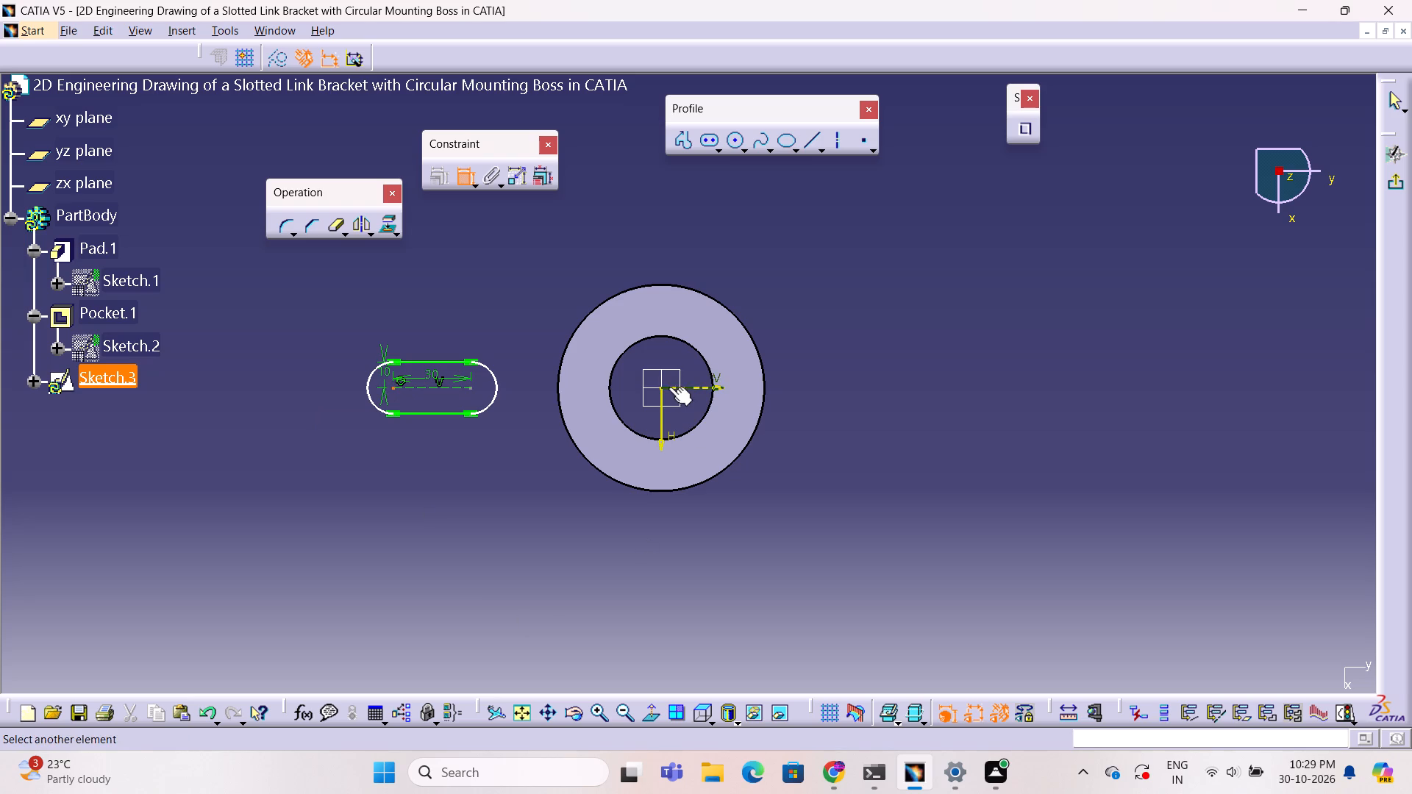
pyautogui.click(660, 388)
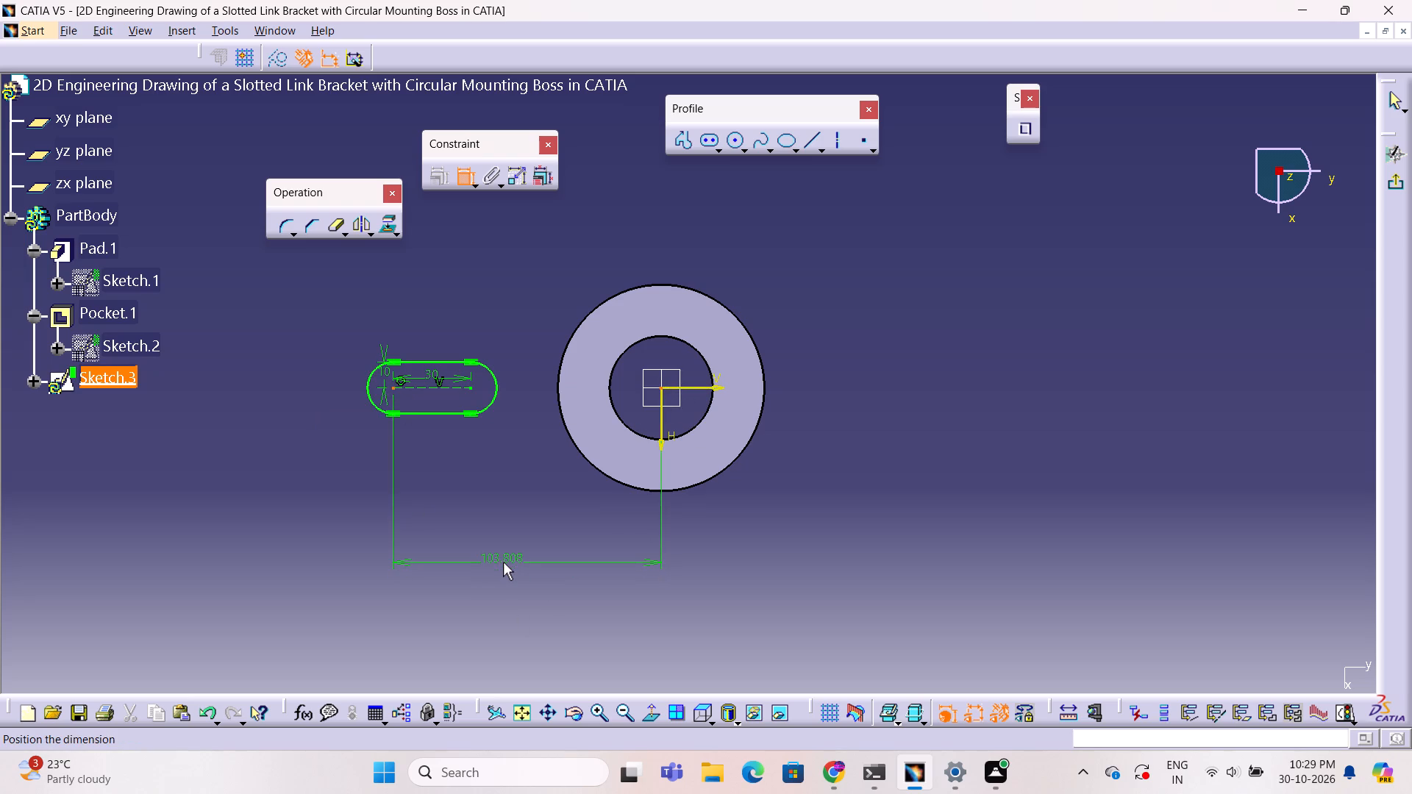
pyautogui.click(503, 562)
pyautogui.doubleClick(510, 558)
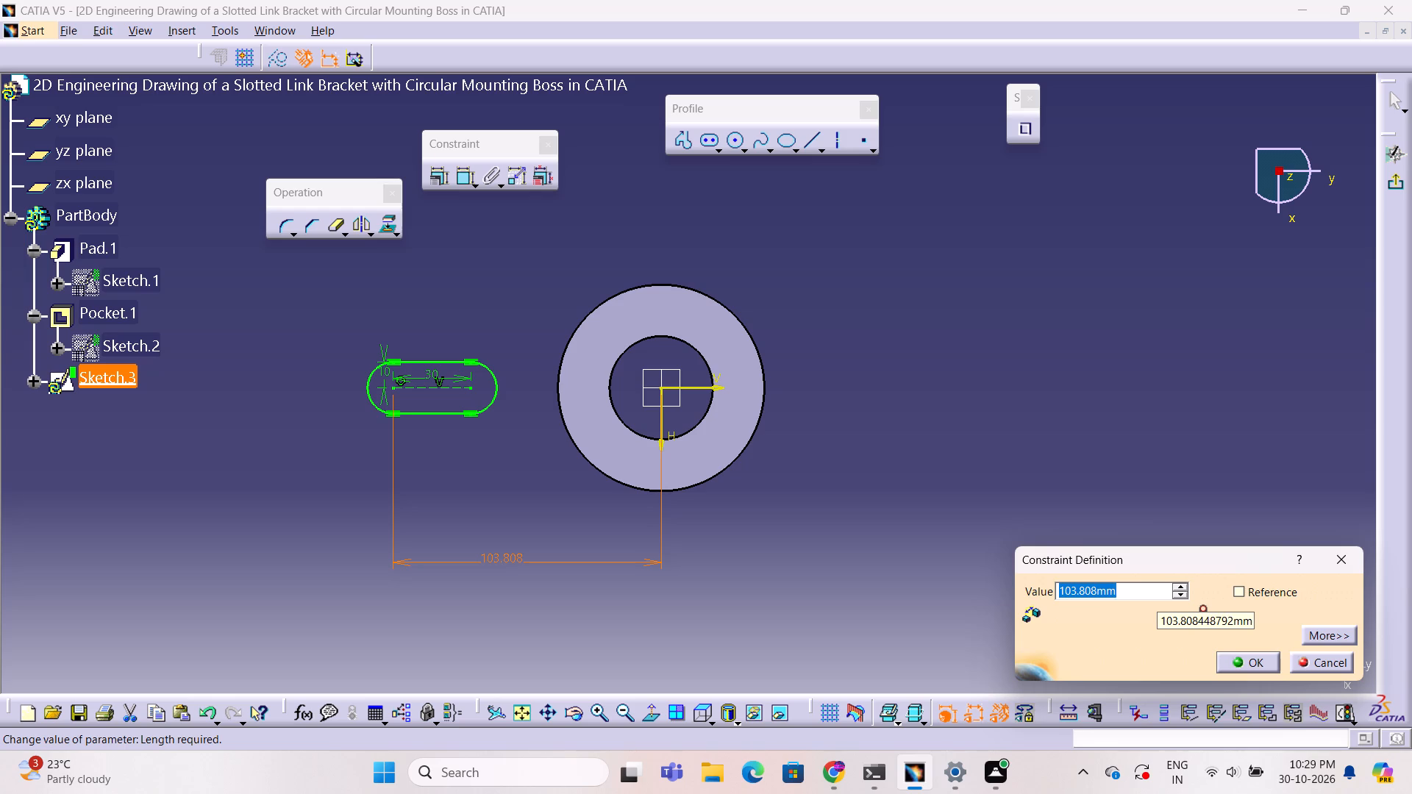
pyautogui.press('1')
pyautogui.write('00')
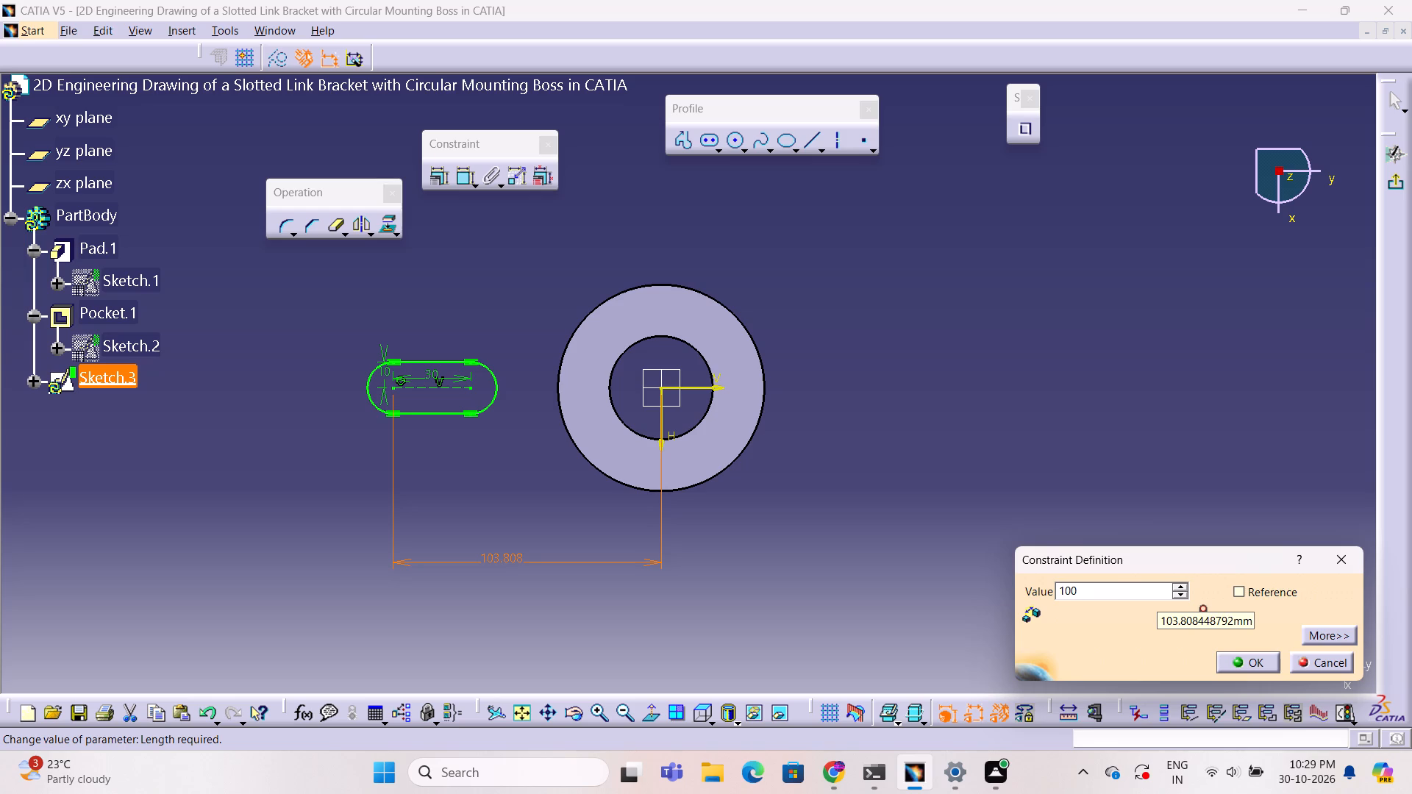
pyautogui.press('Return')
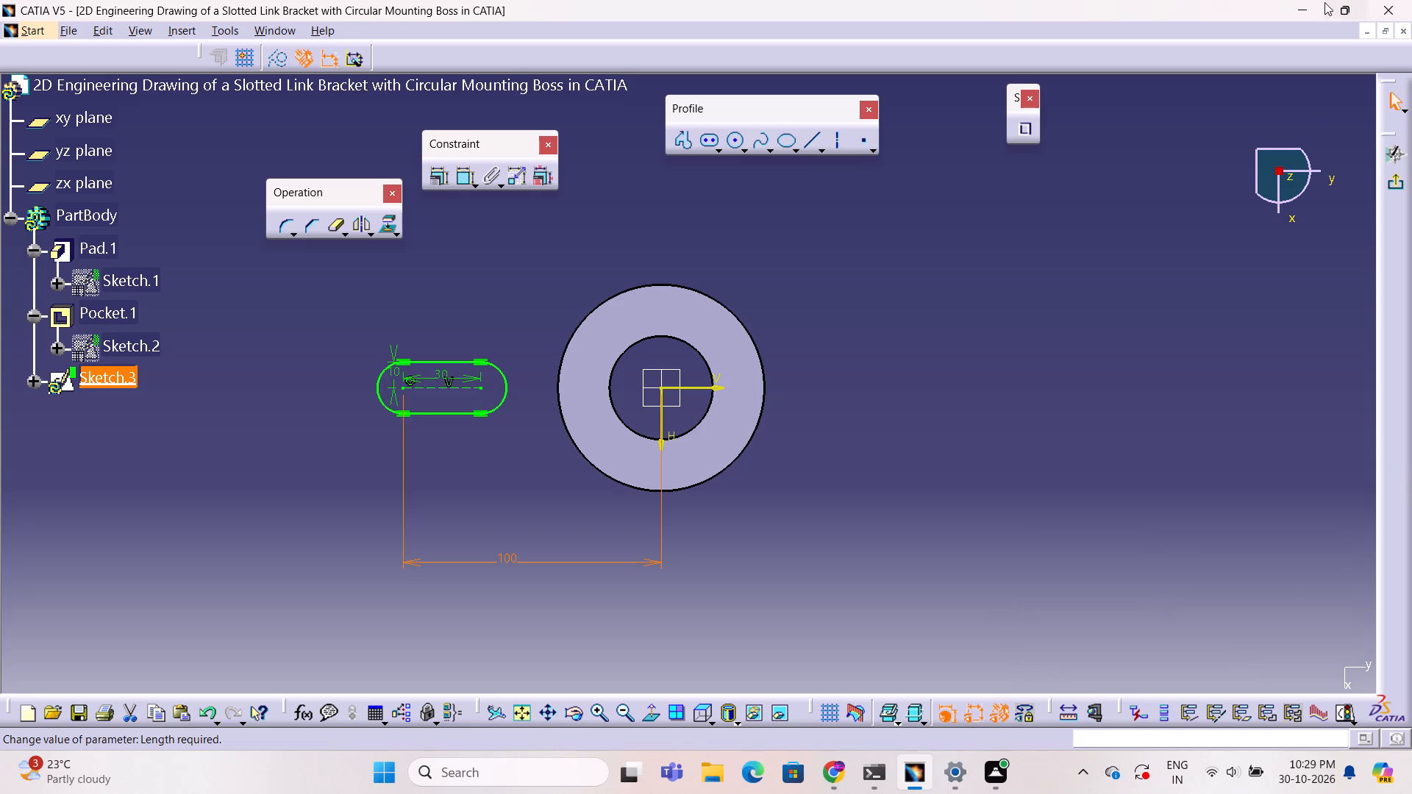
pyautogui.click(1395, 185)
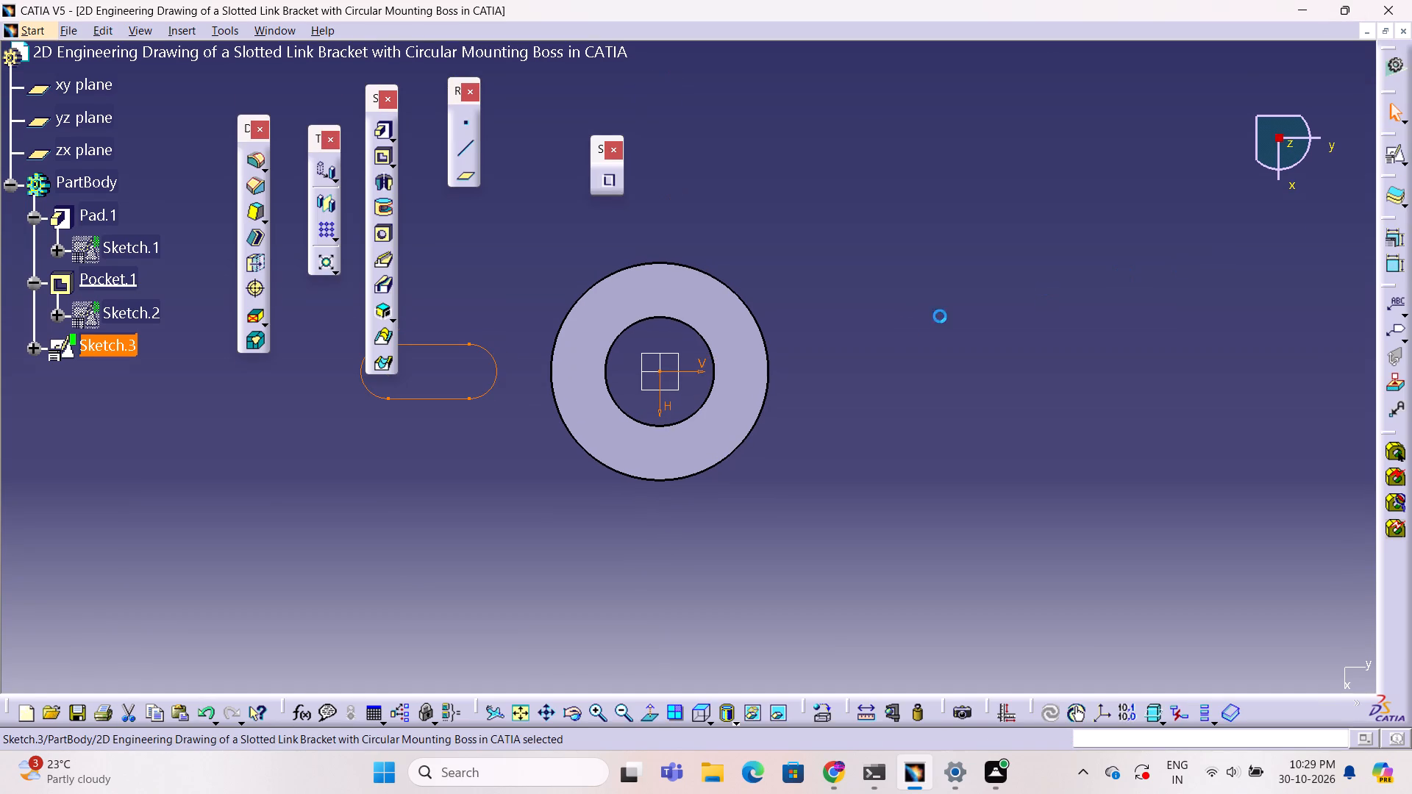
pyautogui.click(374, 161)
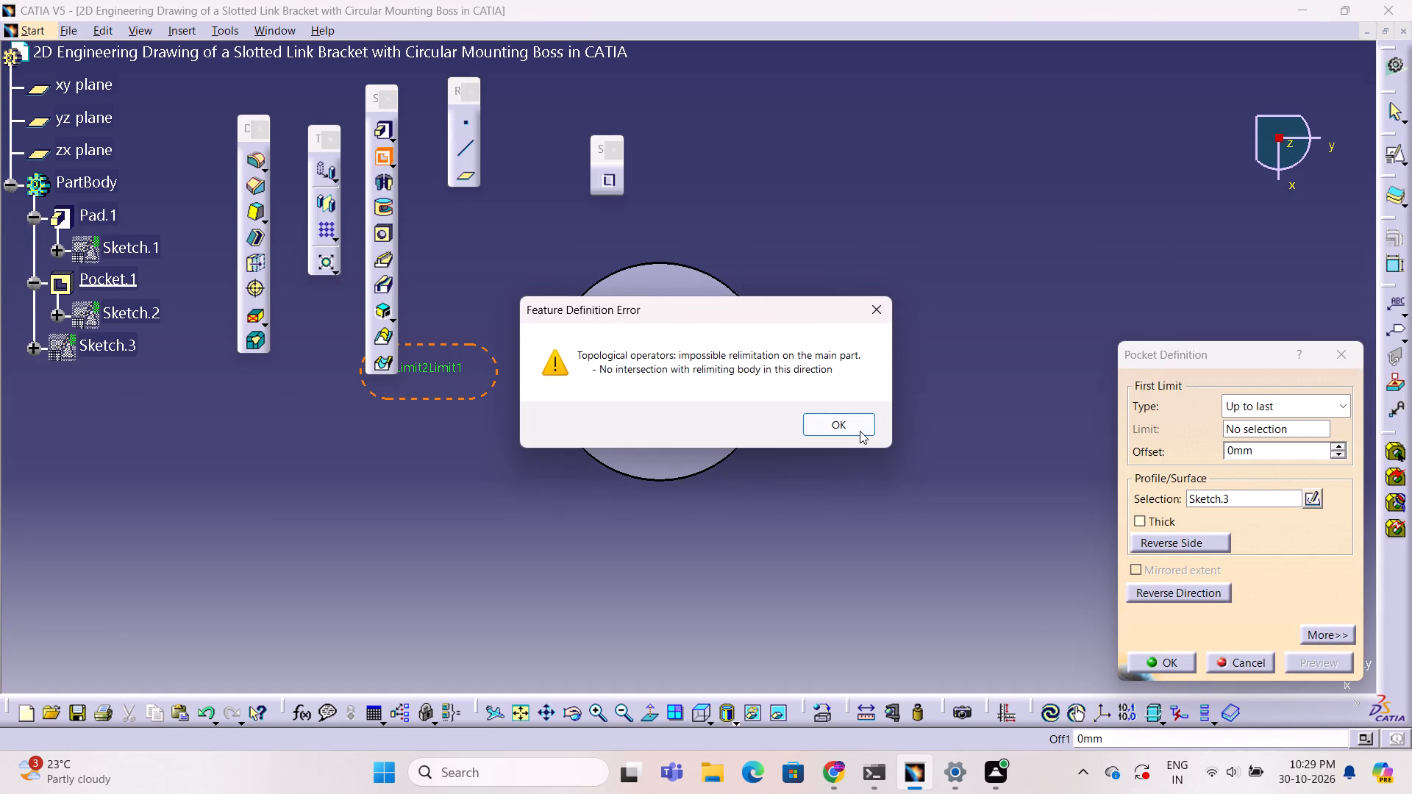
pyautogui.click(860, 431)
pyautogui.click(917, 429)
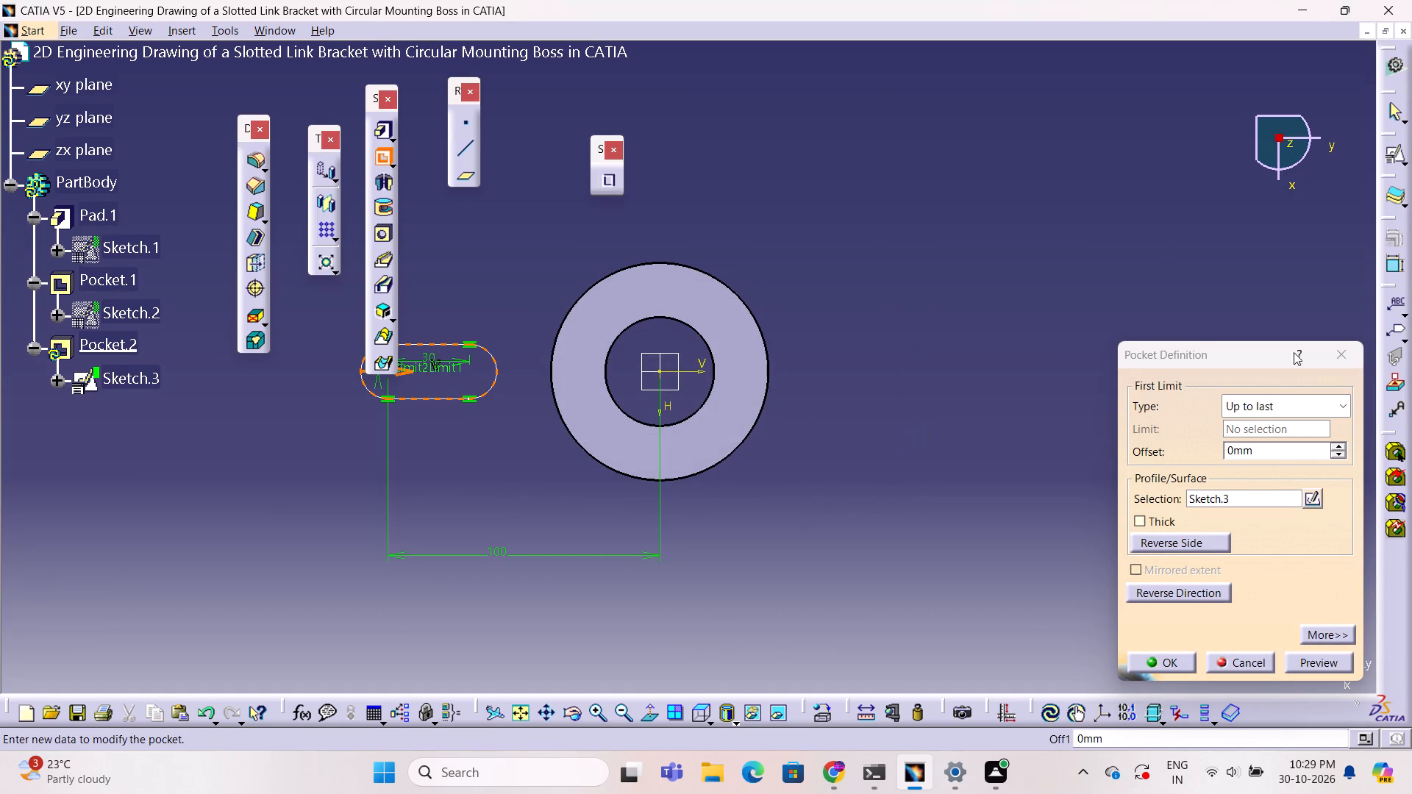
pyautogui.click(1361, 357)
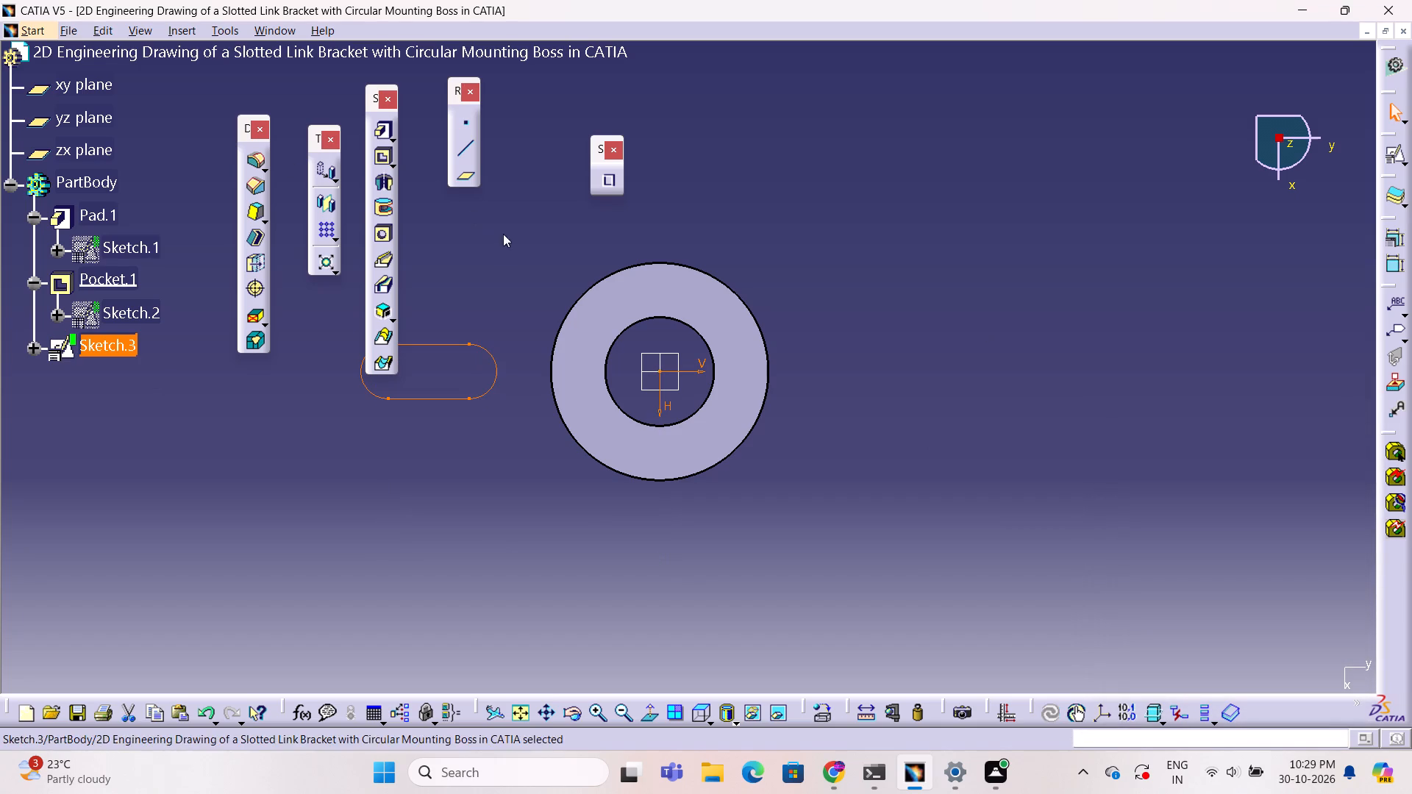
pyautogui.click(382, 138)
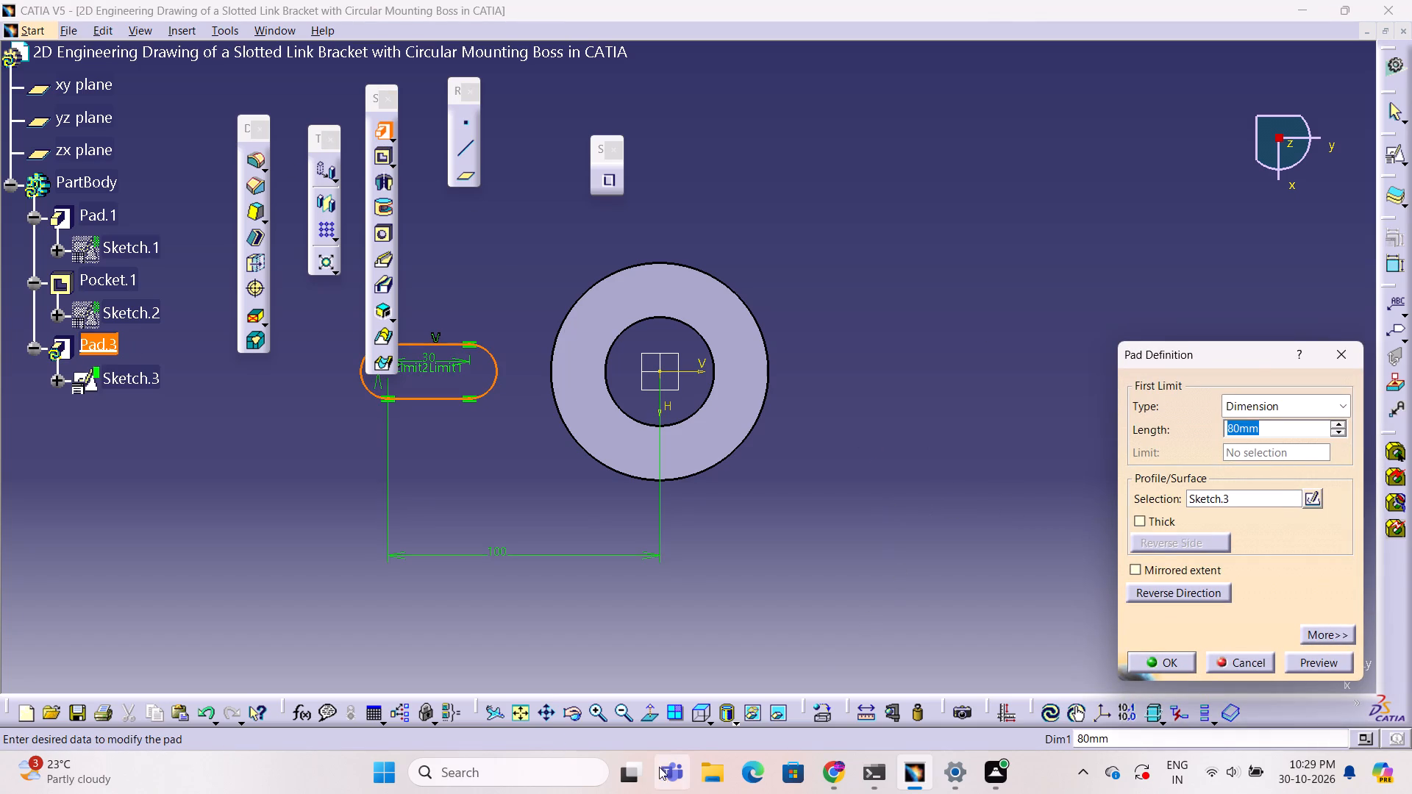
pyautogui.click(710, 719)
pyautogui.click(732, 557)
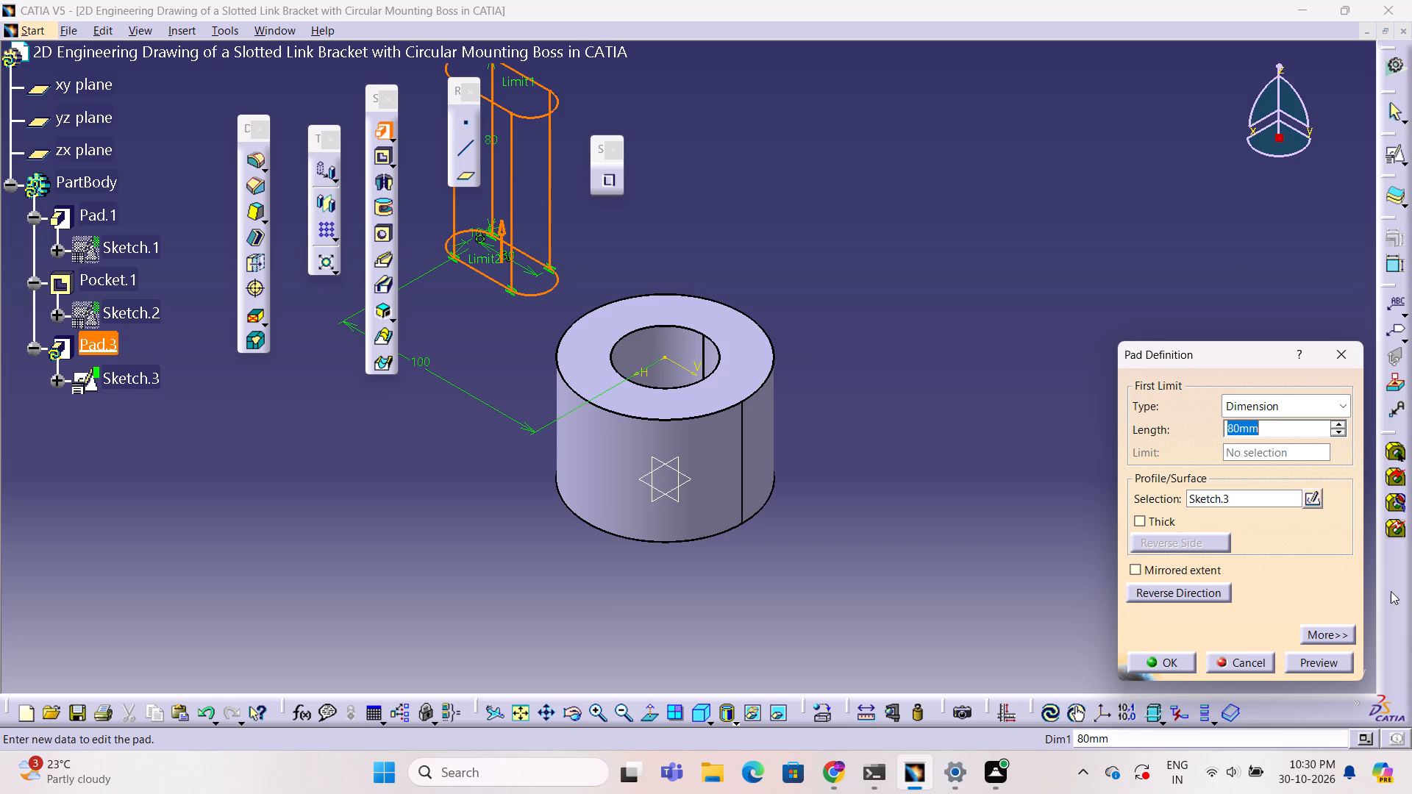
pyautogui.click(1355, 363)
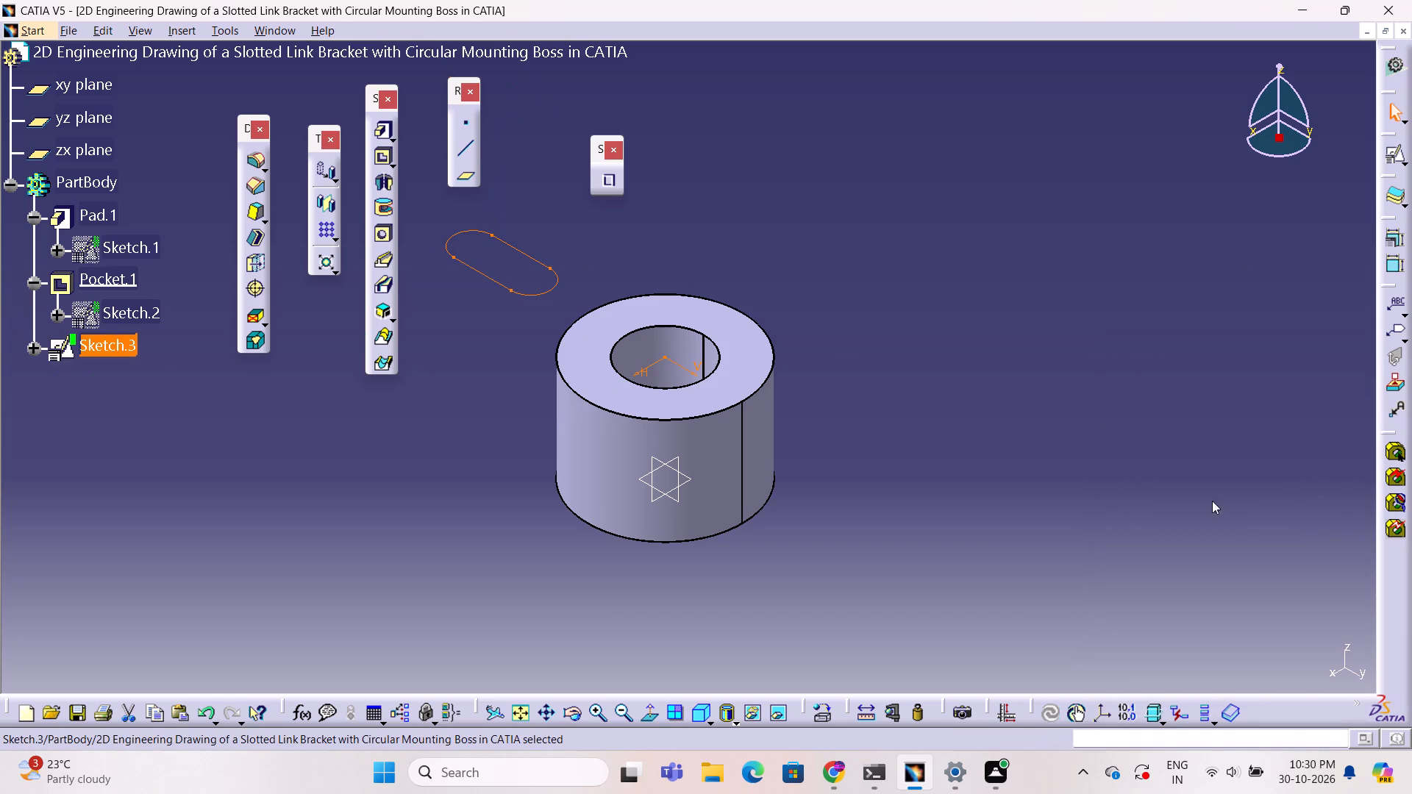
# Examine the slot profile's height and position relative to the boss in 3D, and reopen Sketch.3 to check it in top view.
pyautogui.moveTo(535, 609); pyautogui.dragTo(670, 473, button='middle')
pyautogui.keyDown('ctrl'); pyautogui.moveTo(535, 609); pyautogui.dragTo(670, 473, button='right'); pyautogui.keyUp('ctrl')
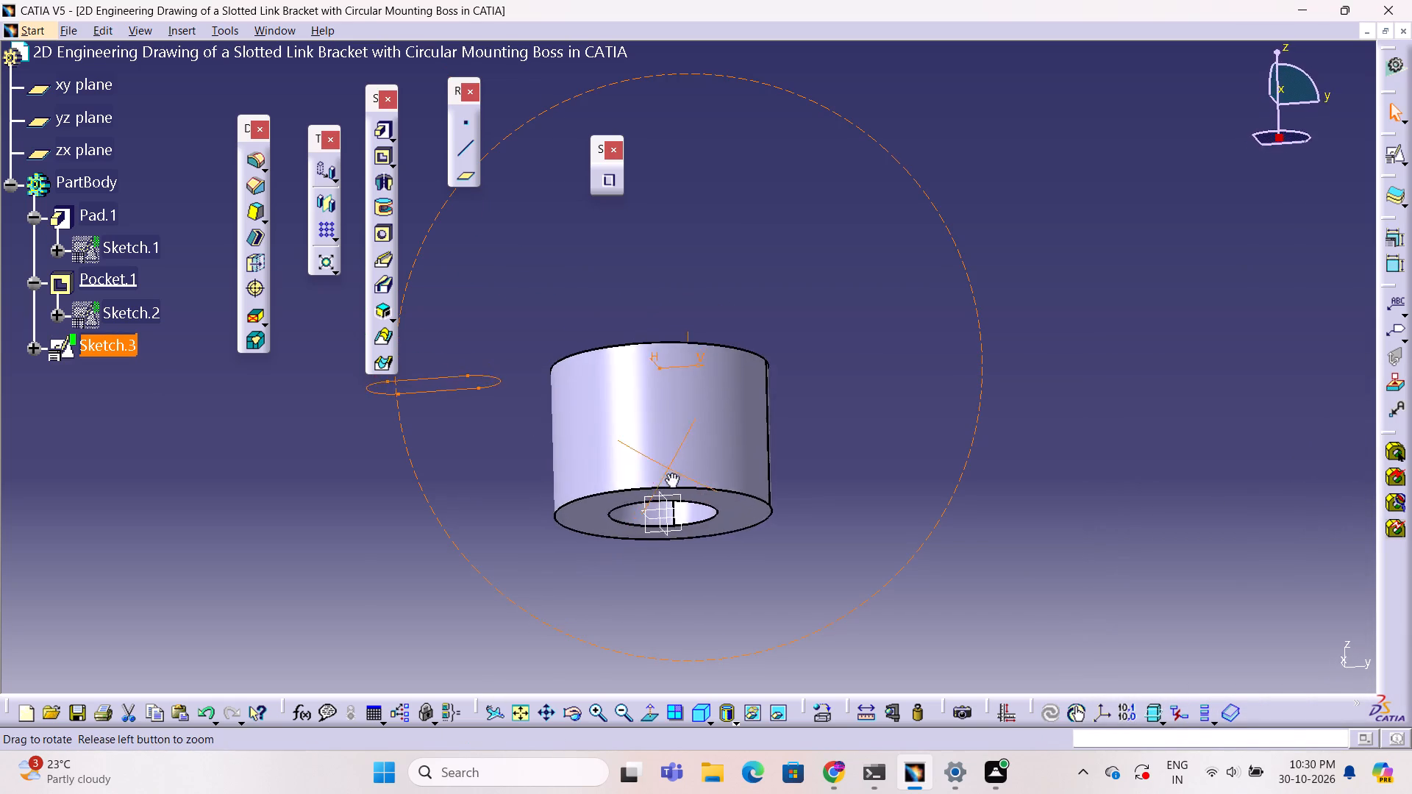
pyautogui.moveTo(670, 473); pyautogui.dragTo(677, 517, button='middle')
pyautogui.keyDown('ctrl'); pyautogui.moveTo(670, 473); pyautogui.dragTo(677, 517, button='right'); pyautogui.keyUp('ctrl')
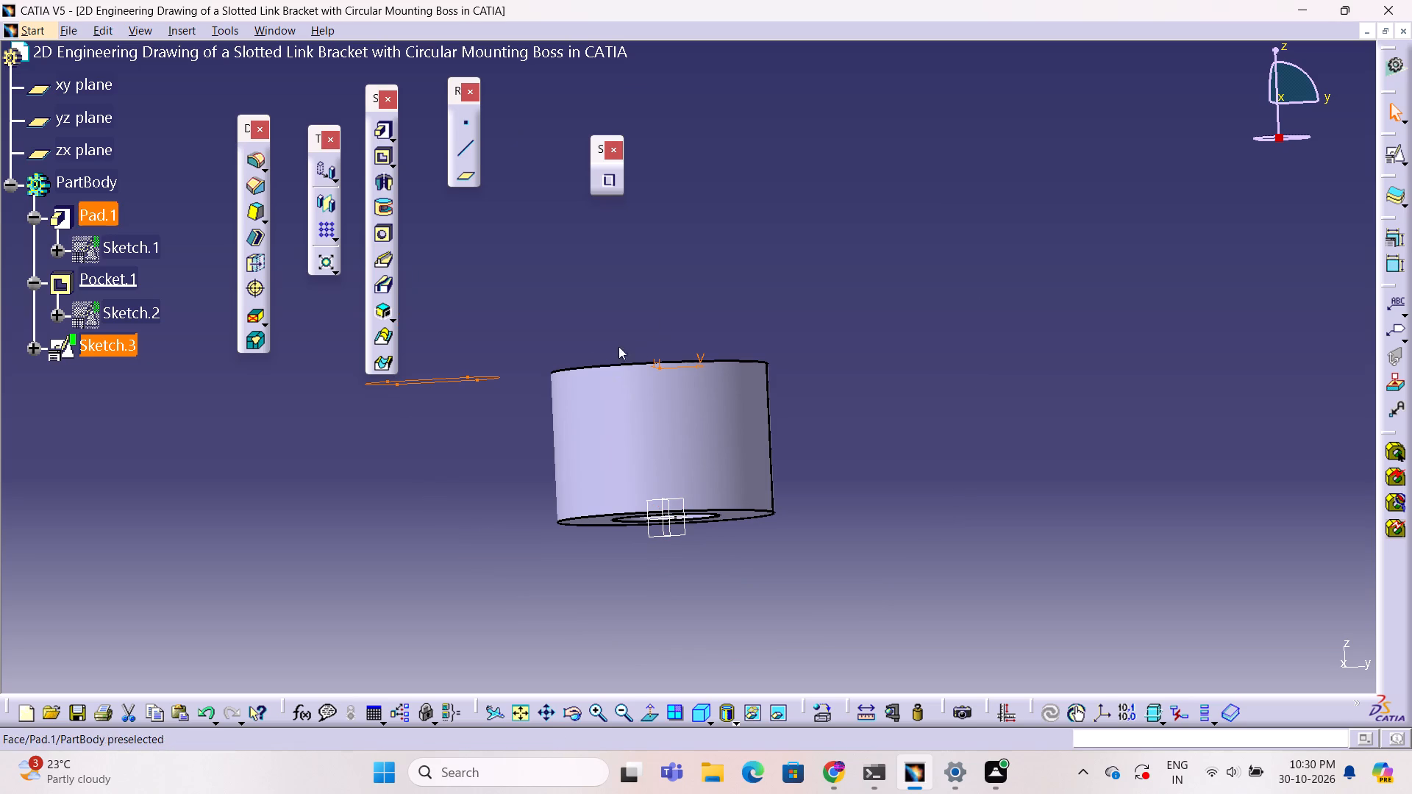
pyautogui.click(991, 453)
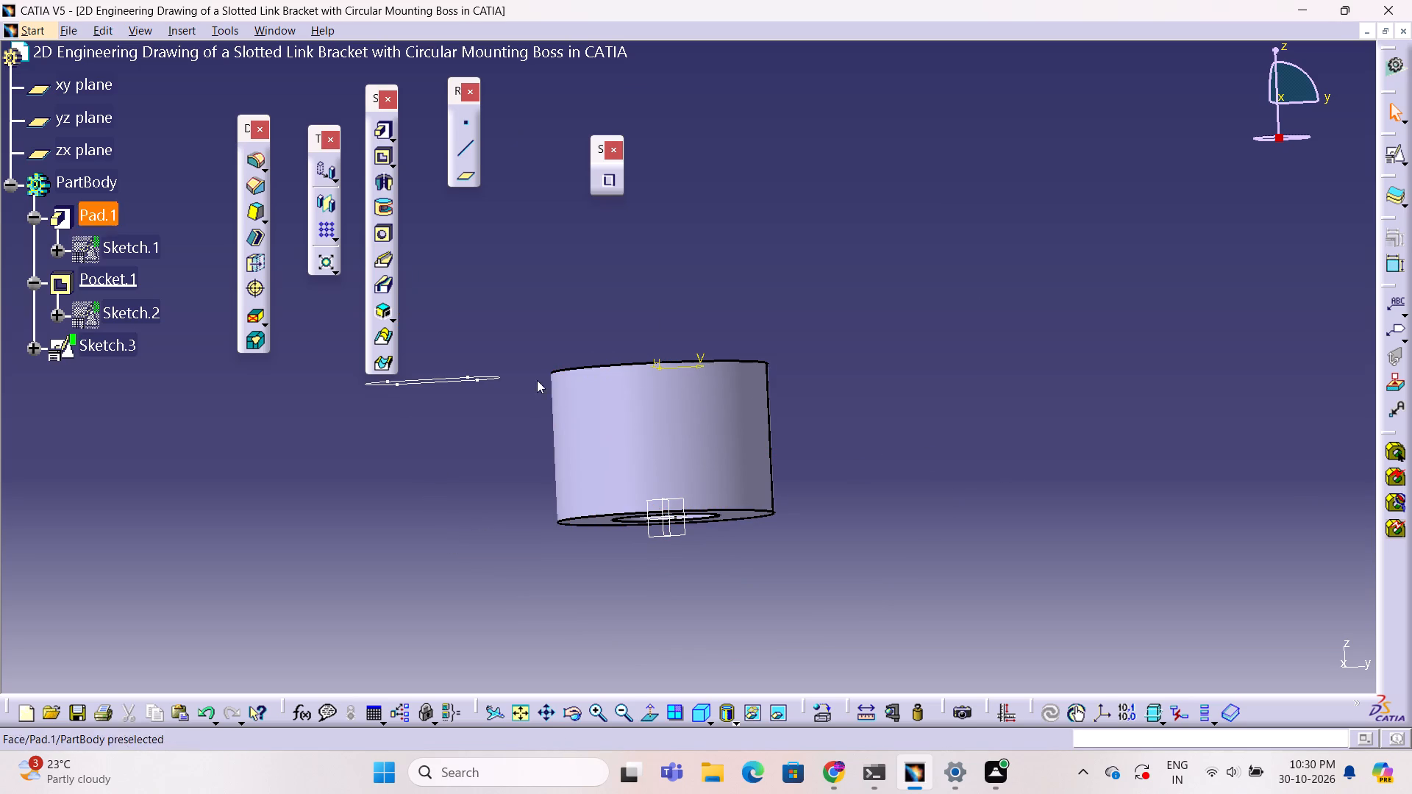
pyautogui.doubleClick(492, 376)
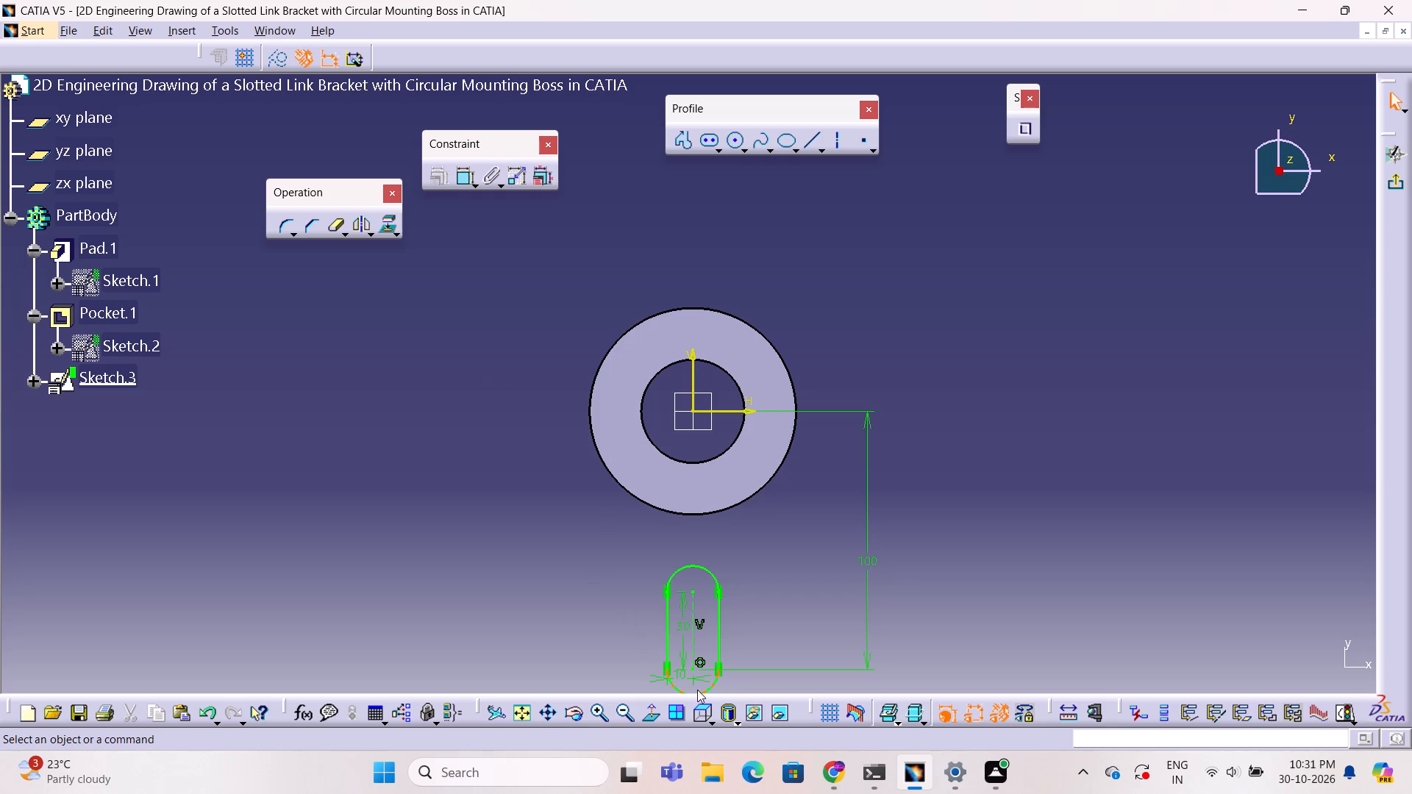
pyautogui.click(705, 710)
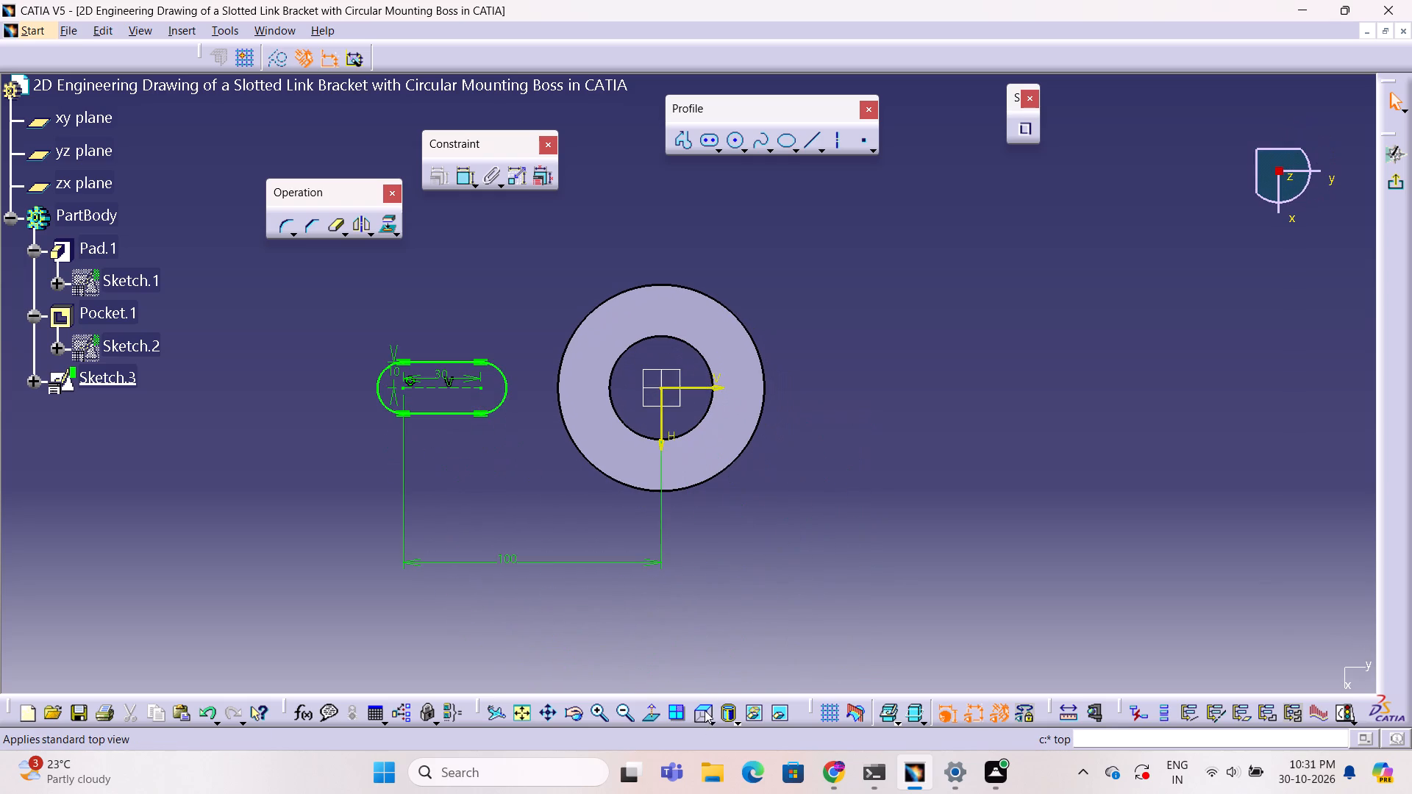
pyautogui.click(741, 587)
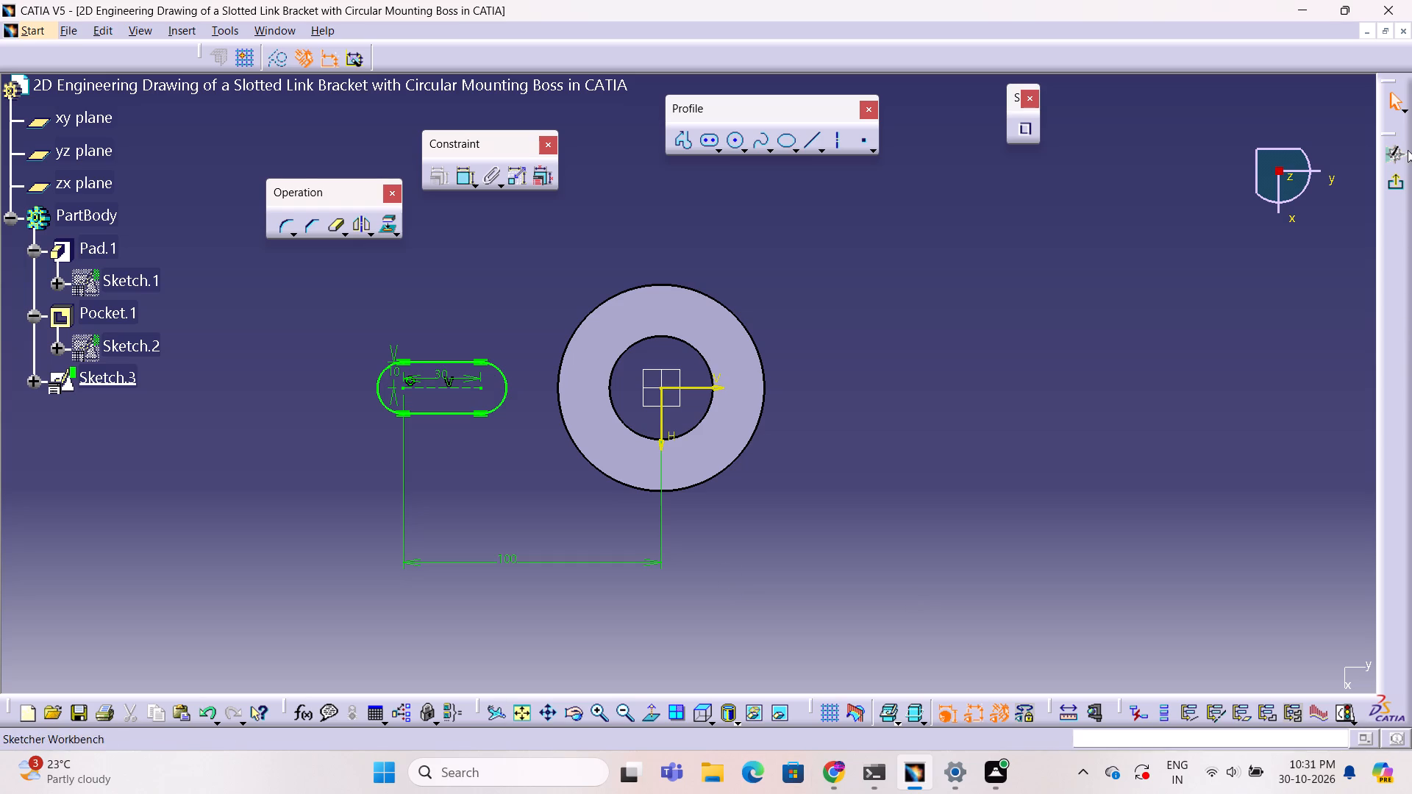
pyautogui.click(1402, 181)
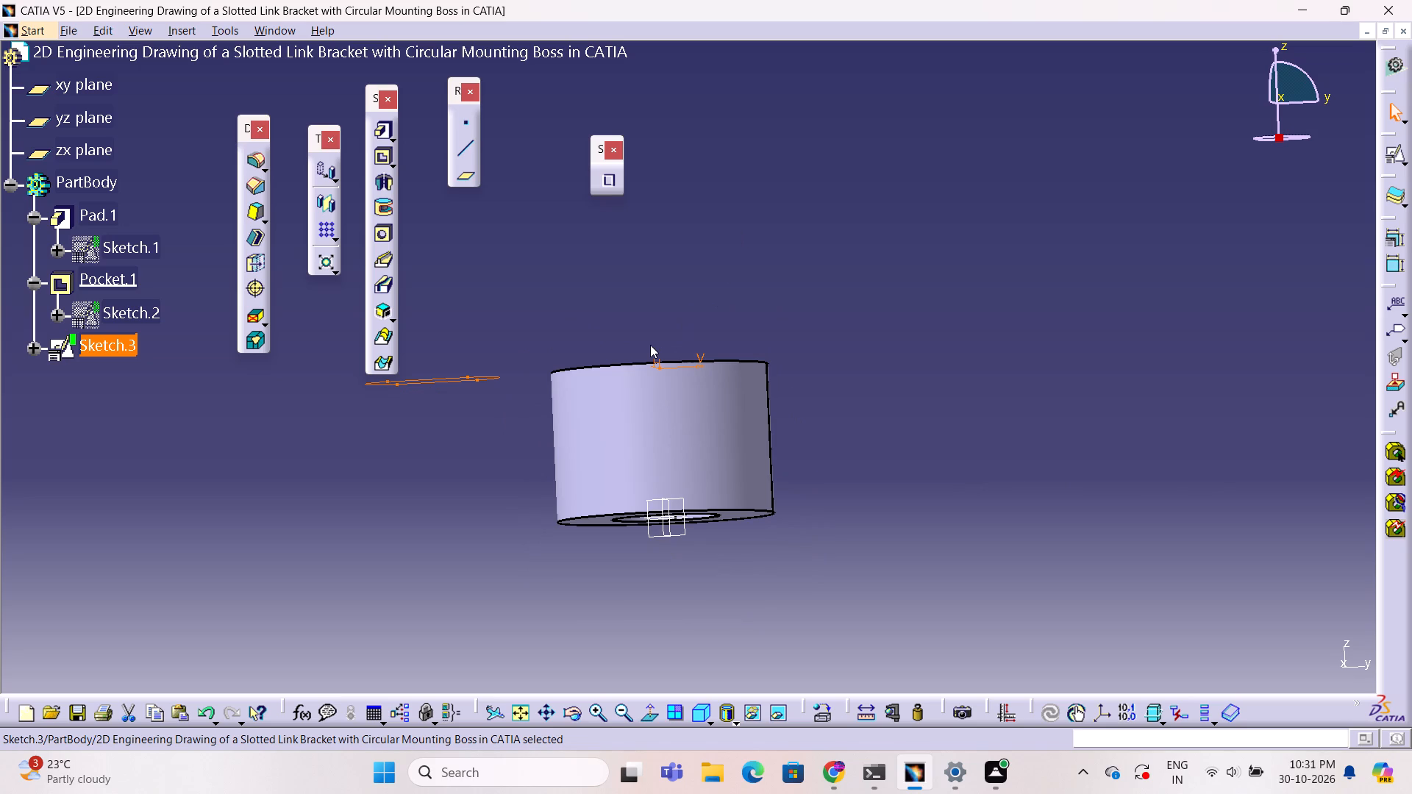
pyautogui.keyDown('ctrl'); pyautogui.moveTo(622, 316); pyautogui.dragTo(553, 499, button='middle'); pyautogui.keyUp('ctrl')
pyautogui.keyDown('ctrl'); pyautogui.moveTo(621, 319); pyautogui.dragTo(553, 499, button='right'); pyautogui.keyUp('ctrl')
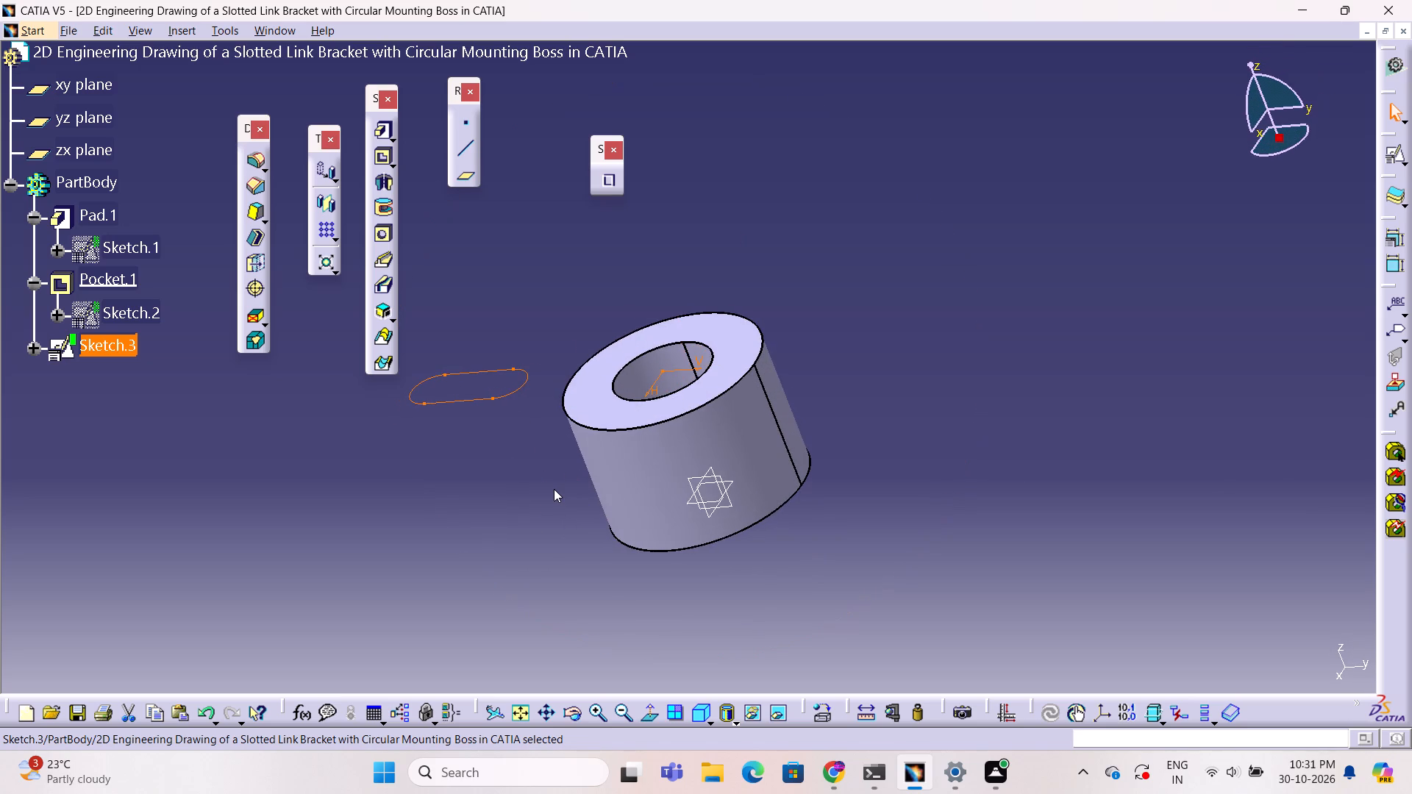
pyautogui.keyDown('ctrl'); pyautogui.moveTo(552, 489); pyautogui.dragTo(552, 488, button='middle'); pyautogui.keyUp('ctrl')
pyautogui.keyDown('ctrl'); pyautogui.moveTo(552, 488); pyautogui.dragTo(568, 395, button='middle'); pyautogui.keyUp('ctrl')
pyautogui.keyDown('ctrl'); pyautogui.moveTo(551, 470); pyautogui.dragTo(568, 395, button='right'); pyautogui.keyUp('ctrl')
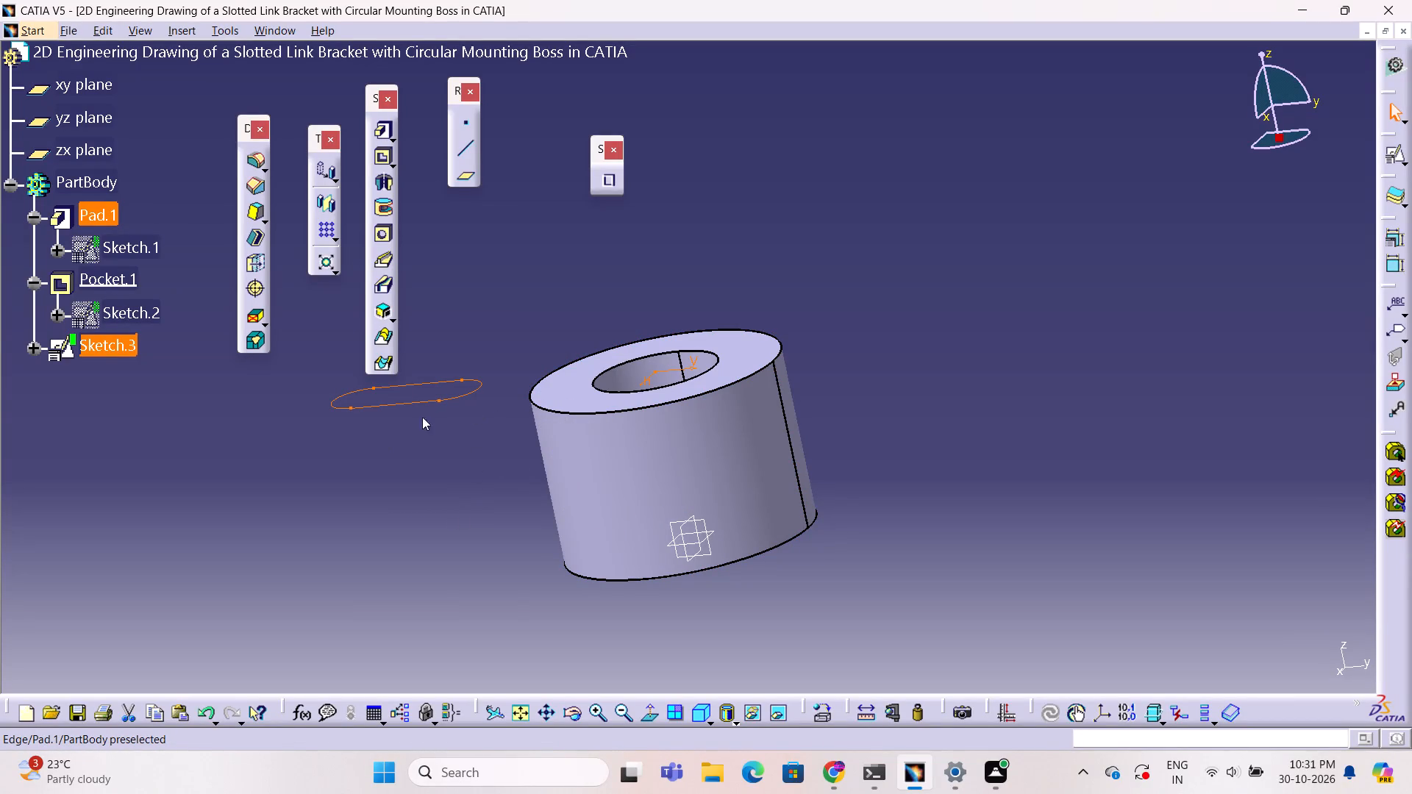
pyautogui.click(813, 382)
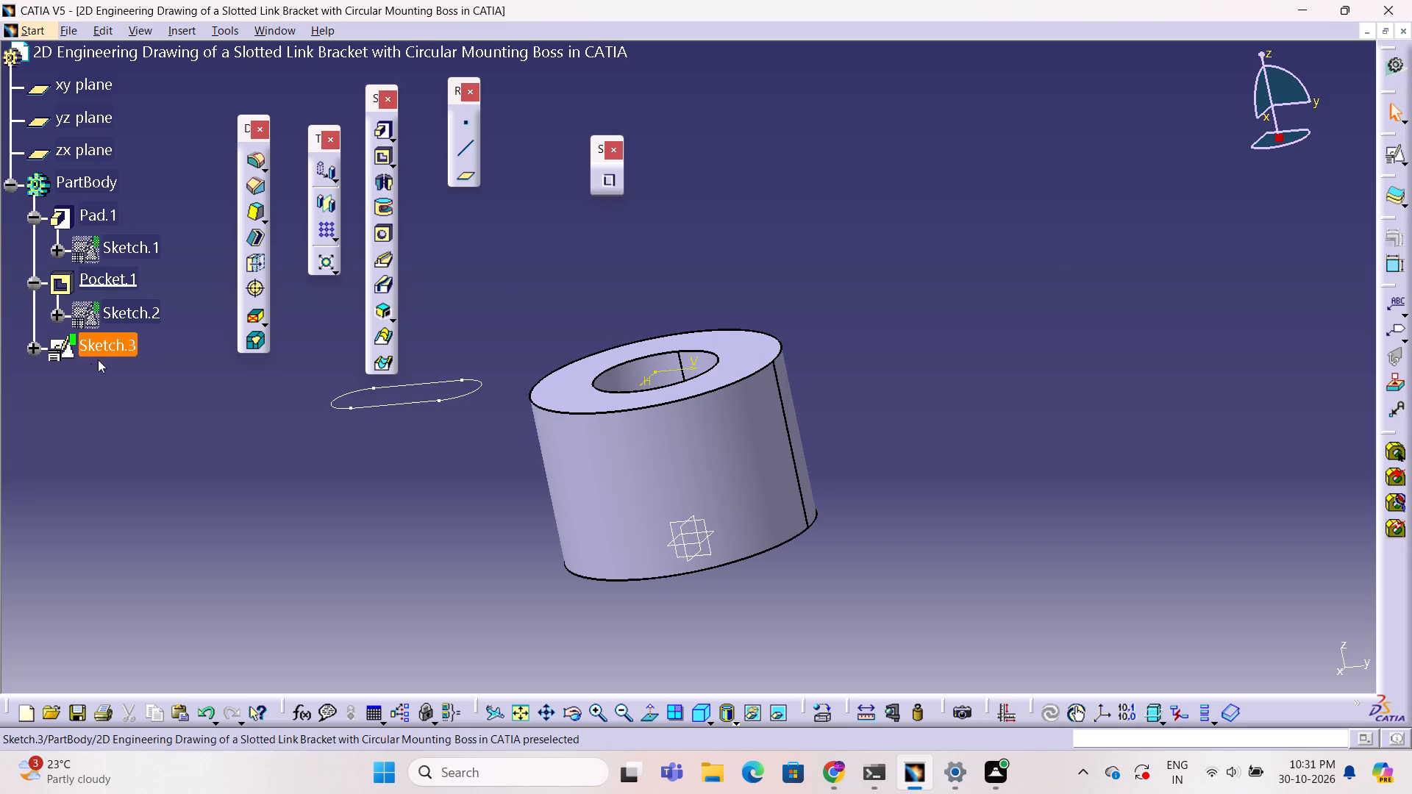
# Delete Sketch.3 containing the slot profile.
pyautogui.rightClick(128, 350)
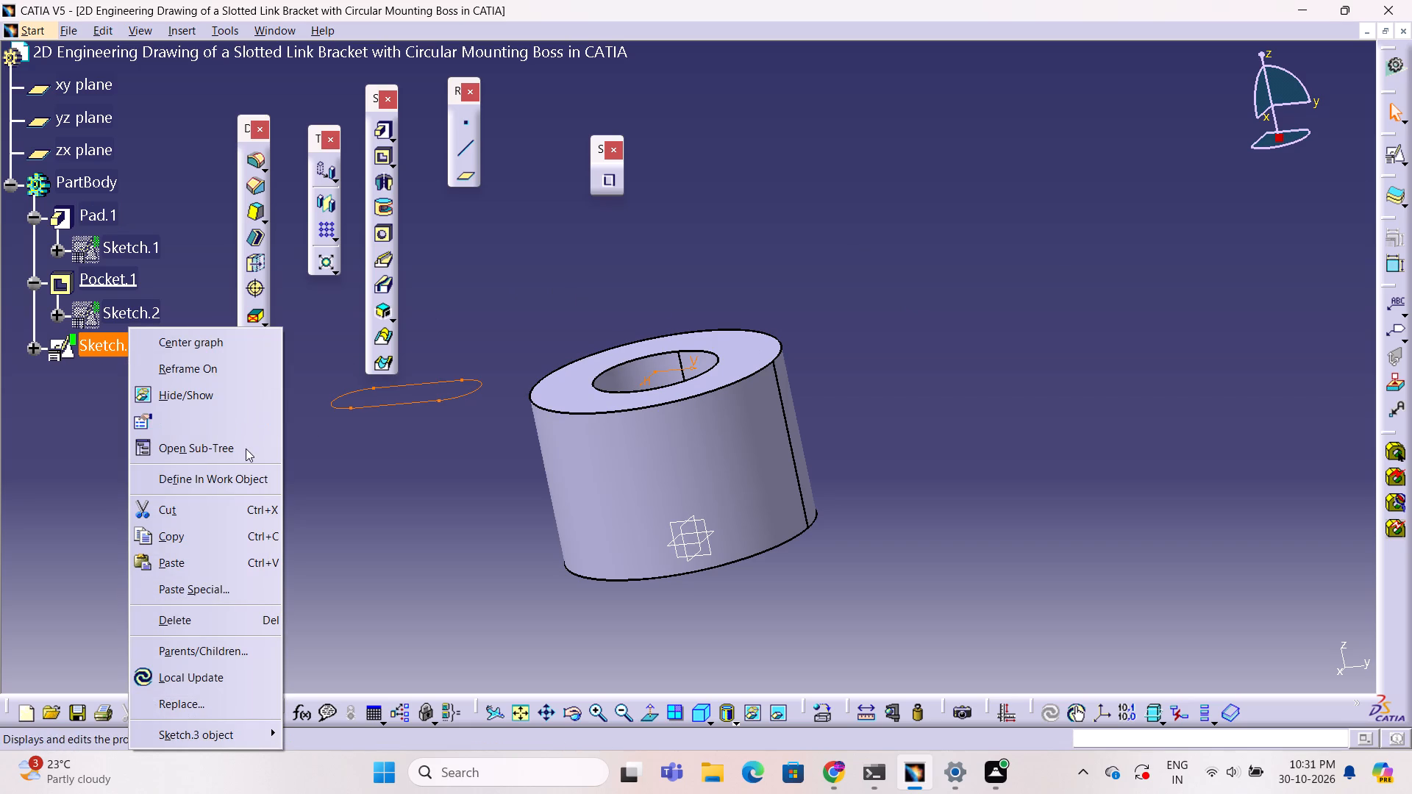
pyautogui.click(213, 630)
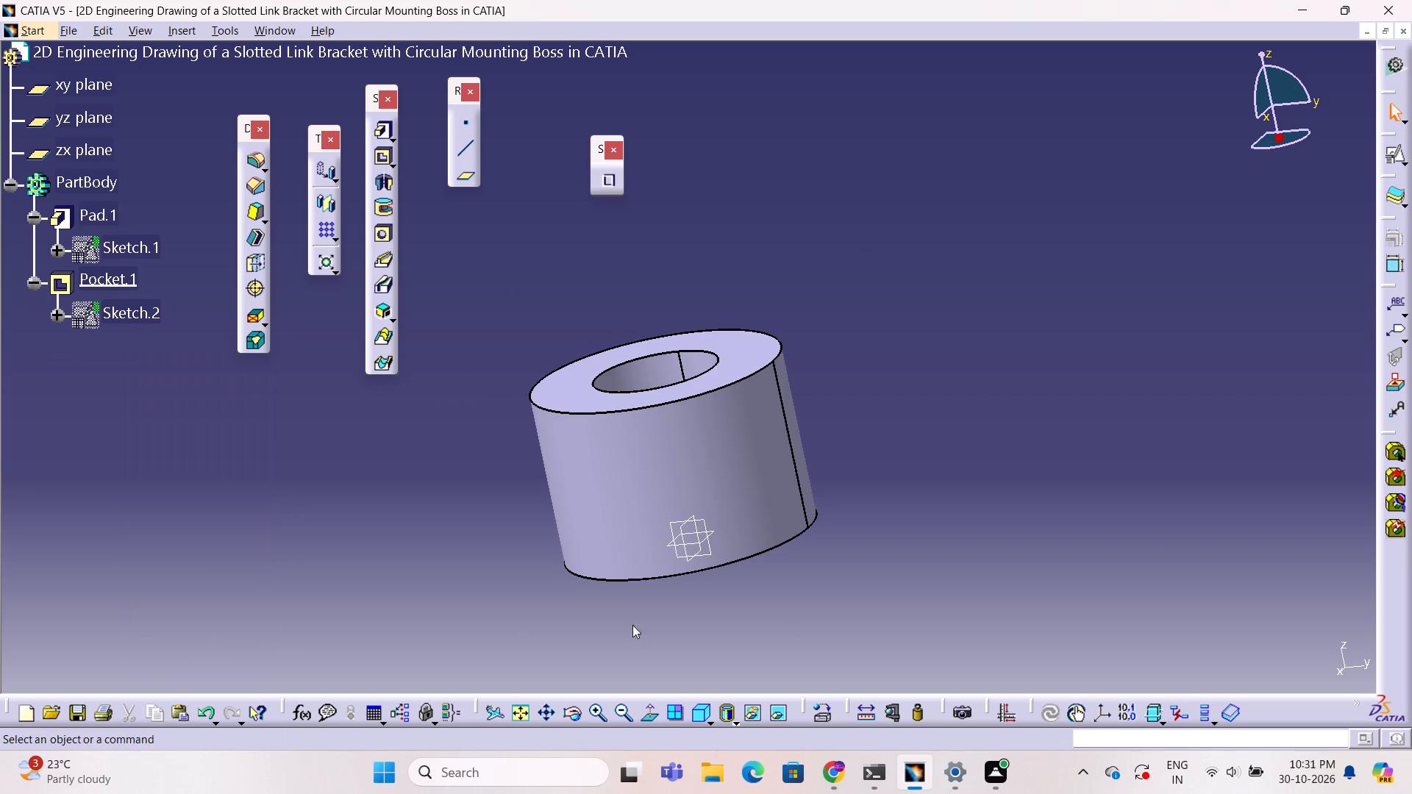
pyautogui.click(1175, 496)
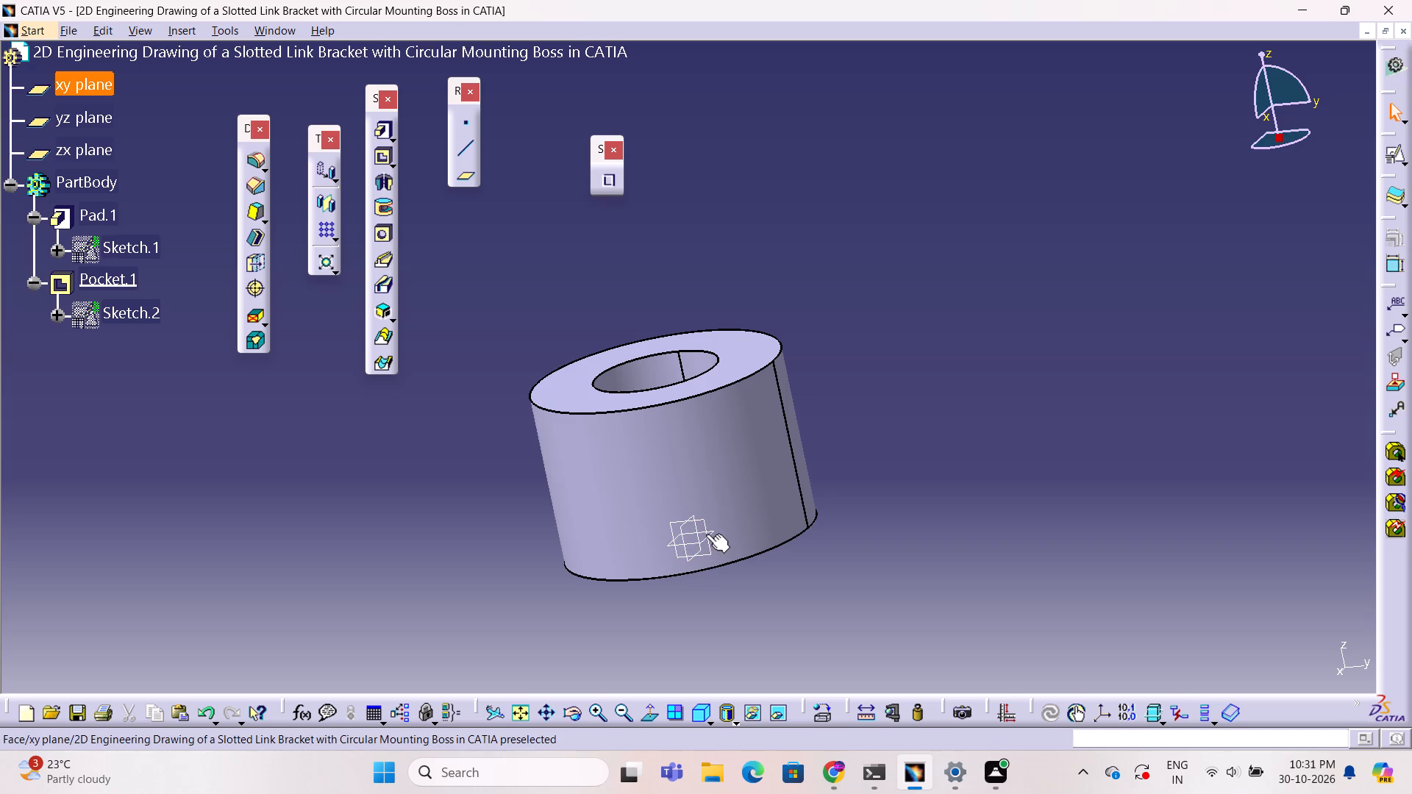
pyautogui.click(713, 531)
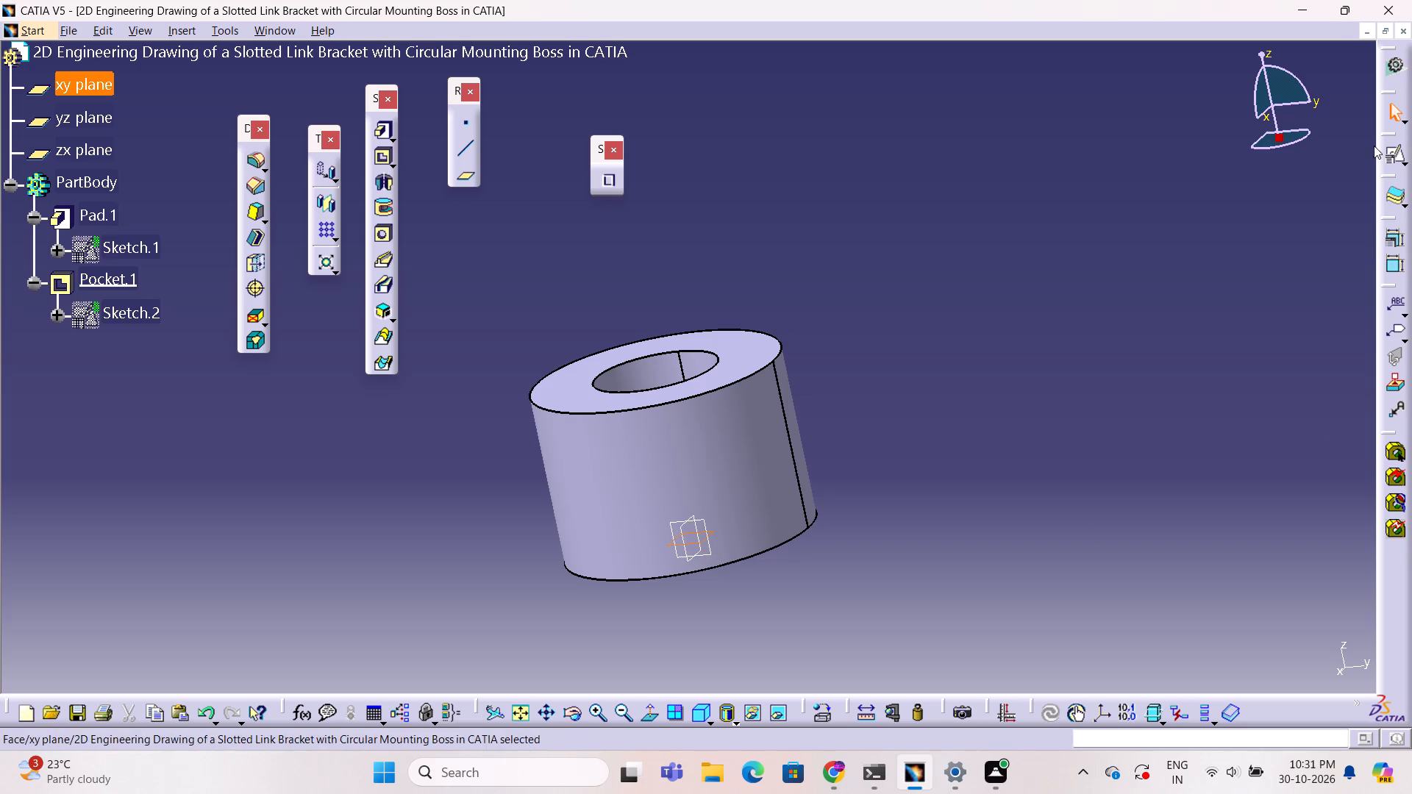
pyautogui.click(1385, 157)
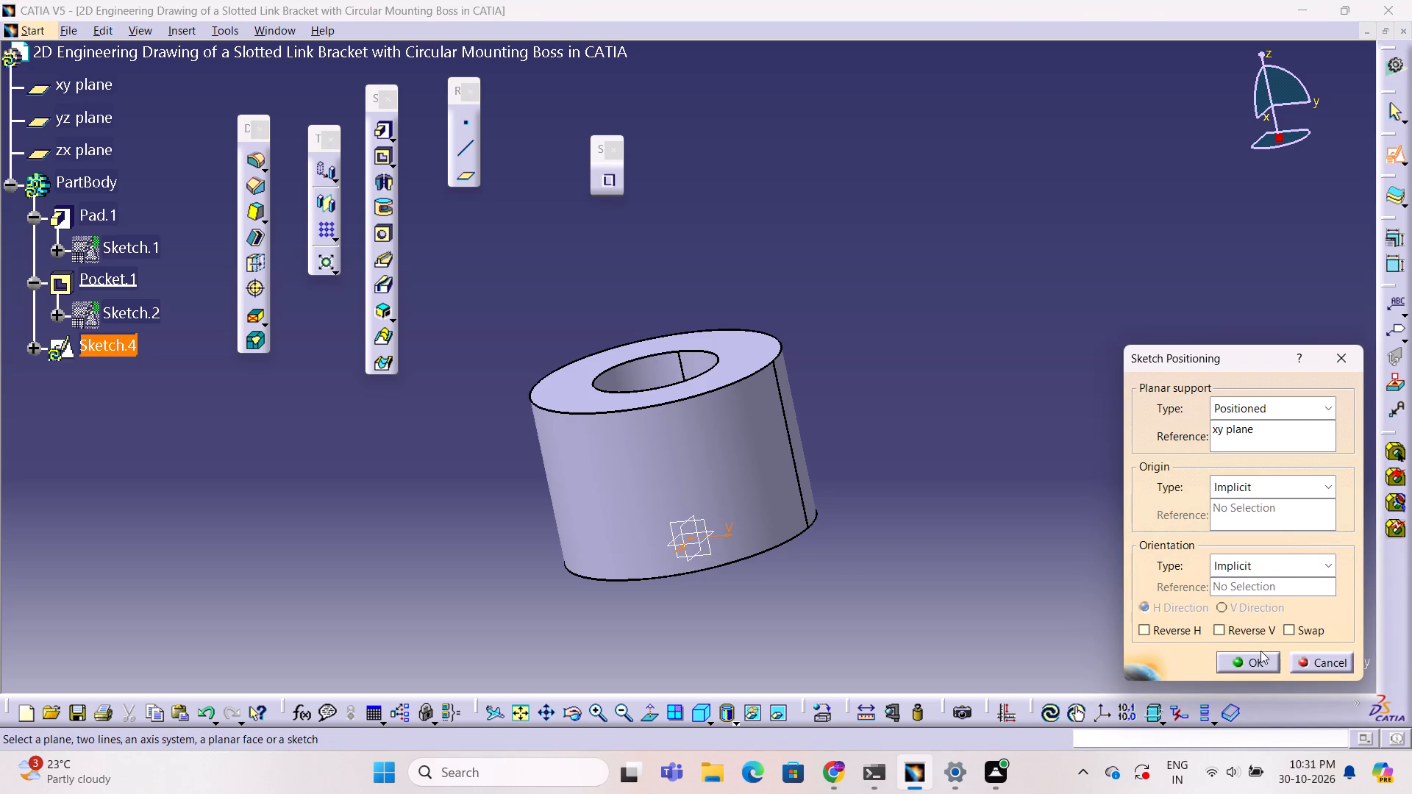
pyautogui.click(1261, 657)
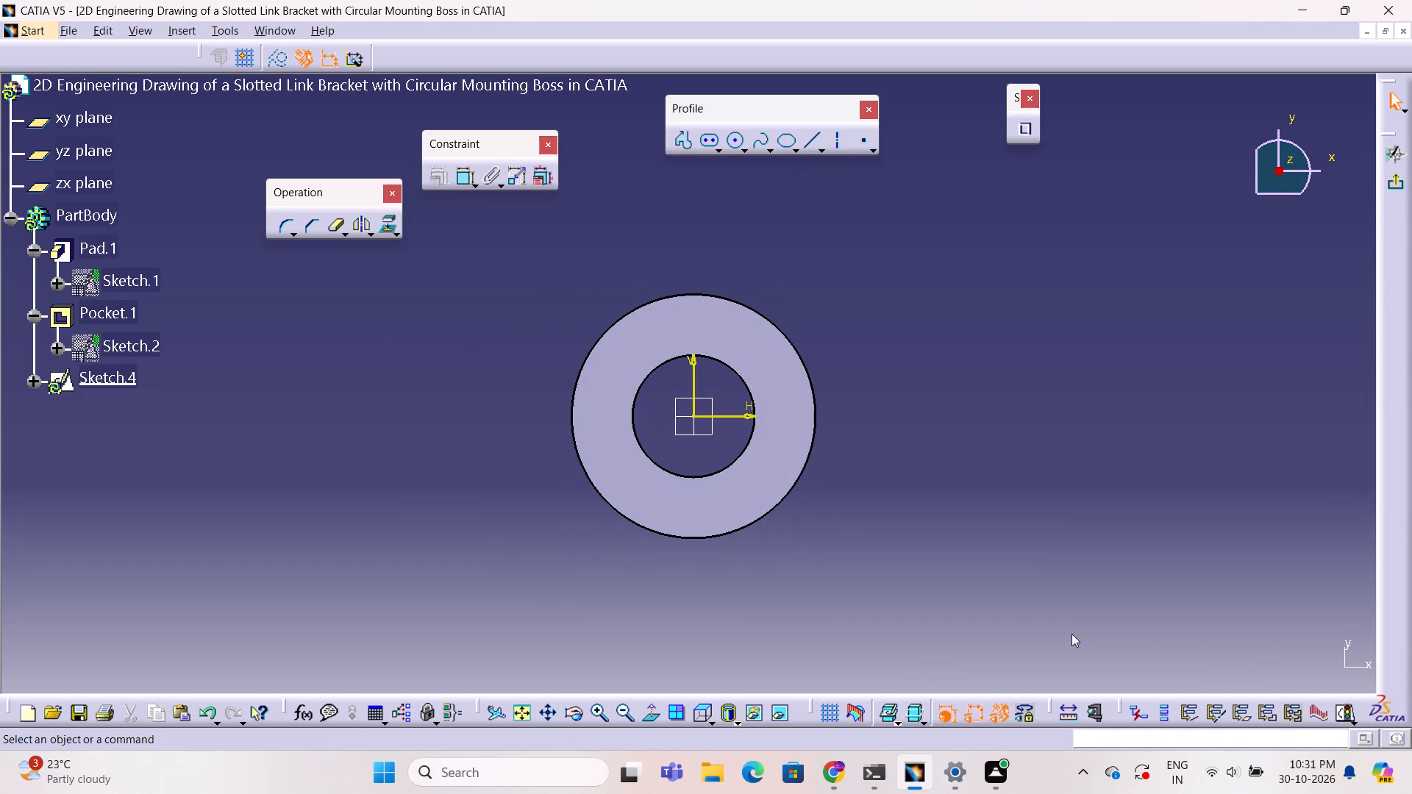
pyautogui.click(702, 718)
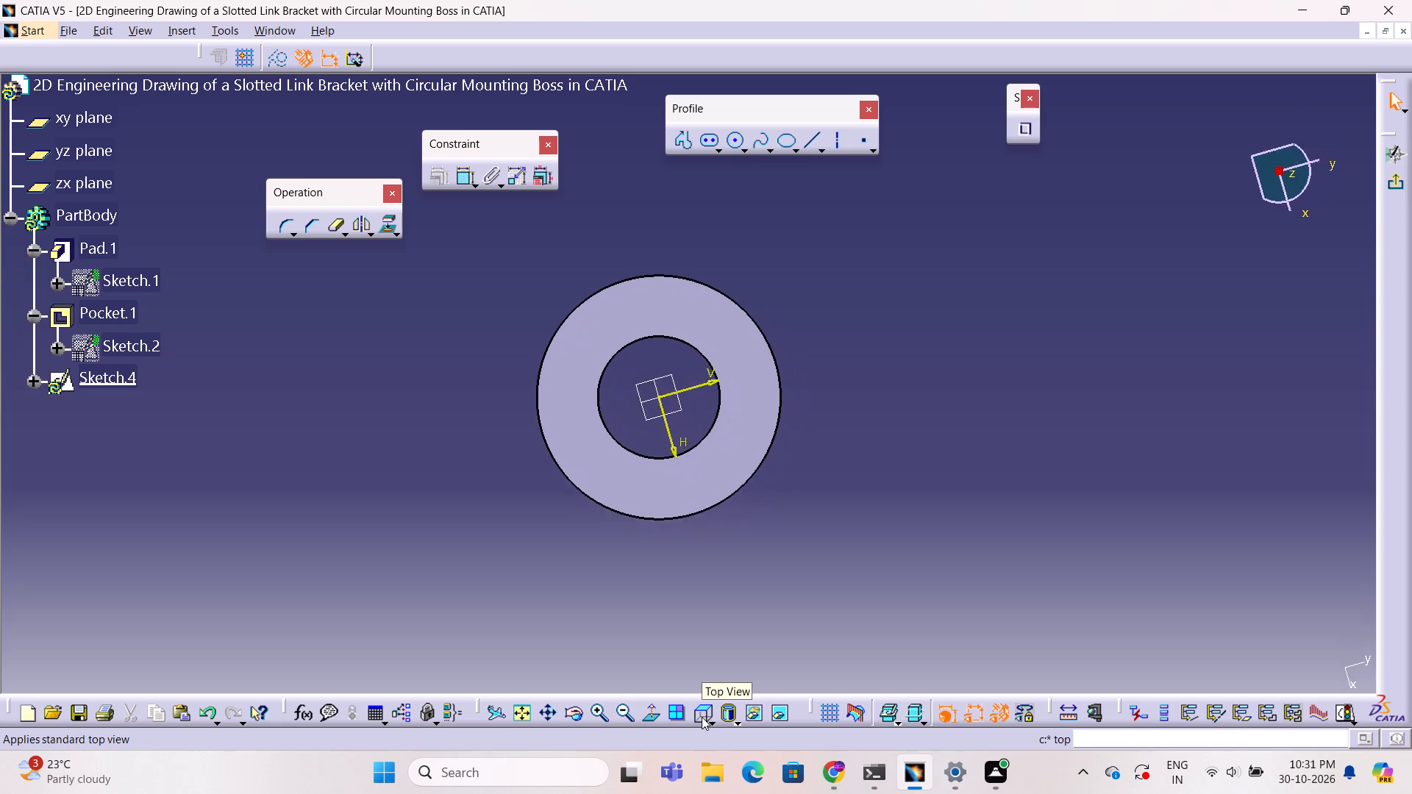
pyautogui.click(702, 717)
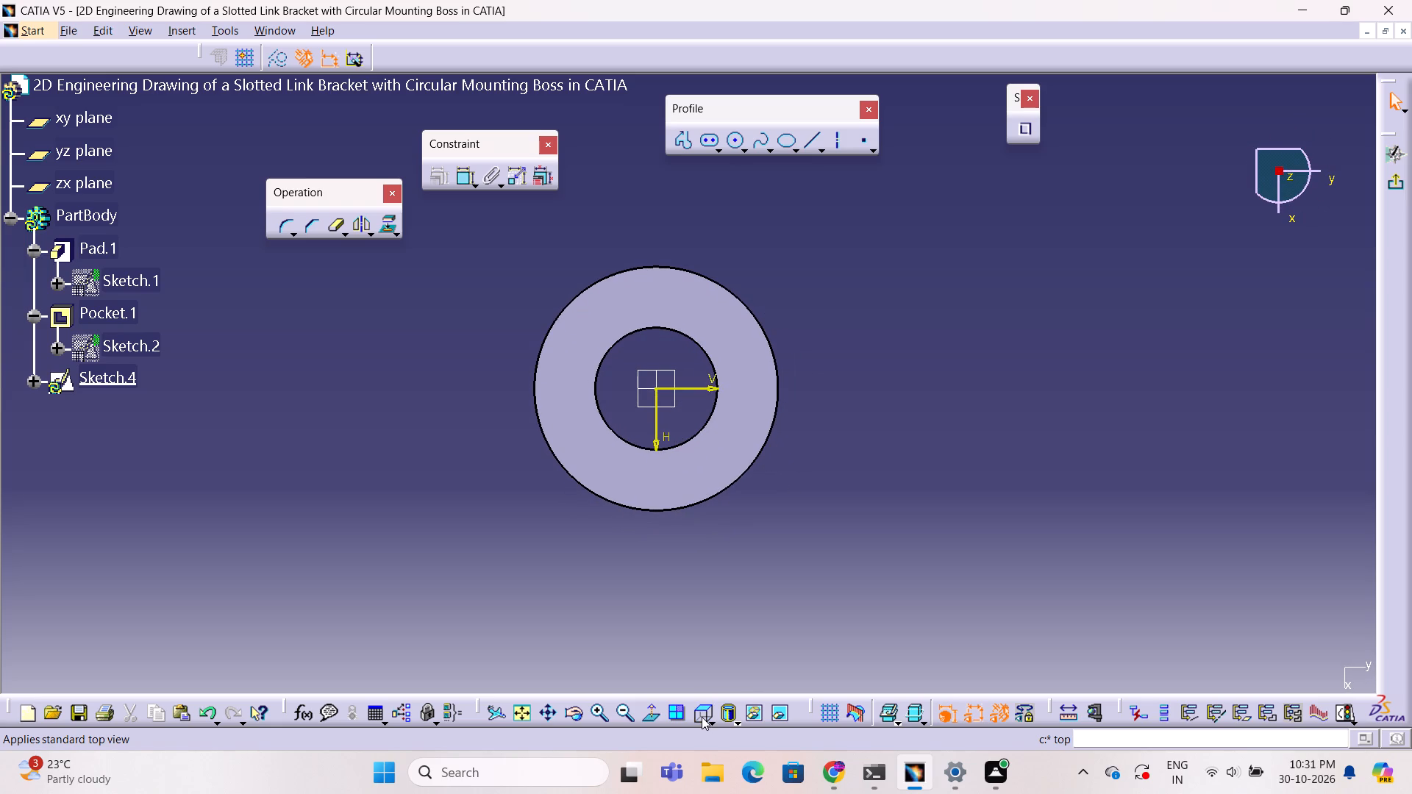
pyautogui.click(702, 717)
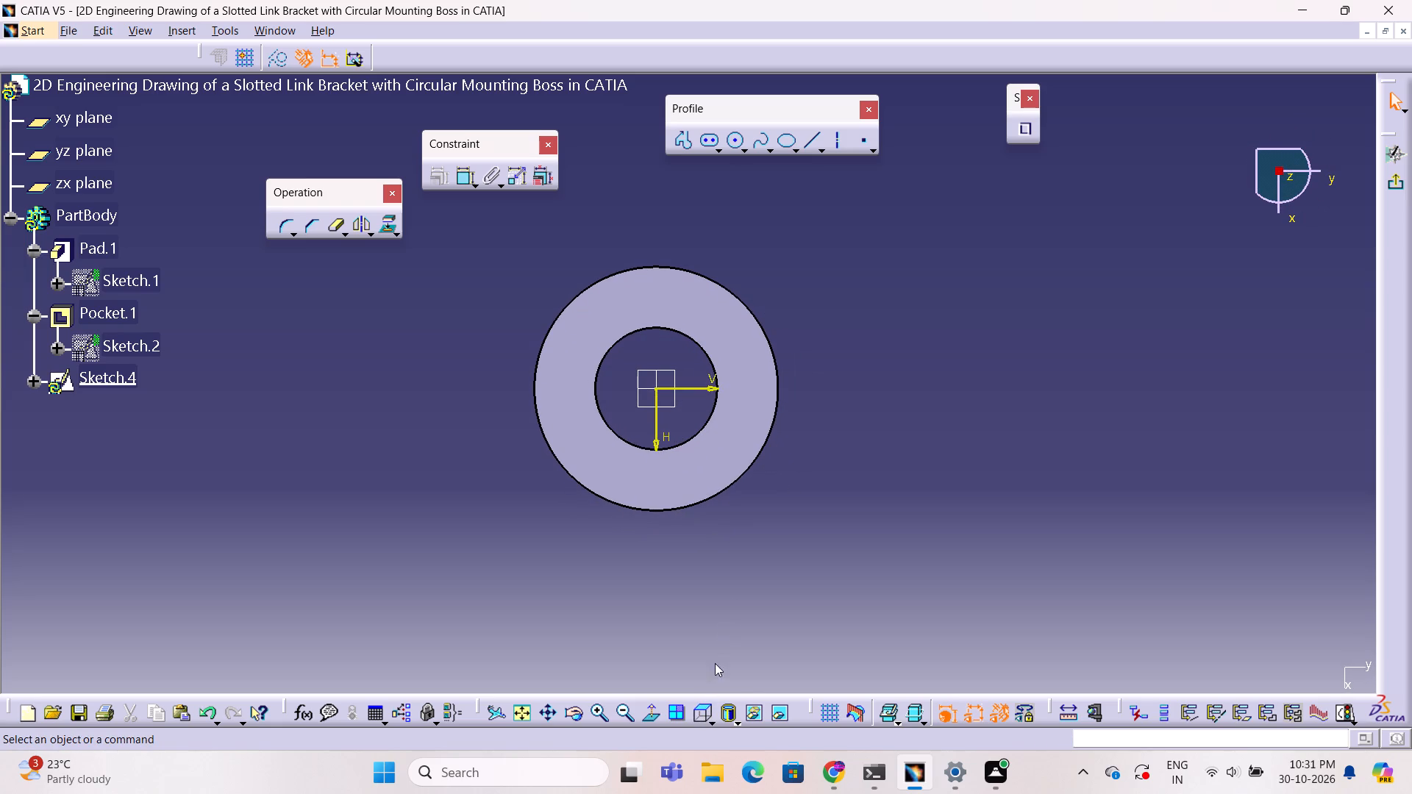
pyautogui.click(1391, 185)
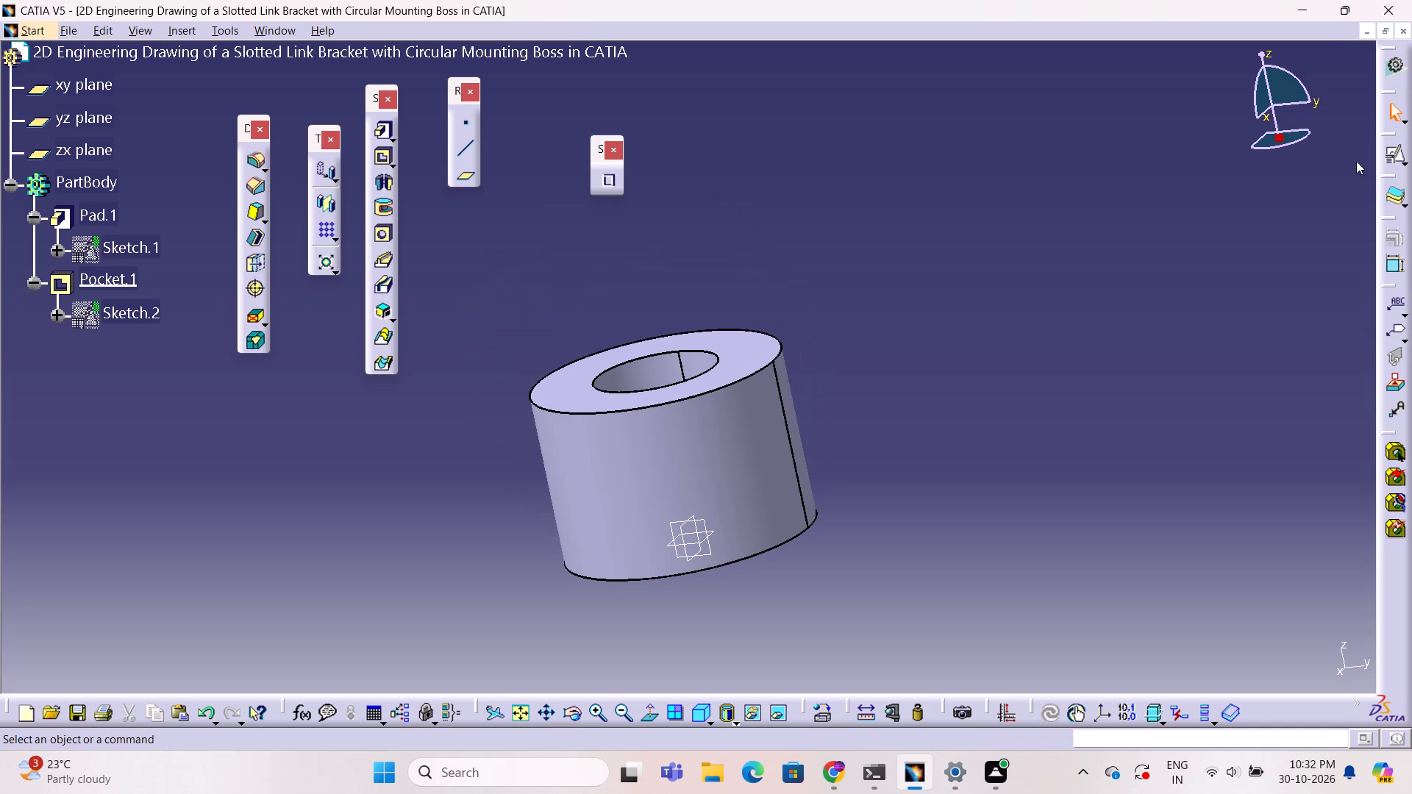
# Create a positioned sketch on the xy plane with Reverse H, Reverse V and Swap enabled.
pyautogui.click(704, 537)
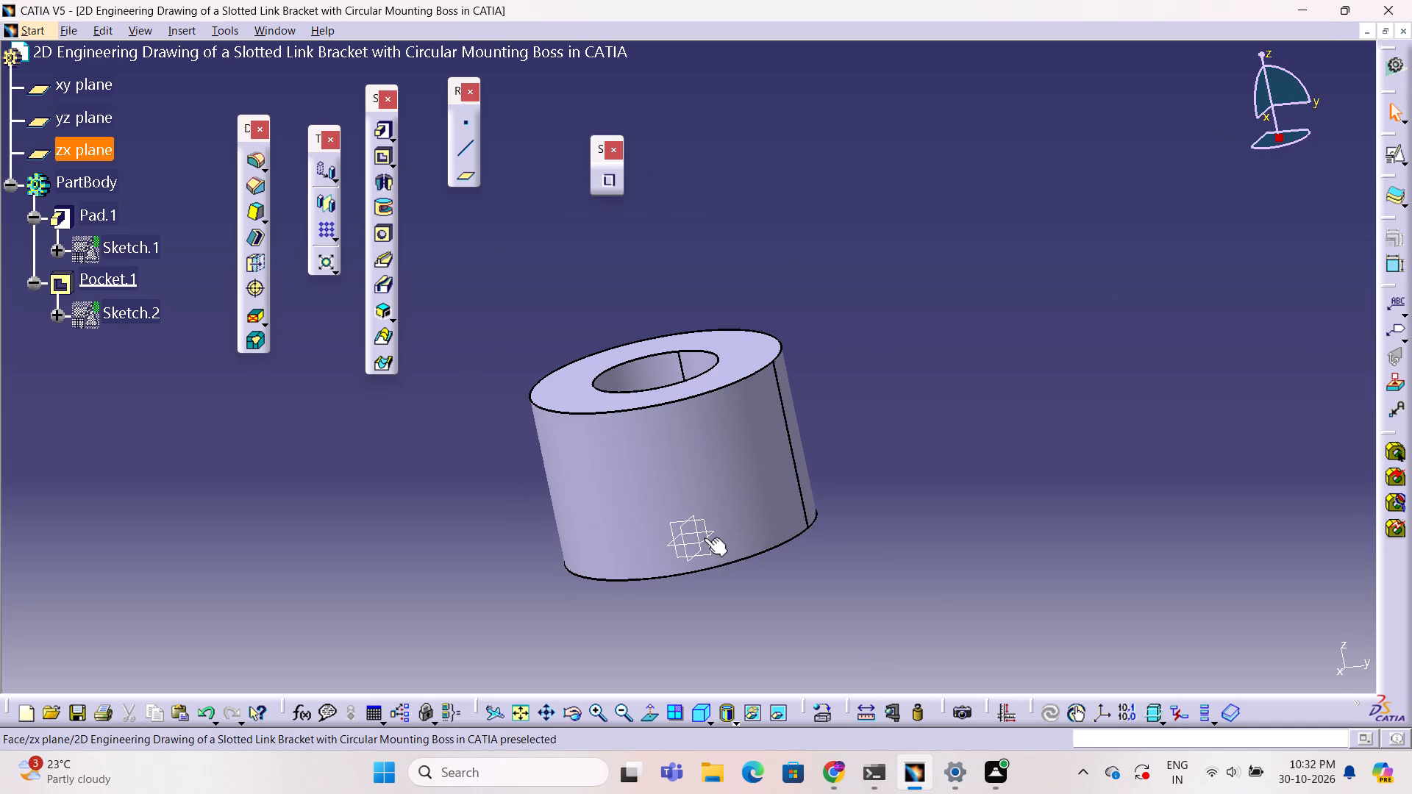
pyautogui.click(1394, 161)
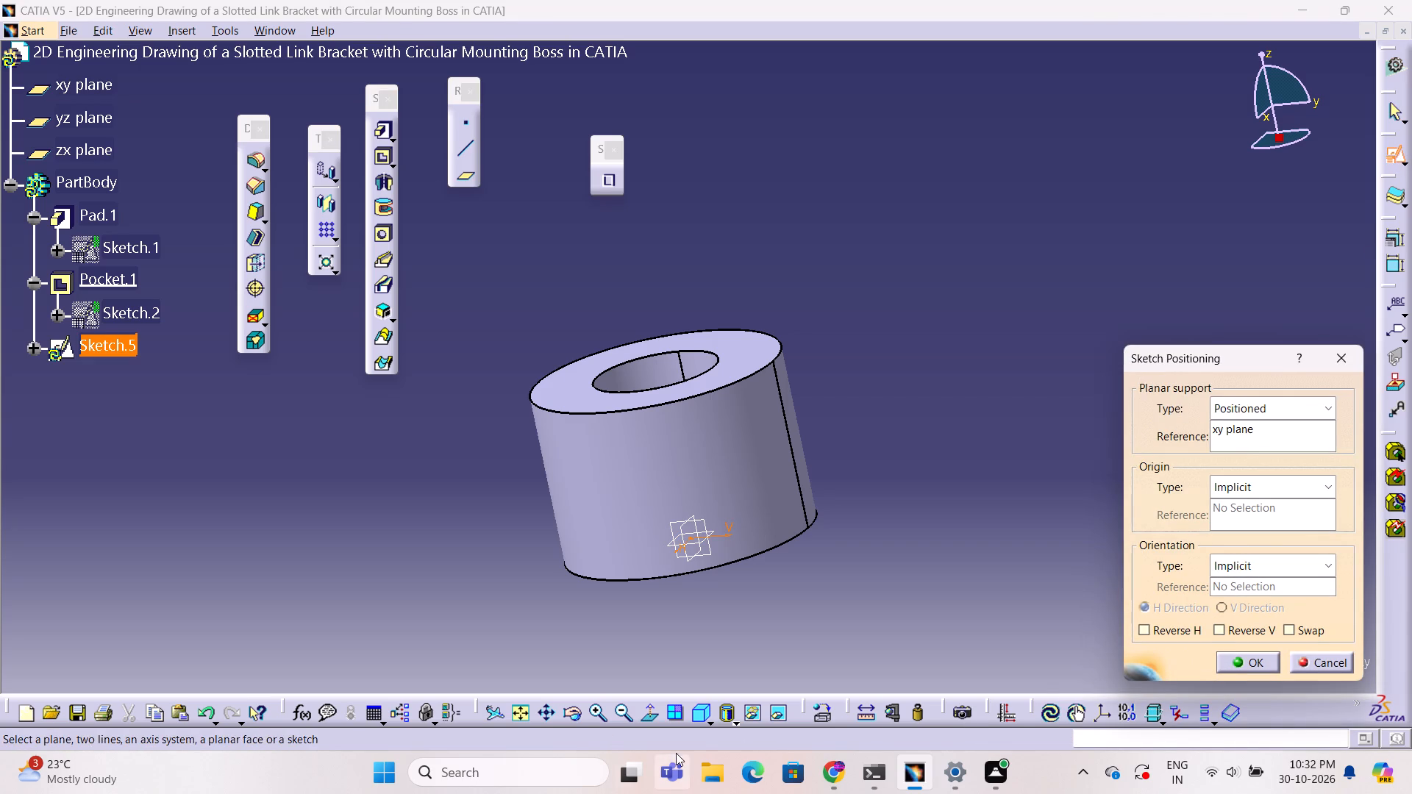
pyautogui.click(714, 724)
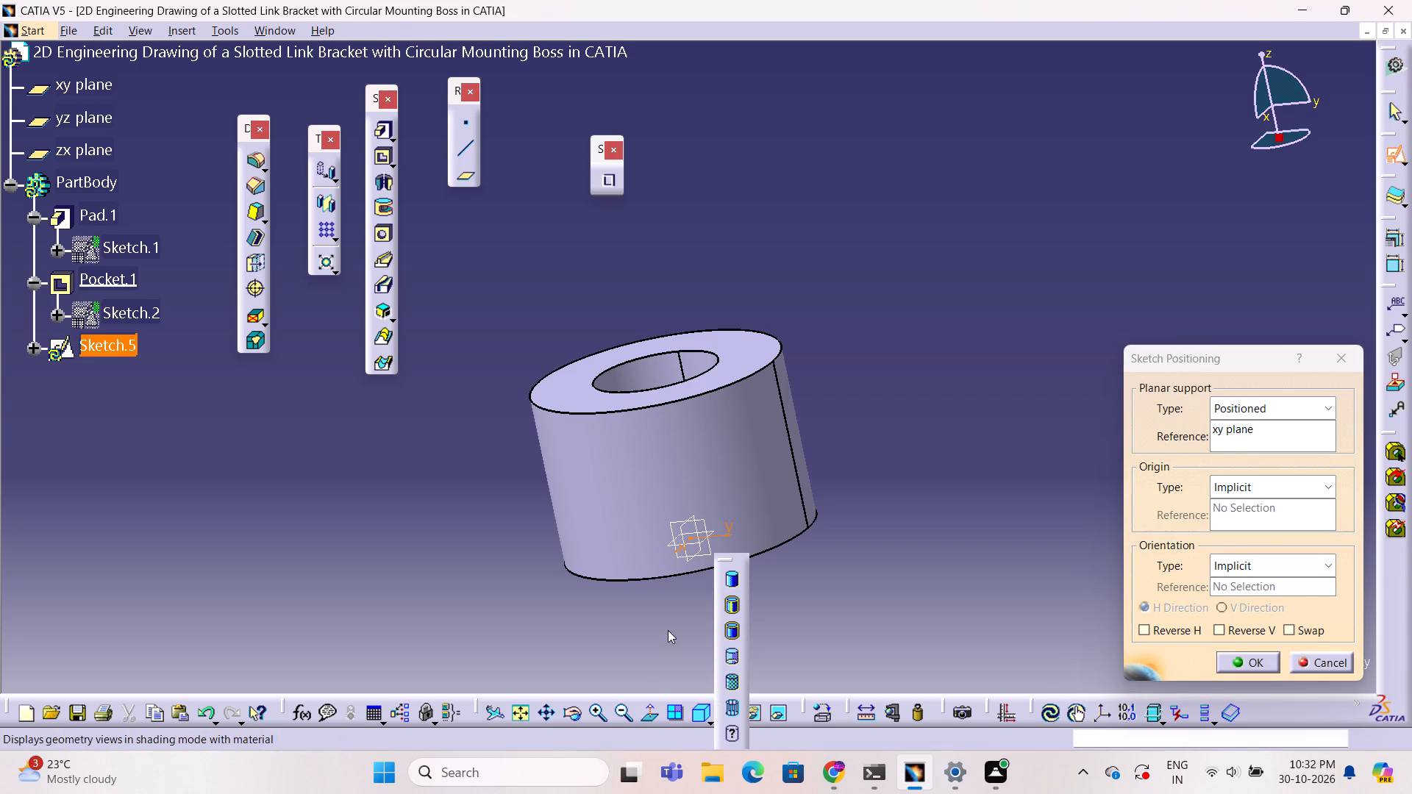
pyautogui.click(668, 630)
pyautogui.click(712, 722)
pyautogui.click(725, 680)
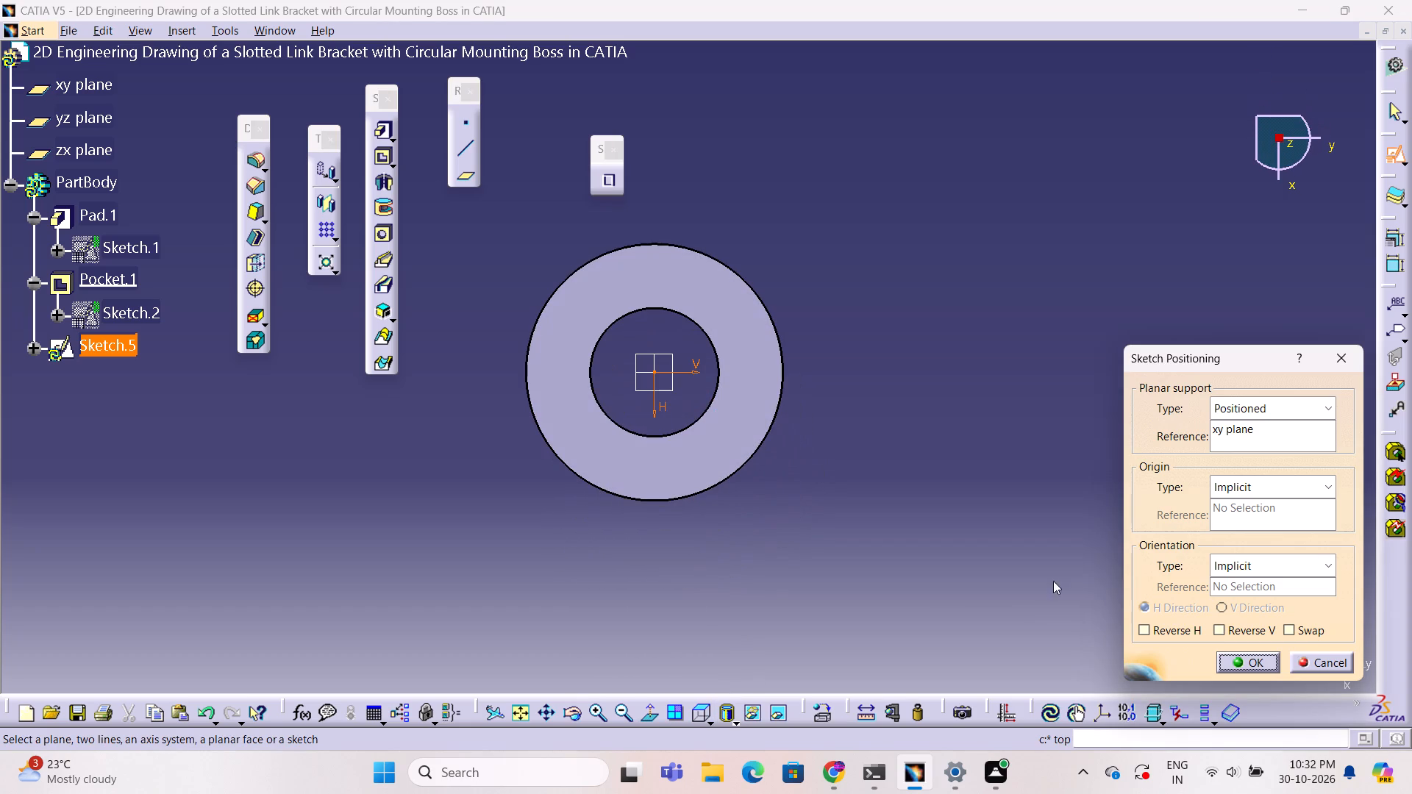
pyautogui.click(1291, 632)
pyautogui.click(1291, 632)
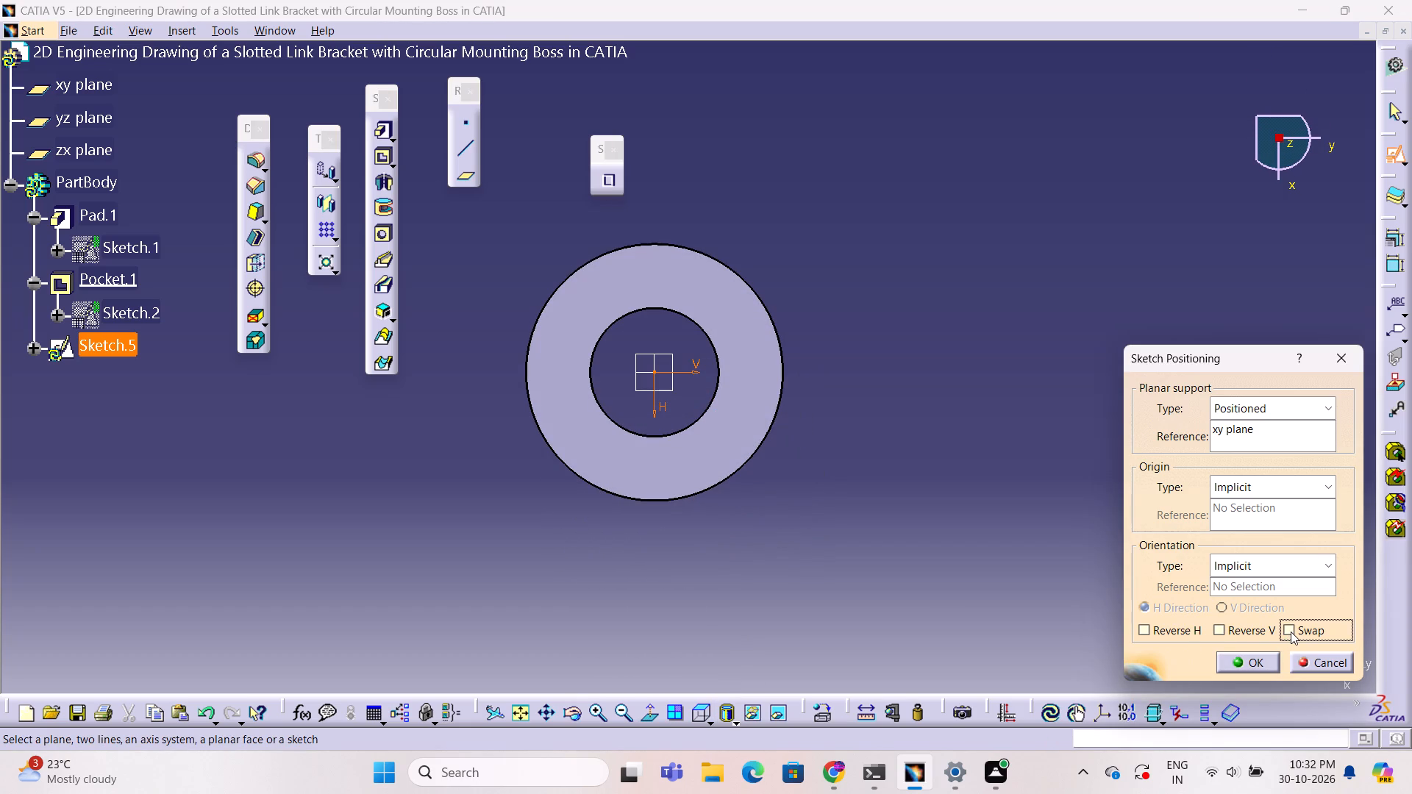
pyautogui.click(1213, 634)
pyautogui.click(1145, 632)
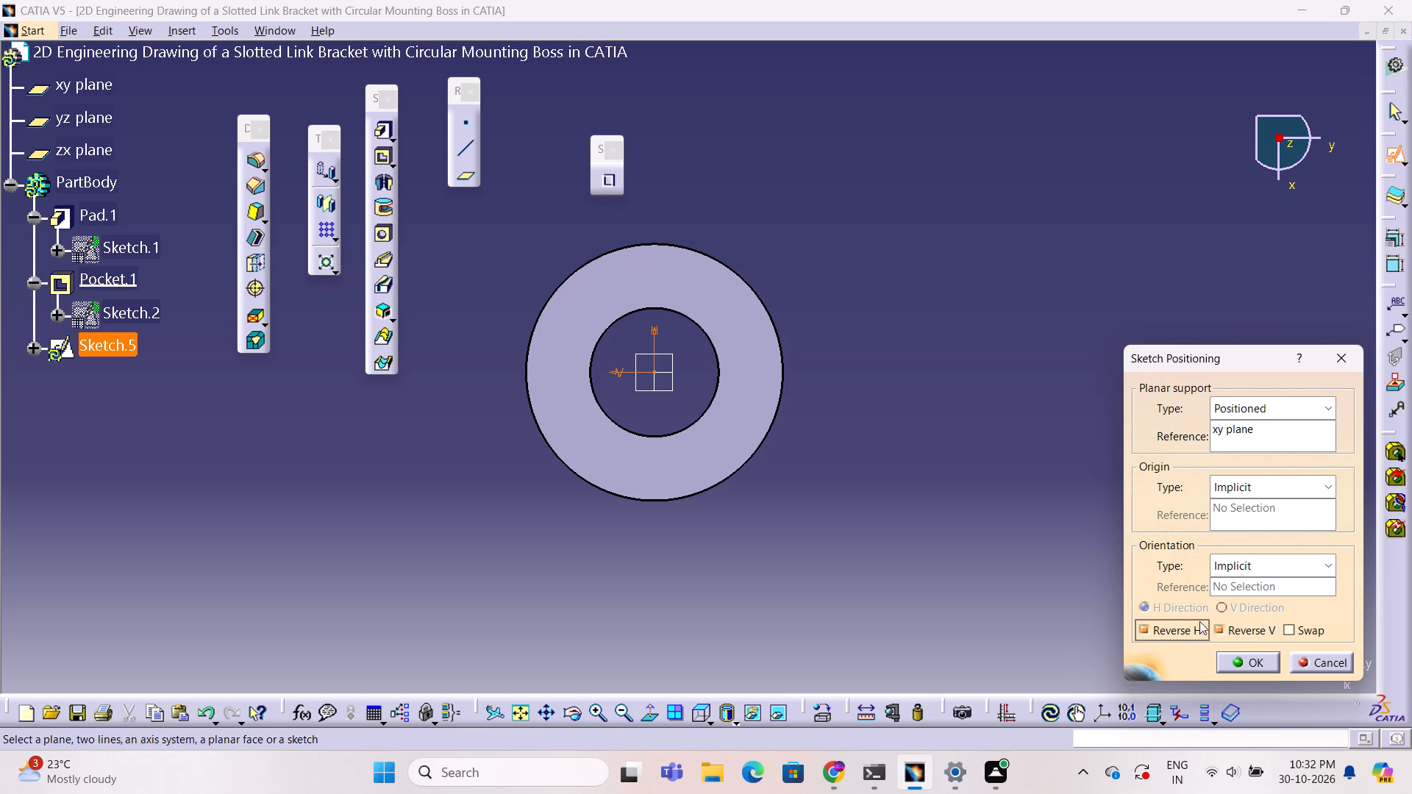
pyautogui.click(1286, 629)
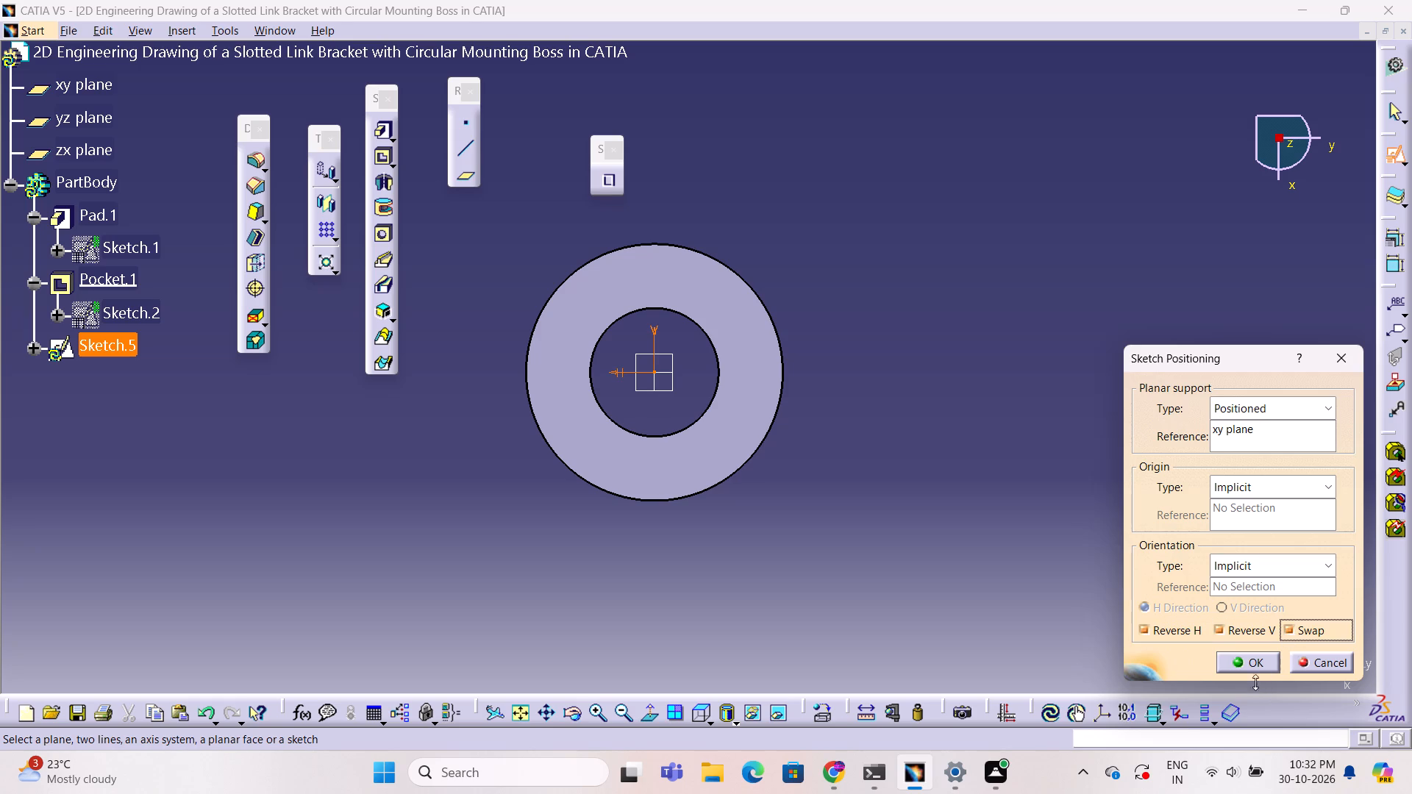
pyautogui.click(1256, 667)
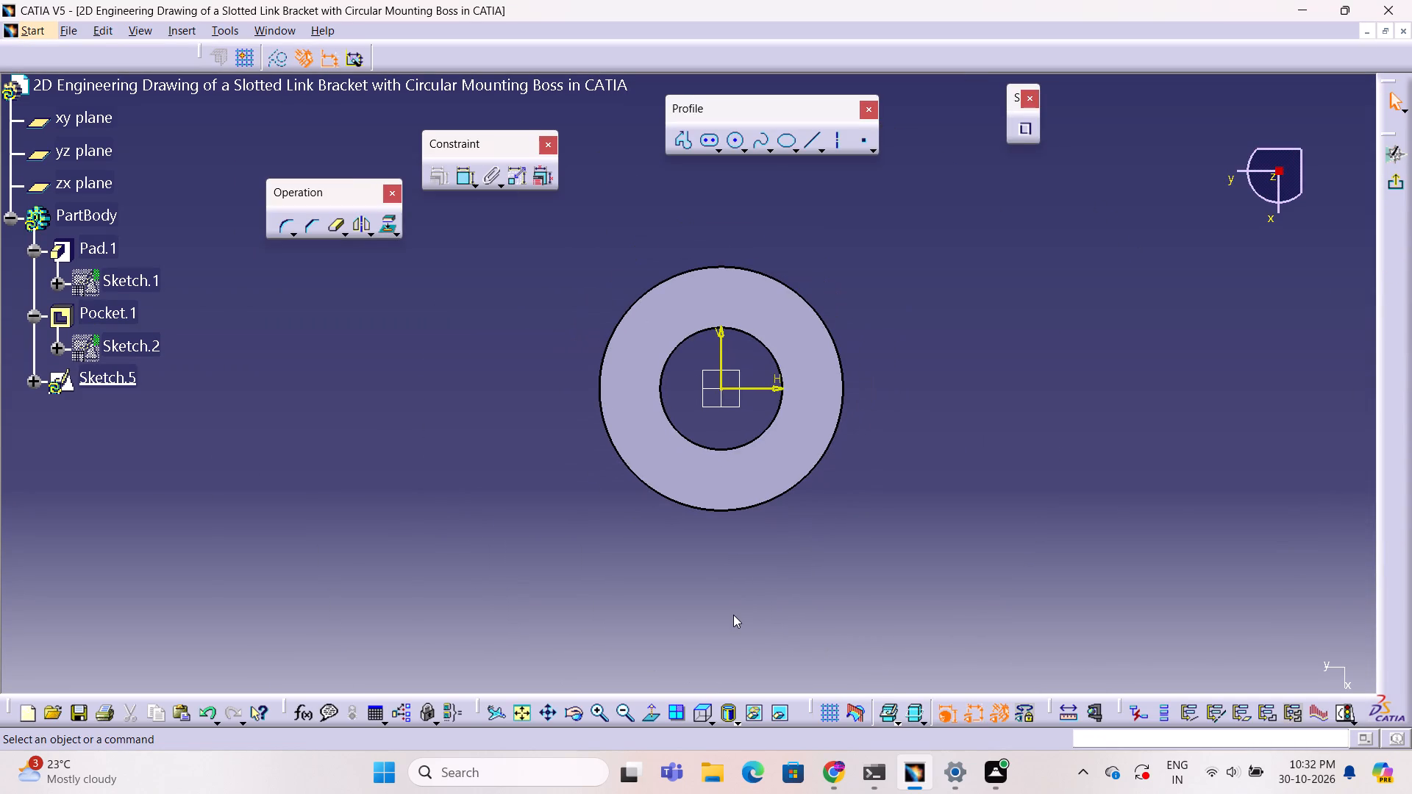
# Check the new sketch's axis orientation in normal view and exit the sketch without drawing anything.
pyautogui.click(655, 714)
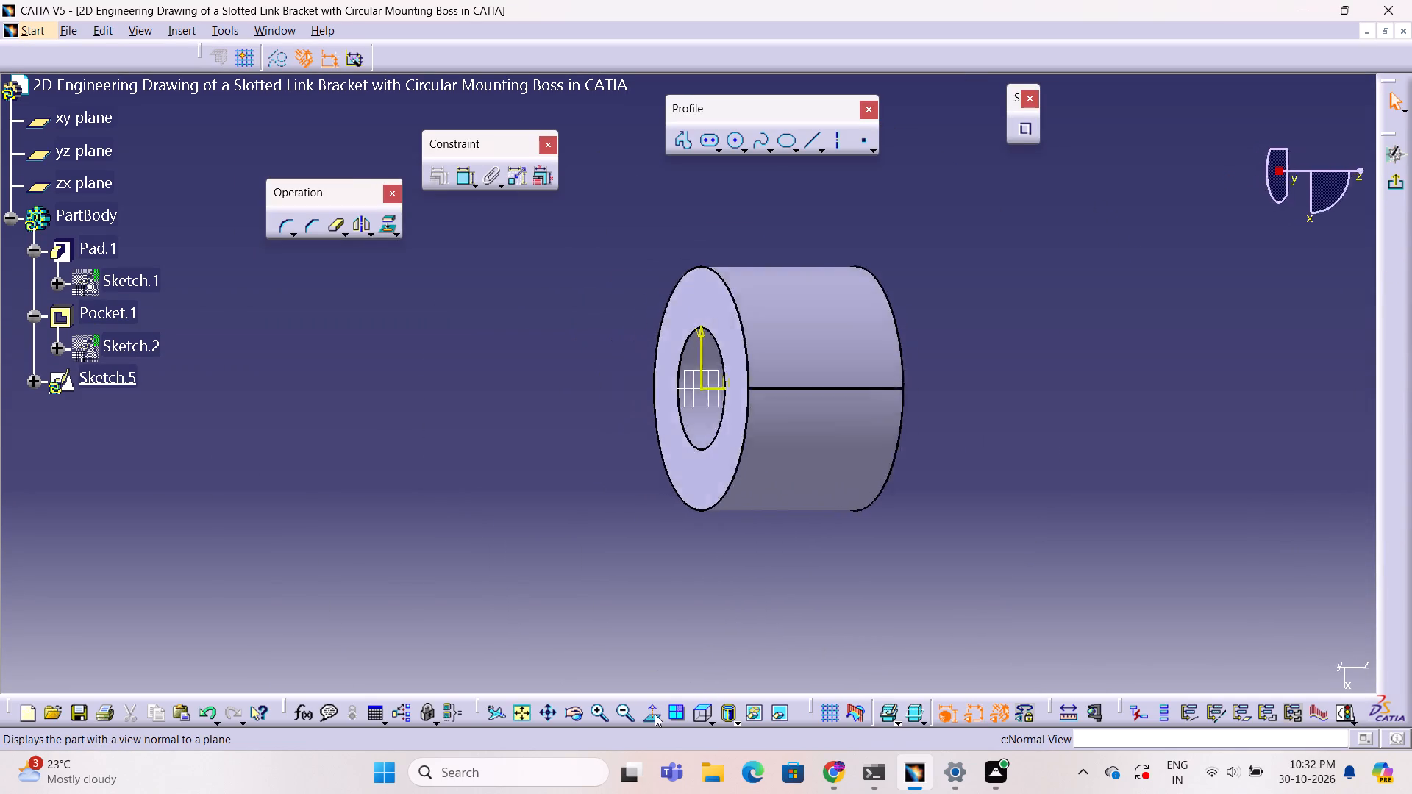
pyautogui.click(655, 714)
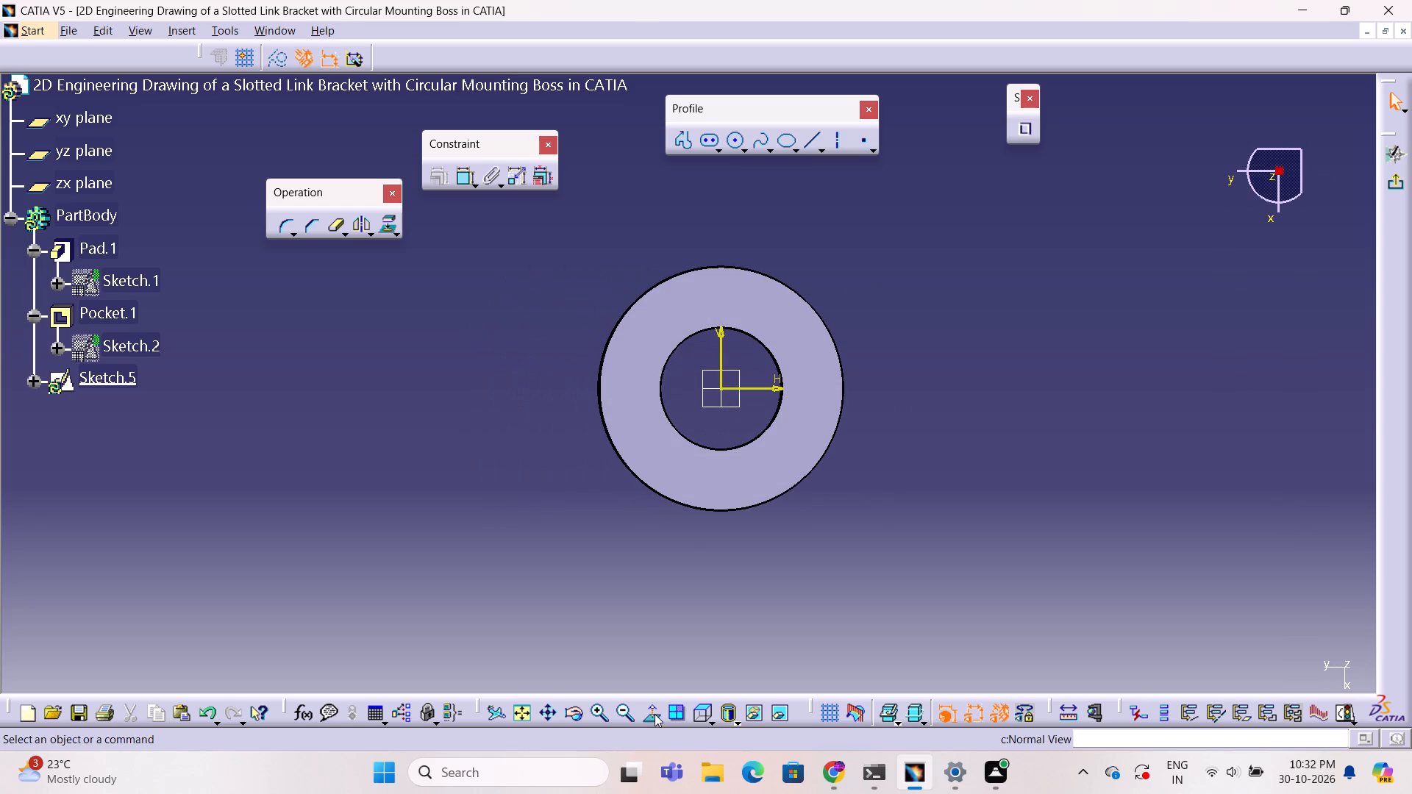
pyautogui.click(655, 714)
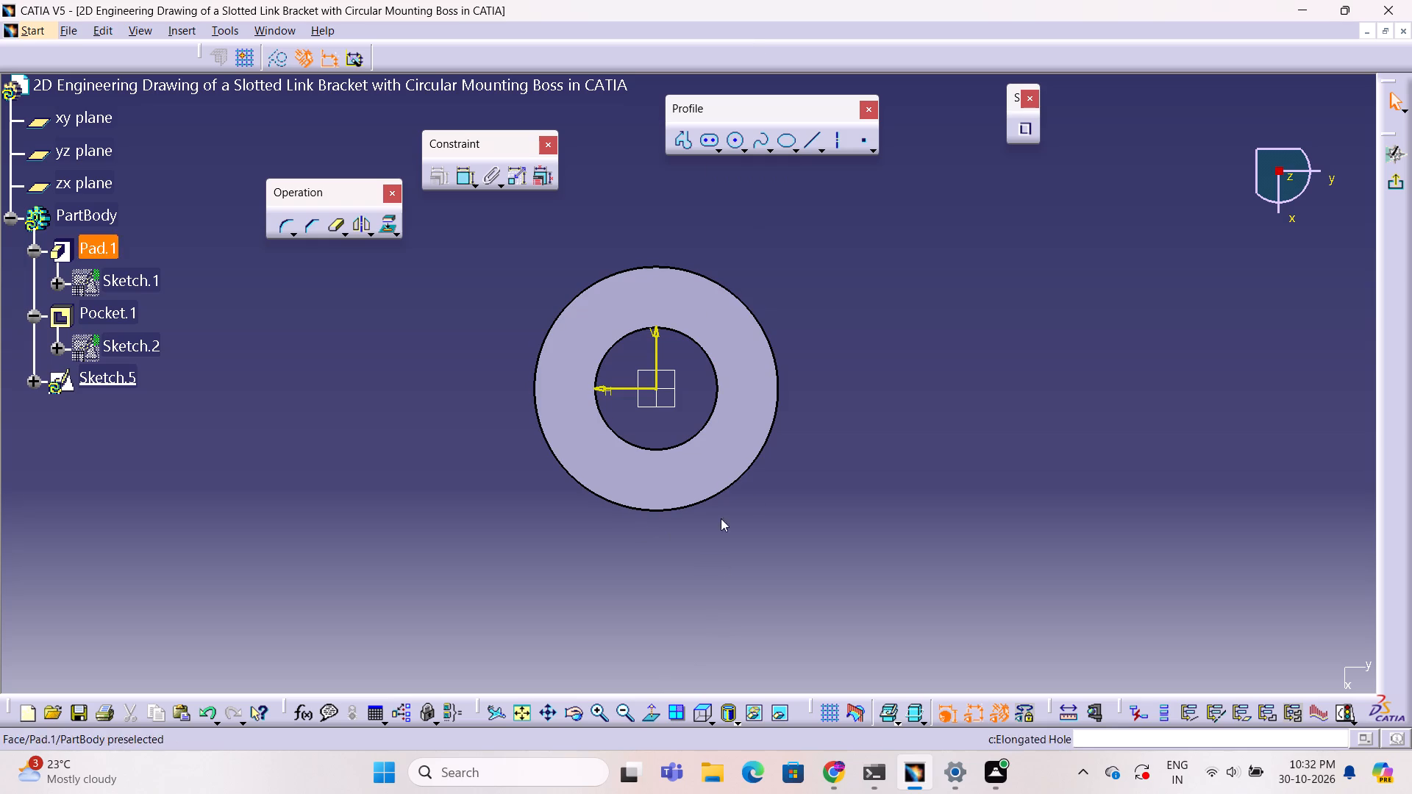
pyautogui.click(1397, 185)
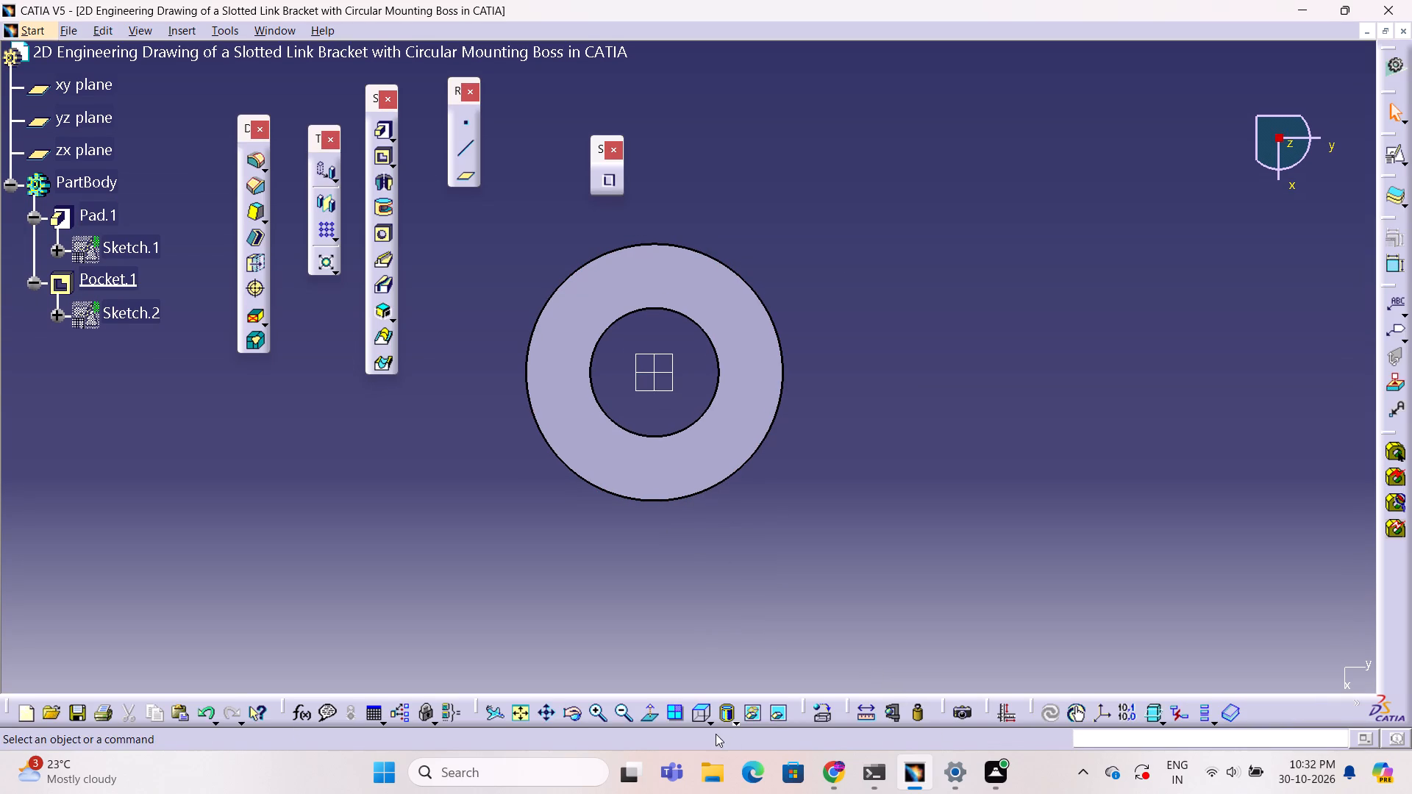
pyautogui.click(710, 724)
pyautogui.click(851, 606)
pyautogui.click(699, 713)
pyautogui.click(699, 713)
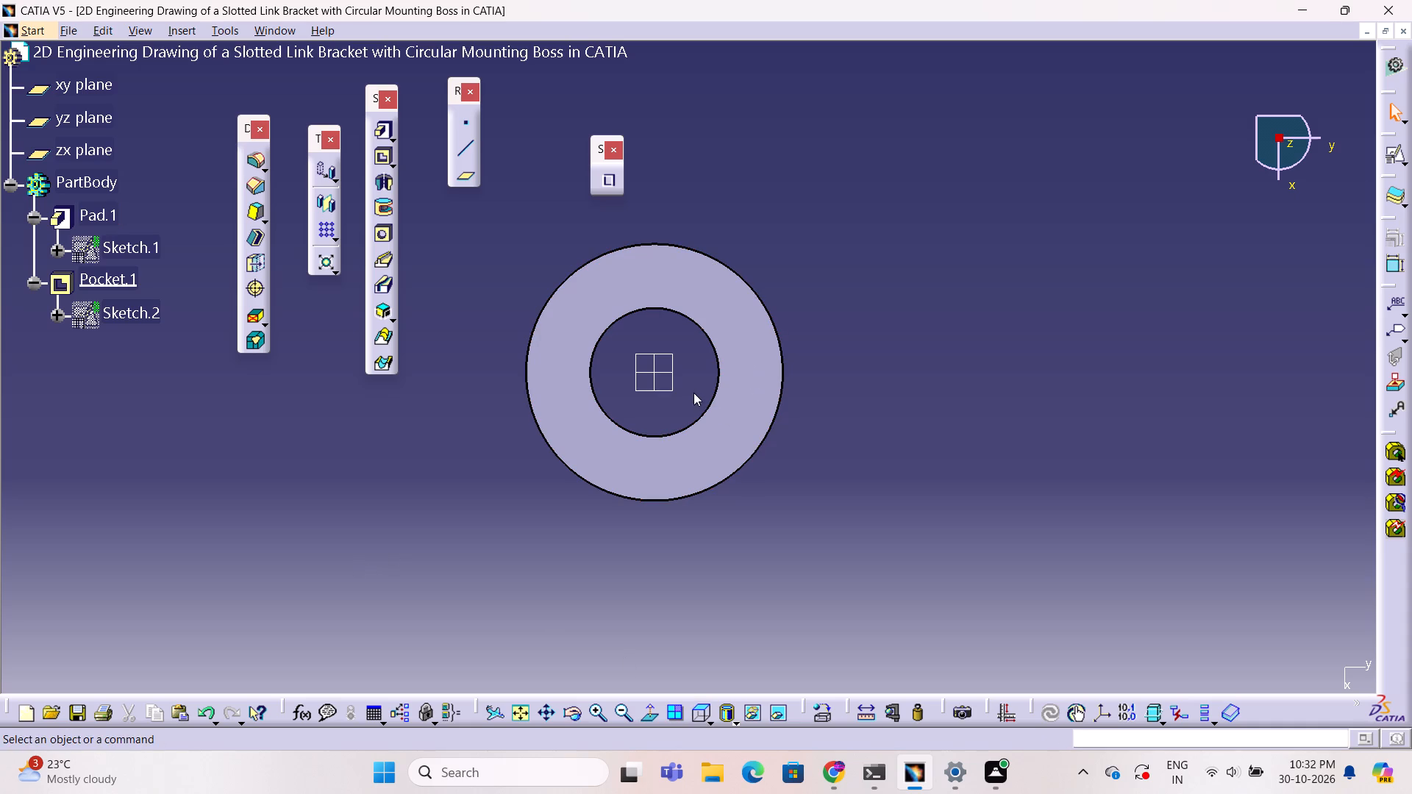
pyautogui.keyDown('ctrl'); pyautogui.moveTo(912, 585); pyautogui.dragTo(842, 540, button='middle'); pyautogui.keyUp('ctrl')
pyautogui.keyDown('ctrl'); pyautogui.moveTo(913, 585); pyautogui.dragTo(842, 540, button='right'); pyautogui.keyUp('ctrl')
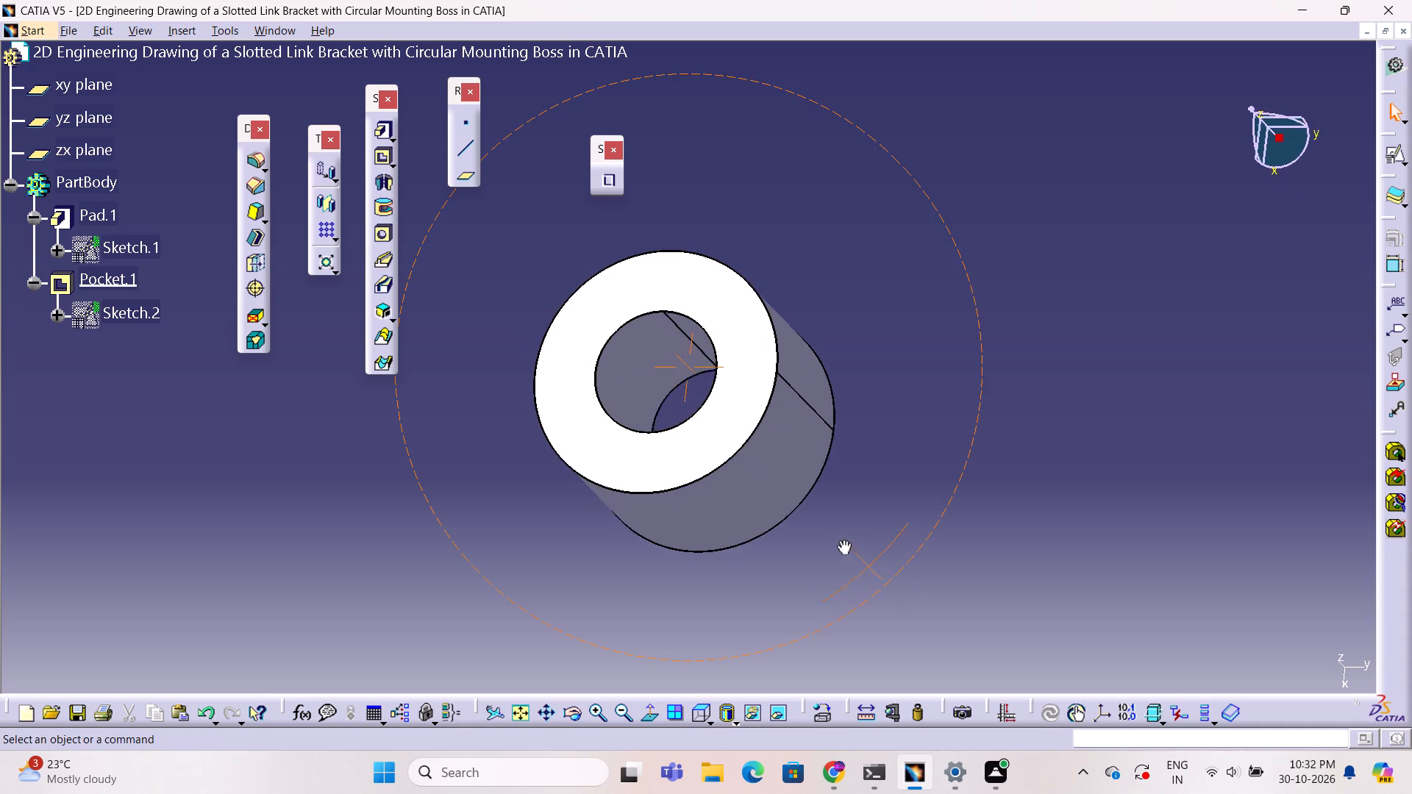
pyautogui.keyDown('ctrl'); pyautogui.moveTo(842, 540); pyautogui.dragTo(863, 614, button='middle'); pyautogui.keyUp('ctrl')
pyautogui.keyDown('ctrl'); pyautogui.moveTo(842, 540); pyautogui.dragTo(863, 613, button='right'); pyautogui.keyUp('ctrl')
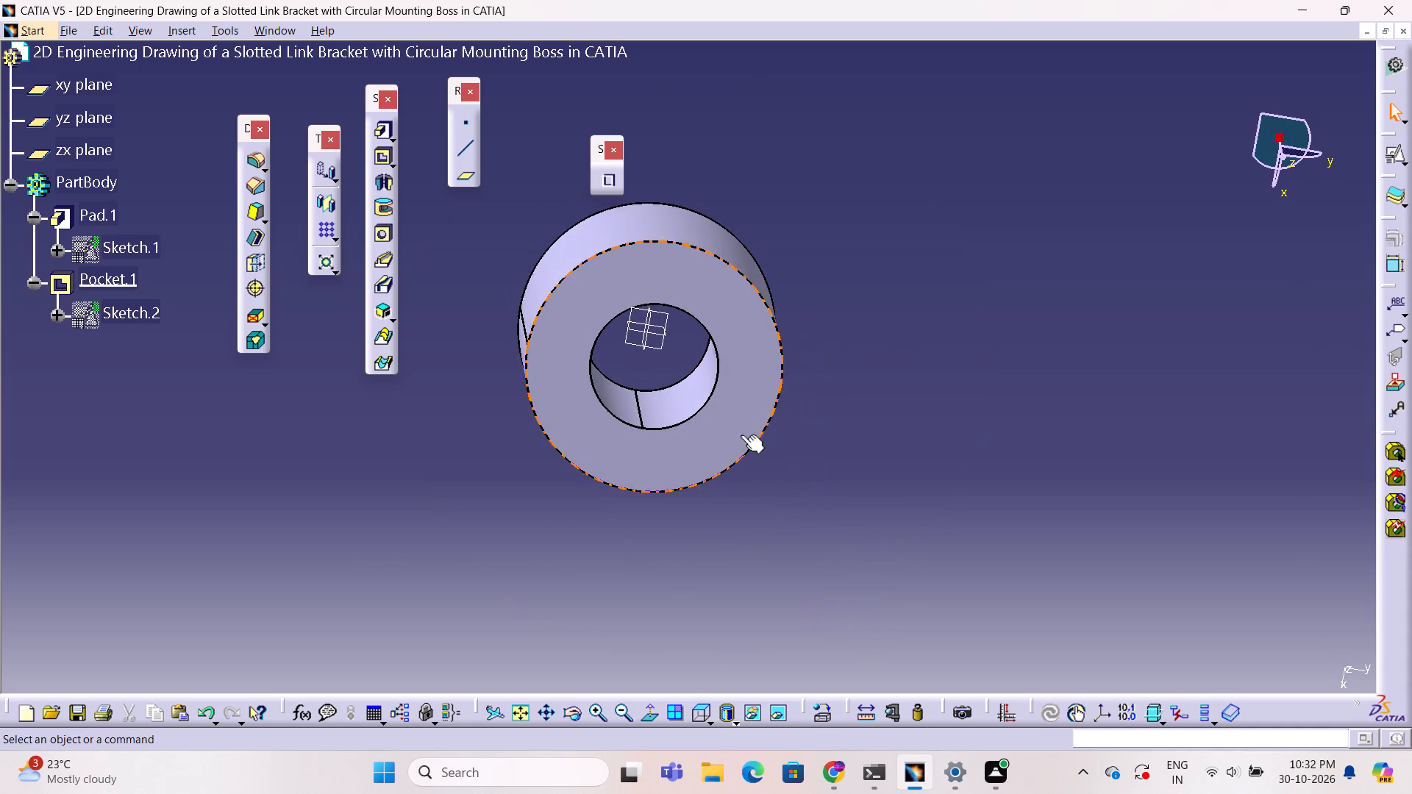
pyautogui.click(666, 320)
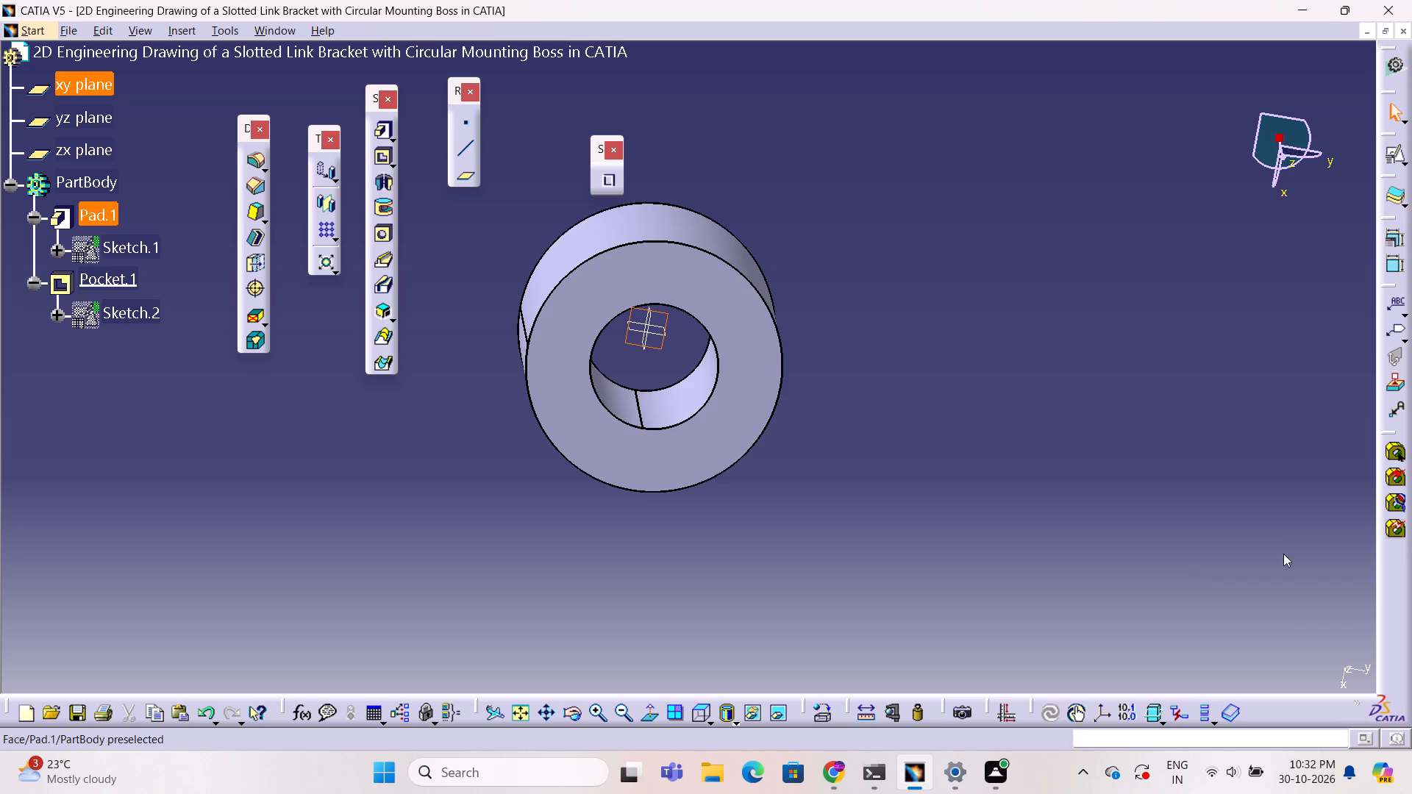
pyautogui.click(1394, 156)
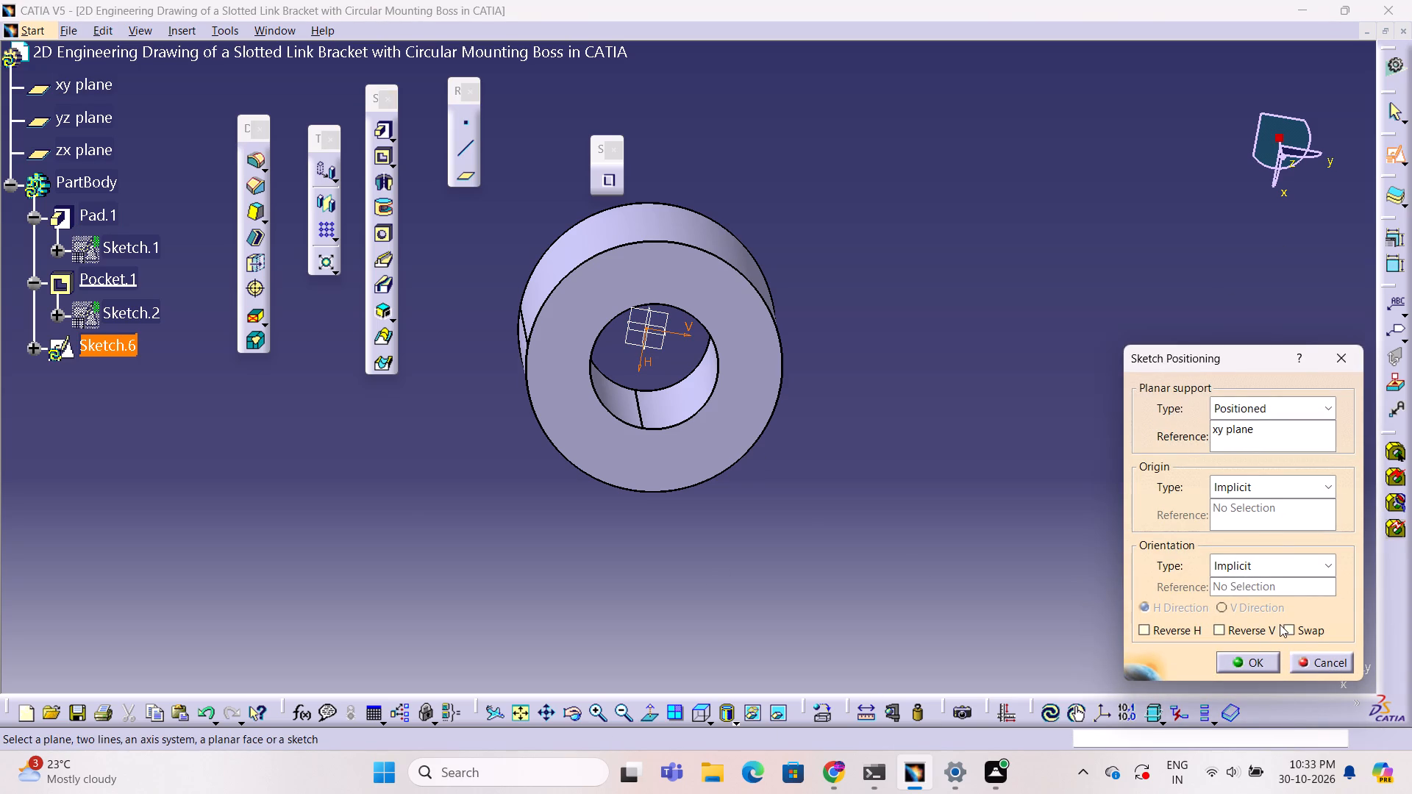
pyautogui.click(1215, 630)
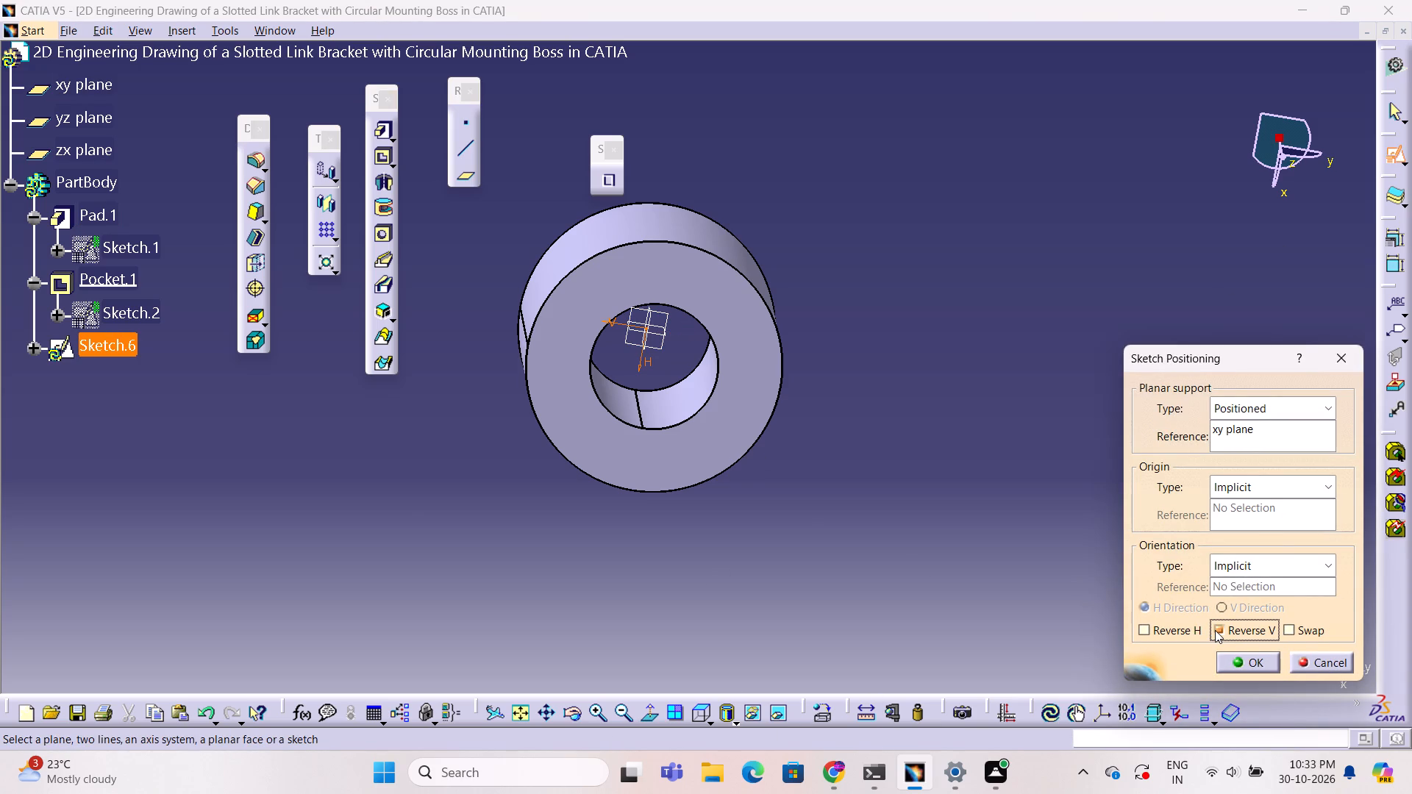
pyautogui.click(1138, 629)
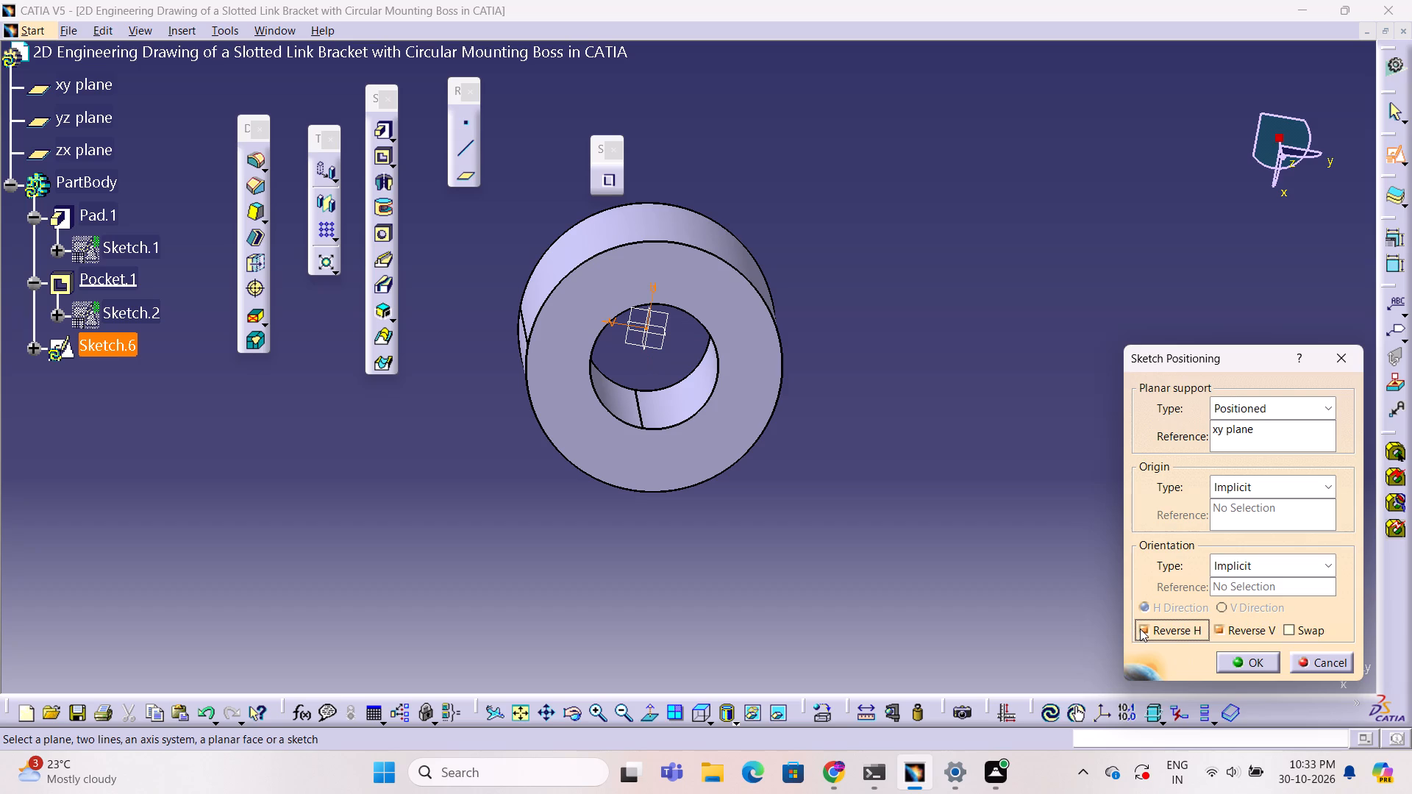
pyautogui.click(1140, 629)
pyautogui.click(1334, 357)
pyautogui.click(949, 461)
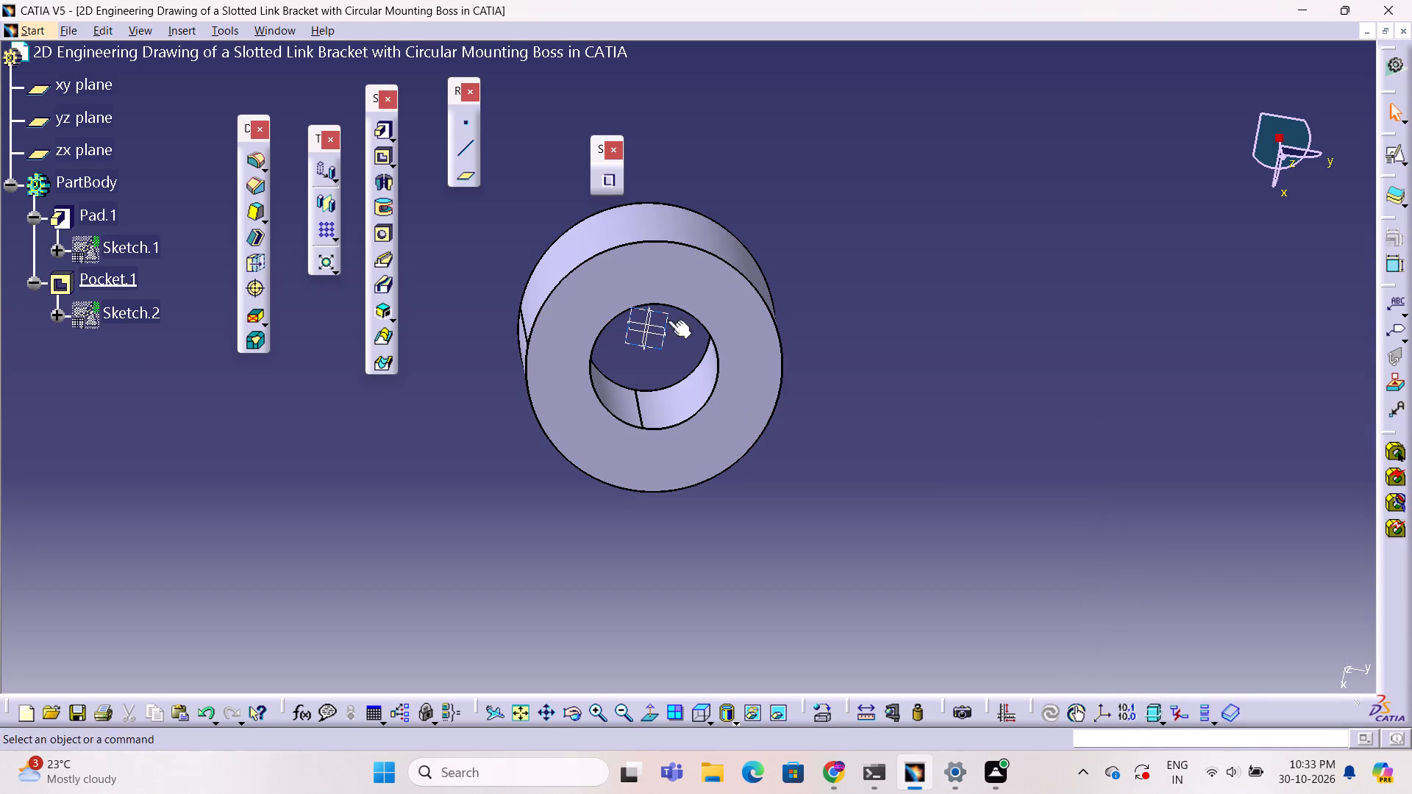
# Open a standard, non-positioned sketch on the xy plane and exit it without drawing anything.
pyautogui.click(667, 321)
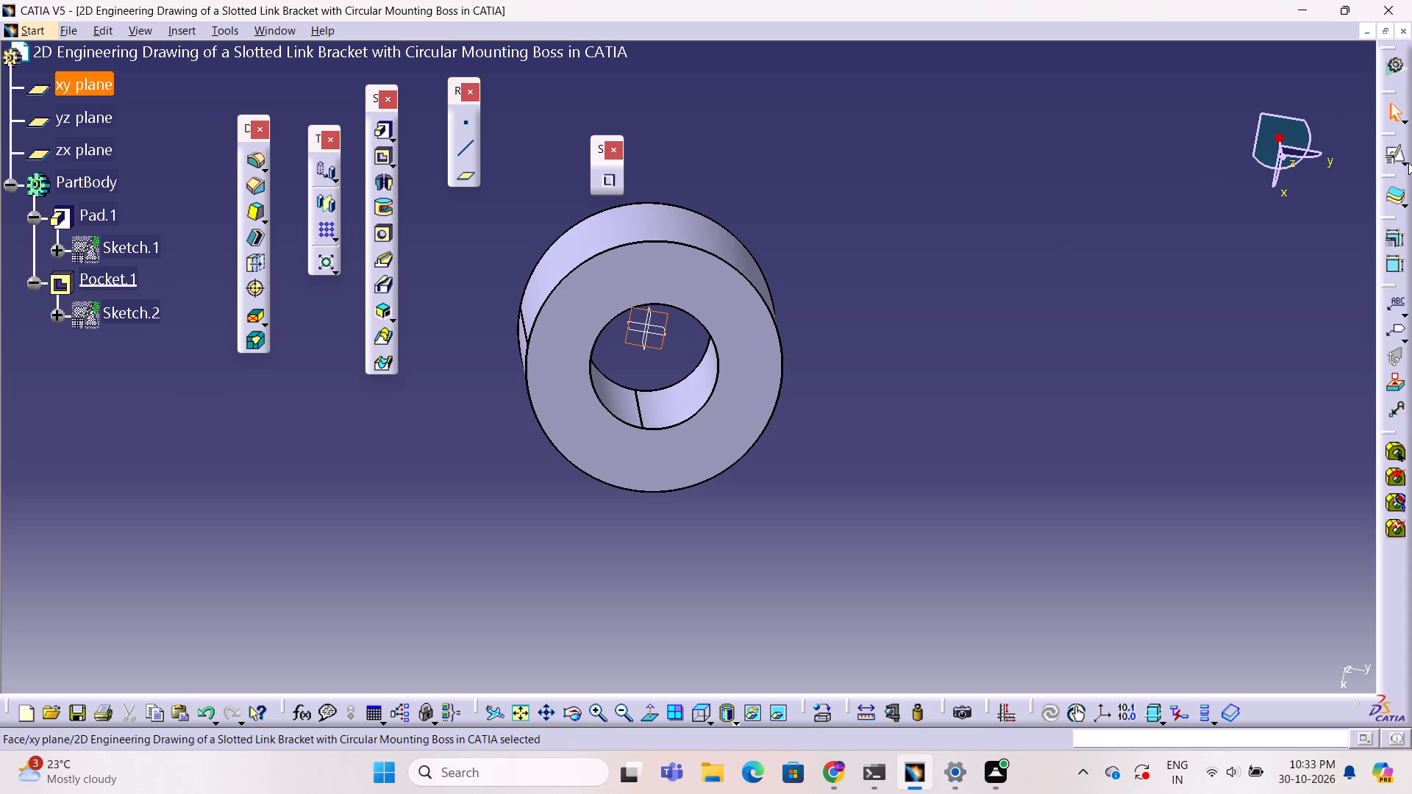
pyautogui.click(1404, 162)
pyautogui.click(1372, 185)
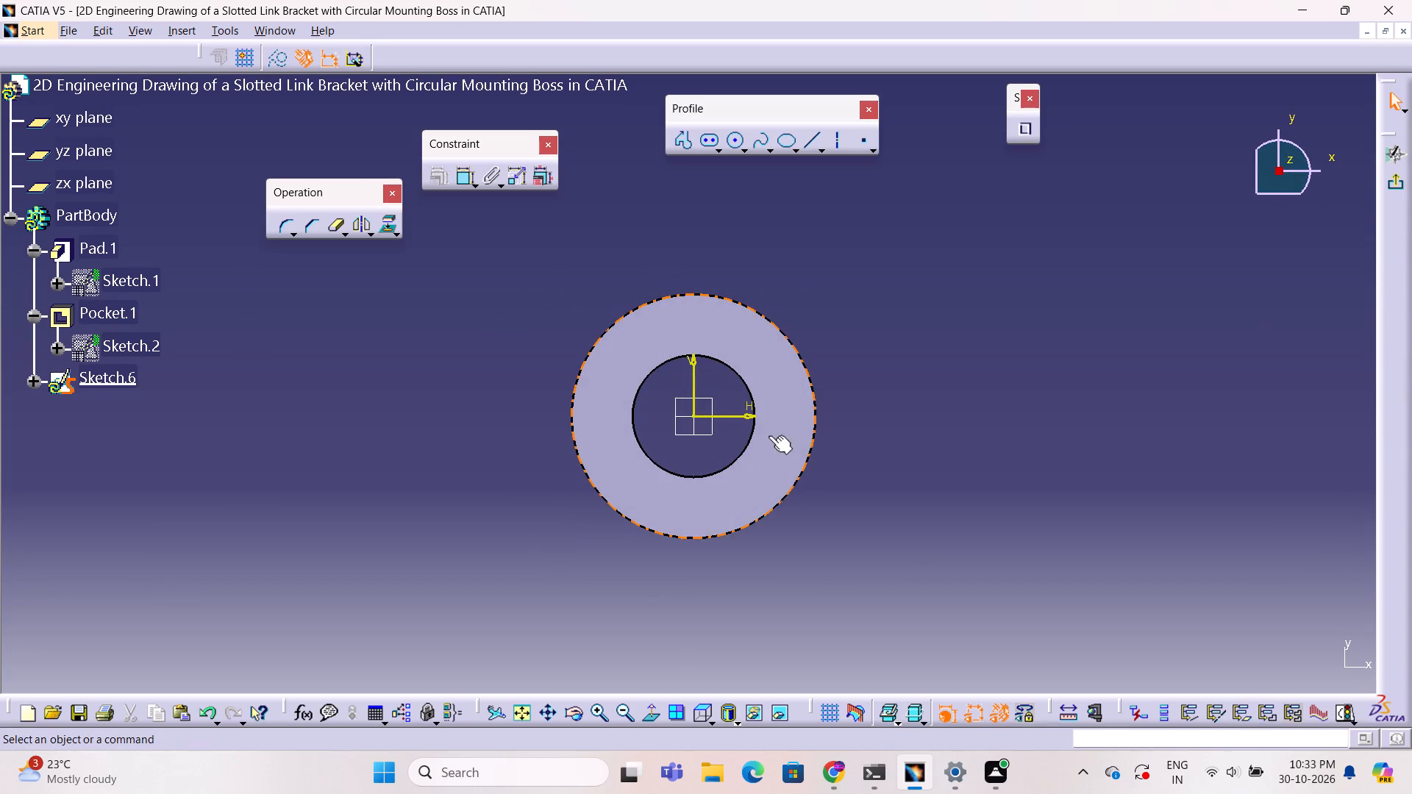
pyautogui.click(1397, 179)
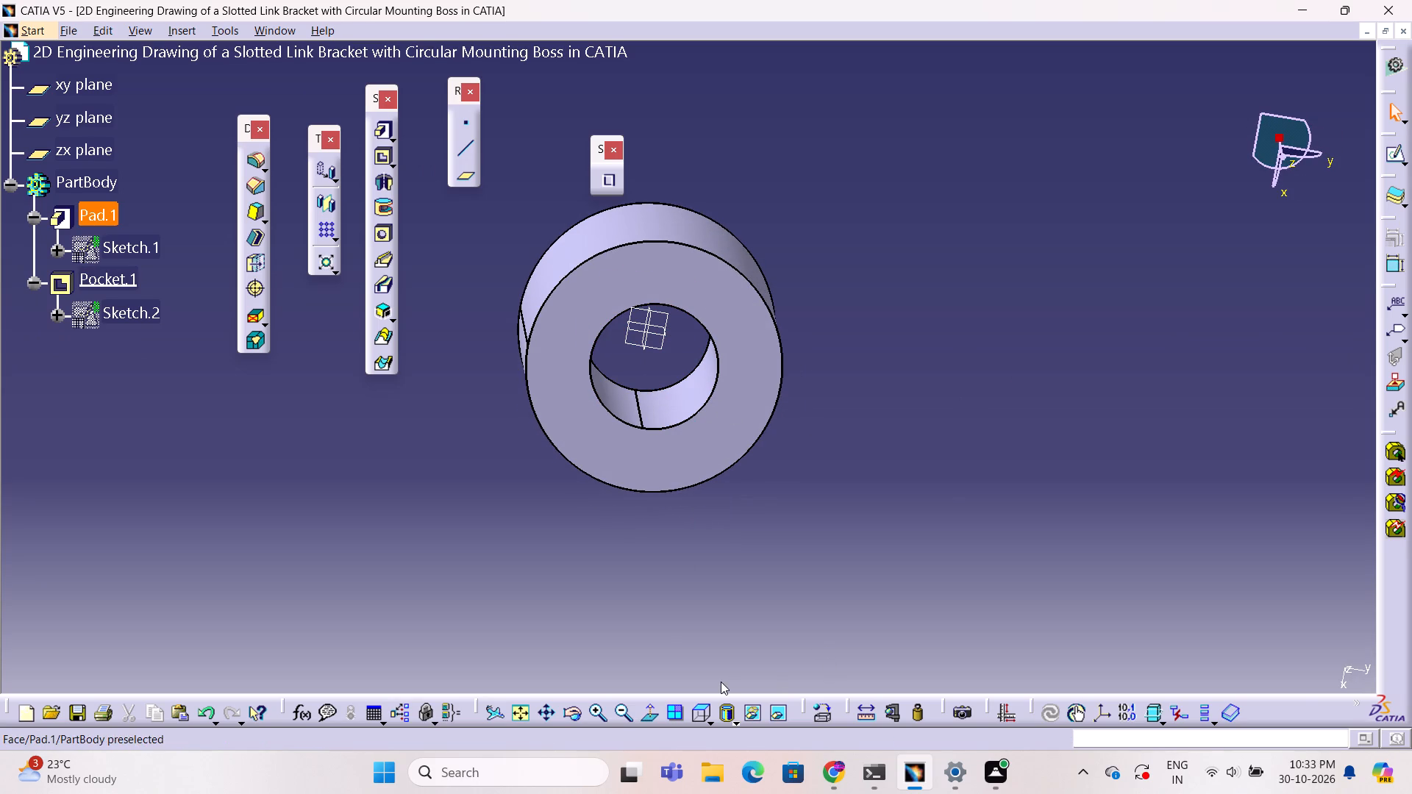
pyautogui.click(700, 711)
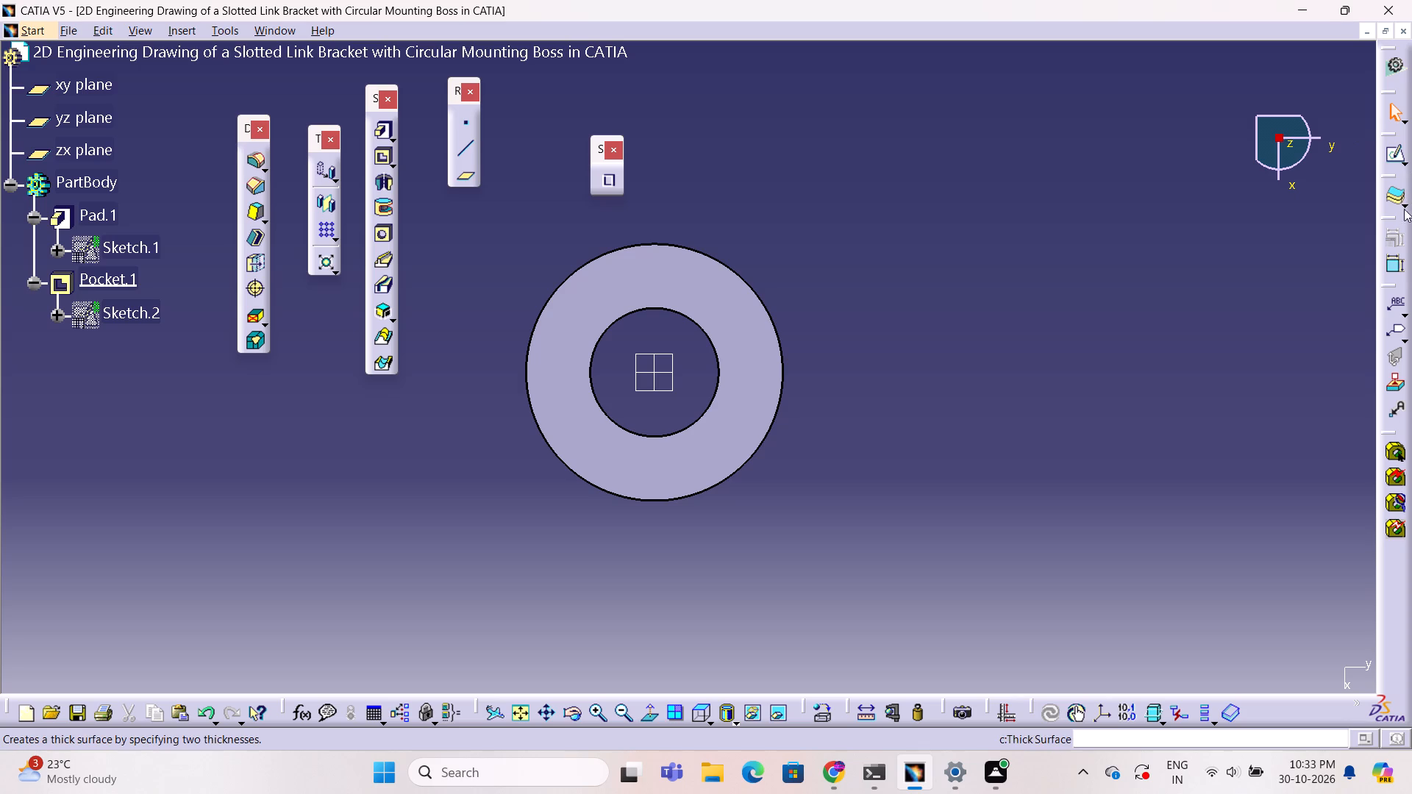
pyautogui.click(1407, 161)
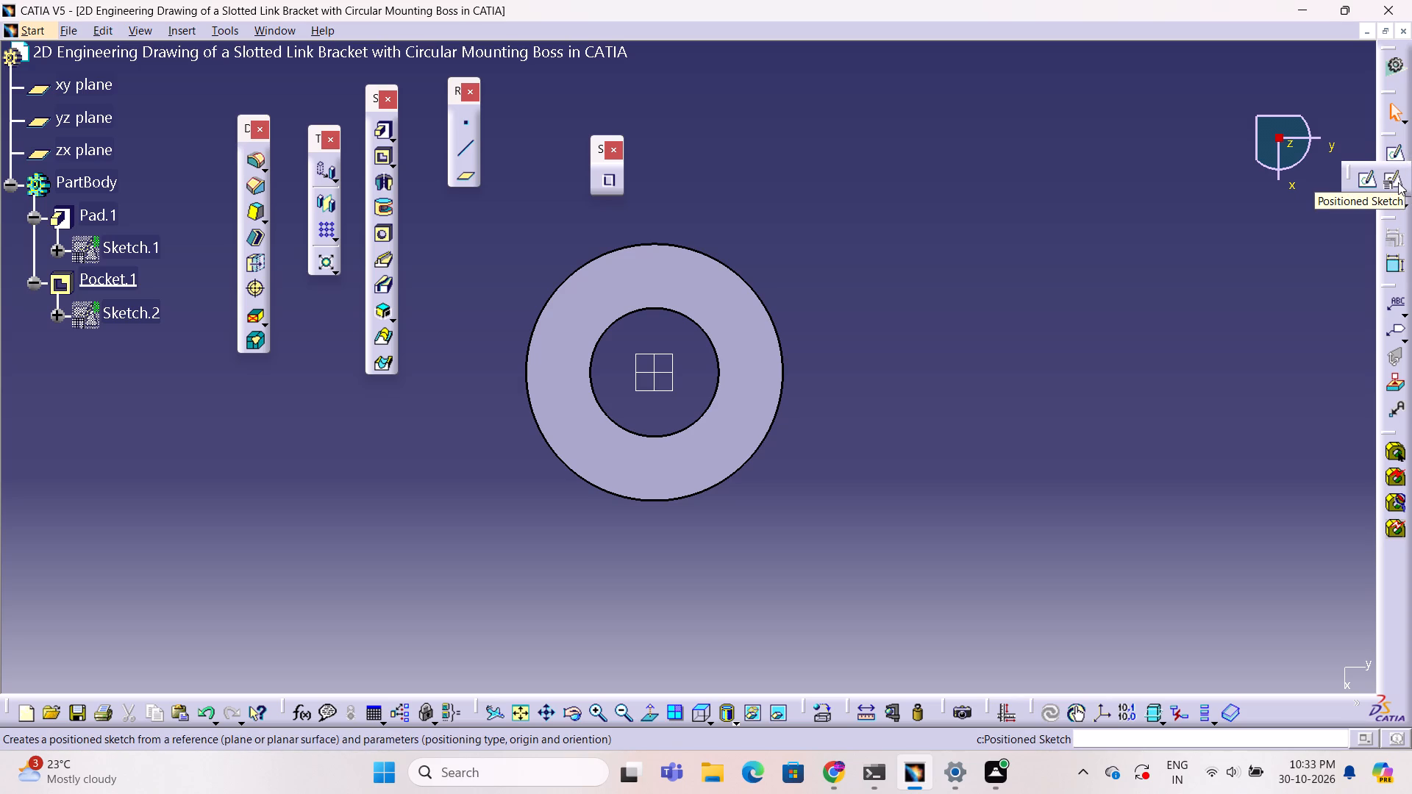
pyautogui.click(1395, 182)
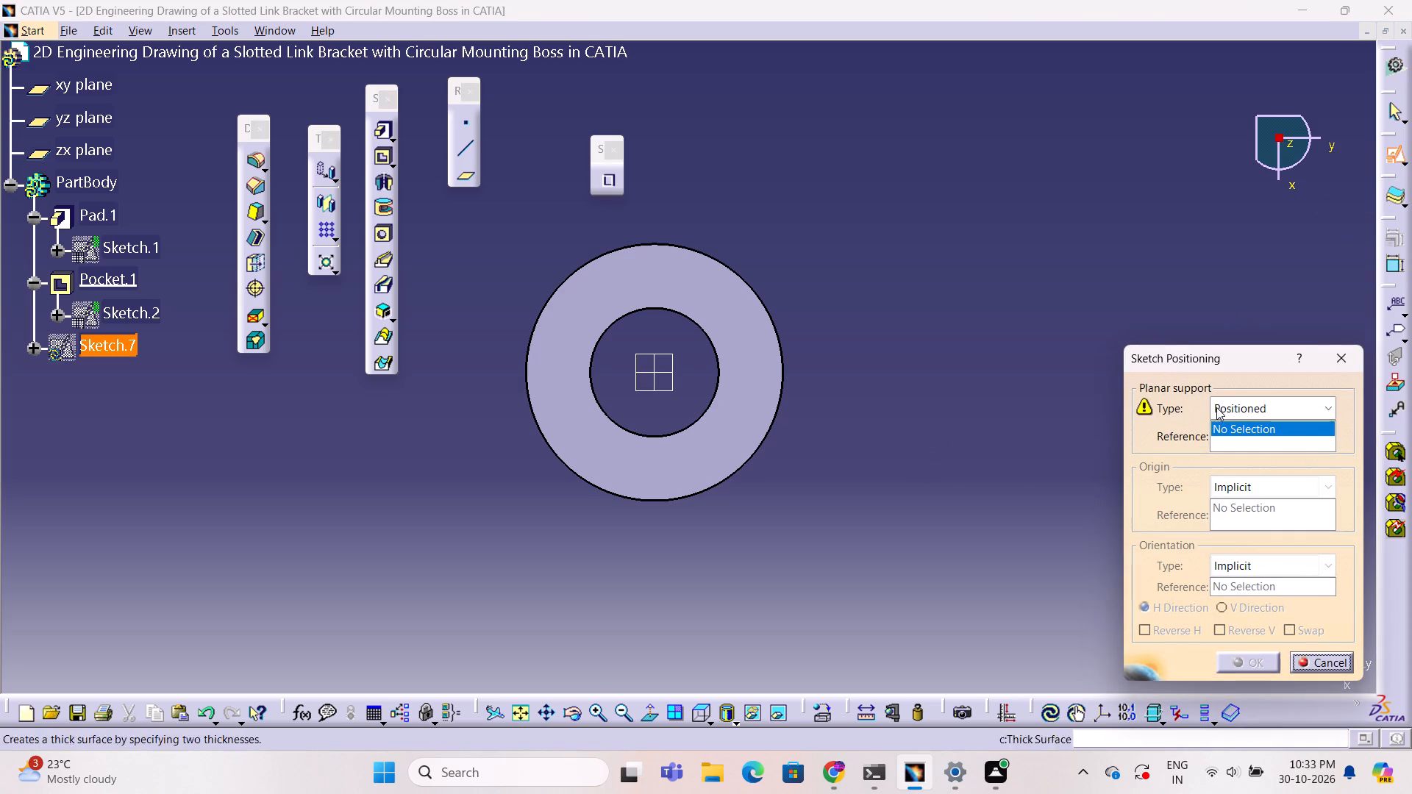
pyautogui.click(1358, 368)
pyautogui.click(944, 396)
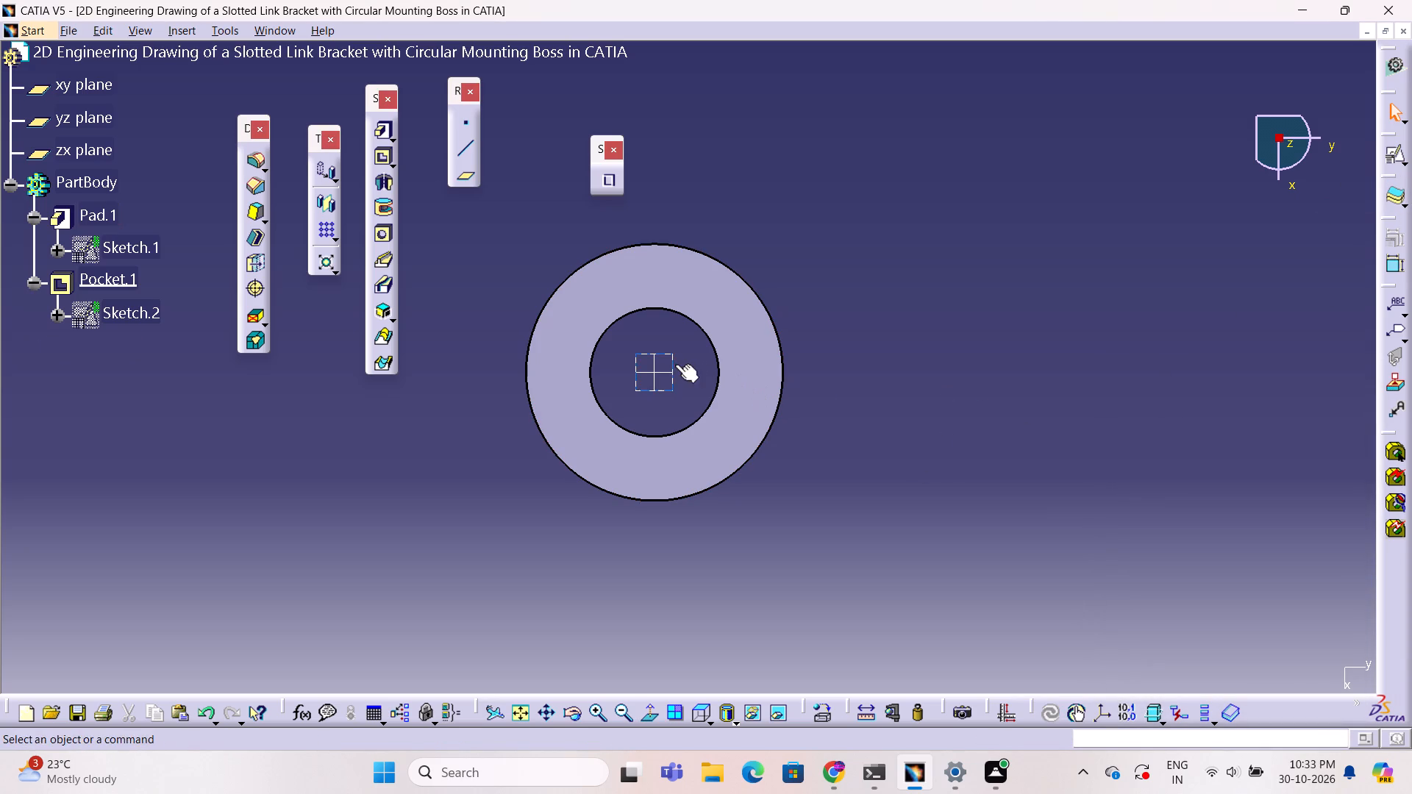
# Create a positioned sketch on the xy plane with Reverse H and Swap enabled and Reverse V off.
pyautogui.click(675, 364)
pyautogui.click(1394, 155)
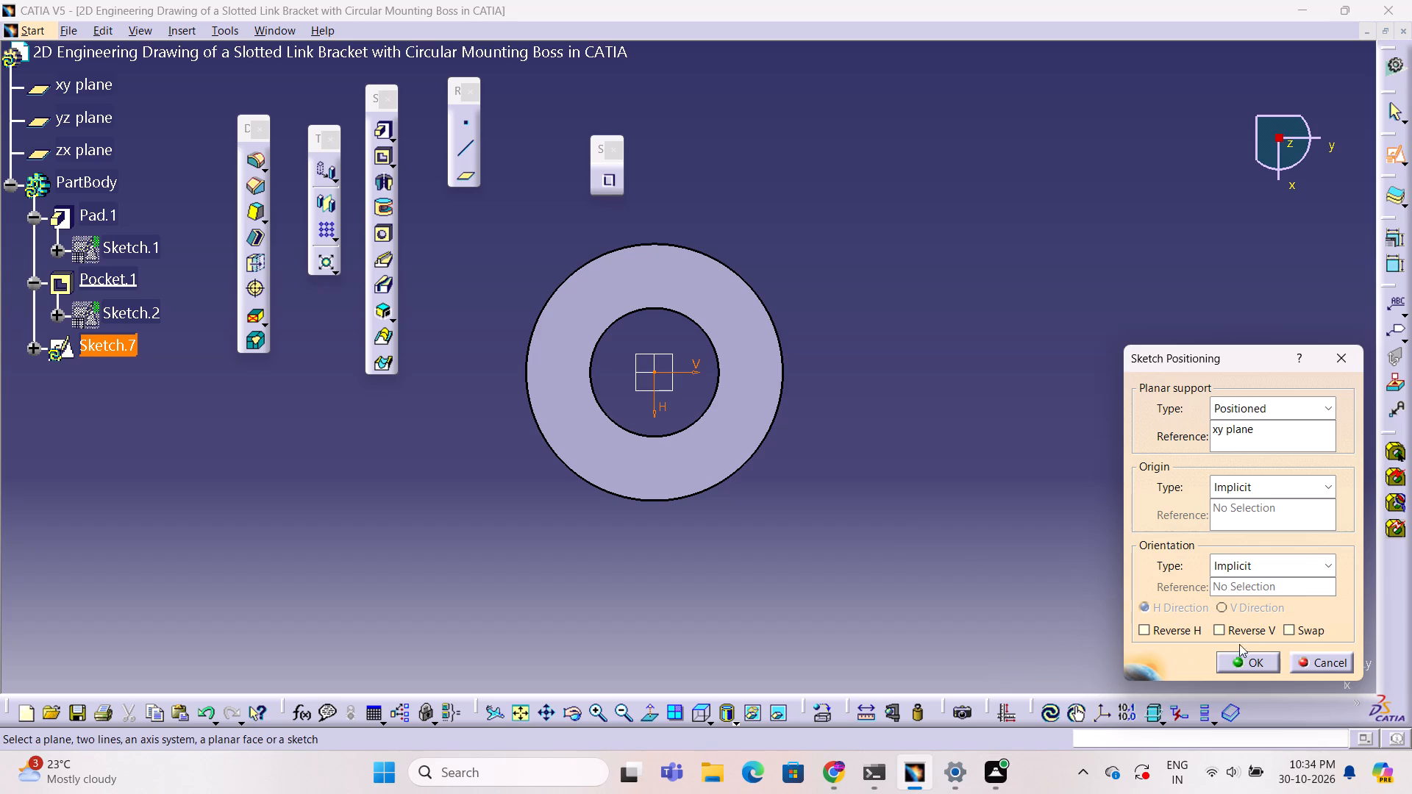
pyautogui.click(1141, 633)
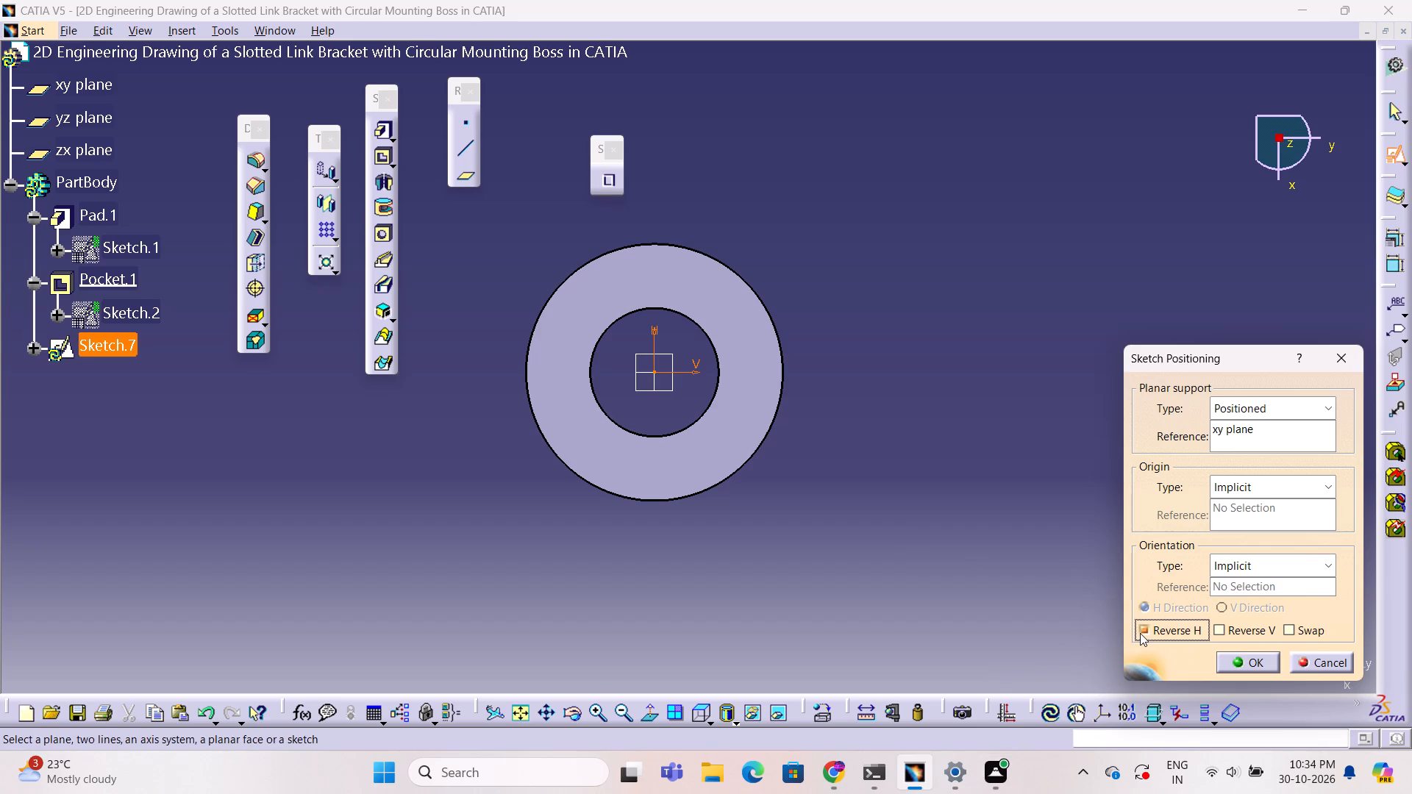
pyautogui.click(1215, 632)
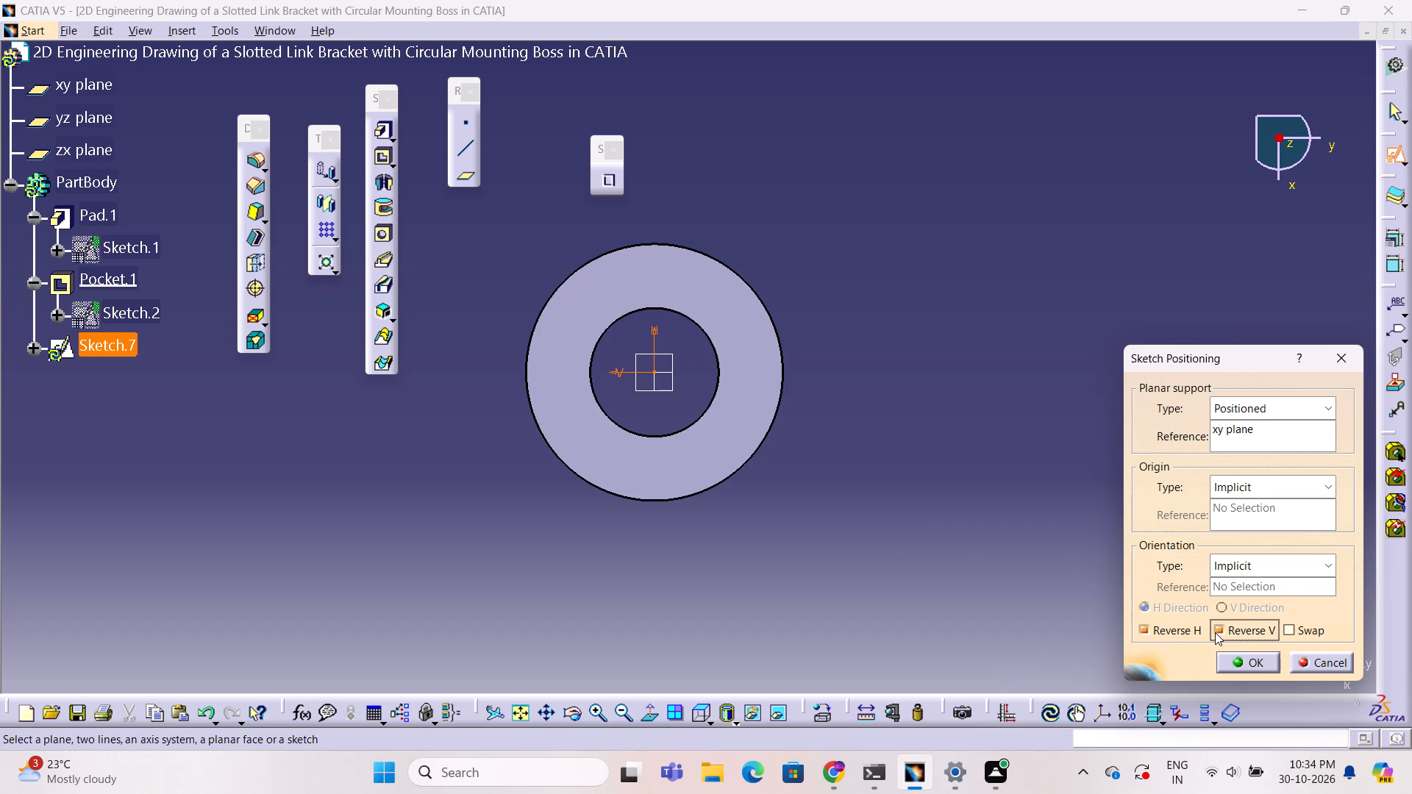
pyautogui.click(1215, 632)
pyautogui.click(1289, 628)
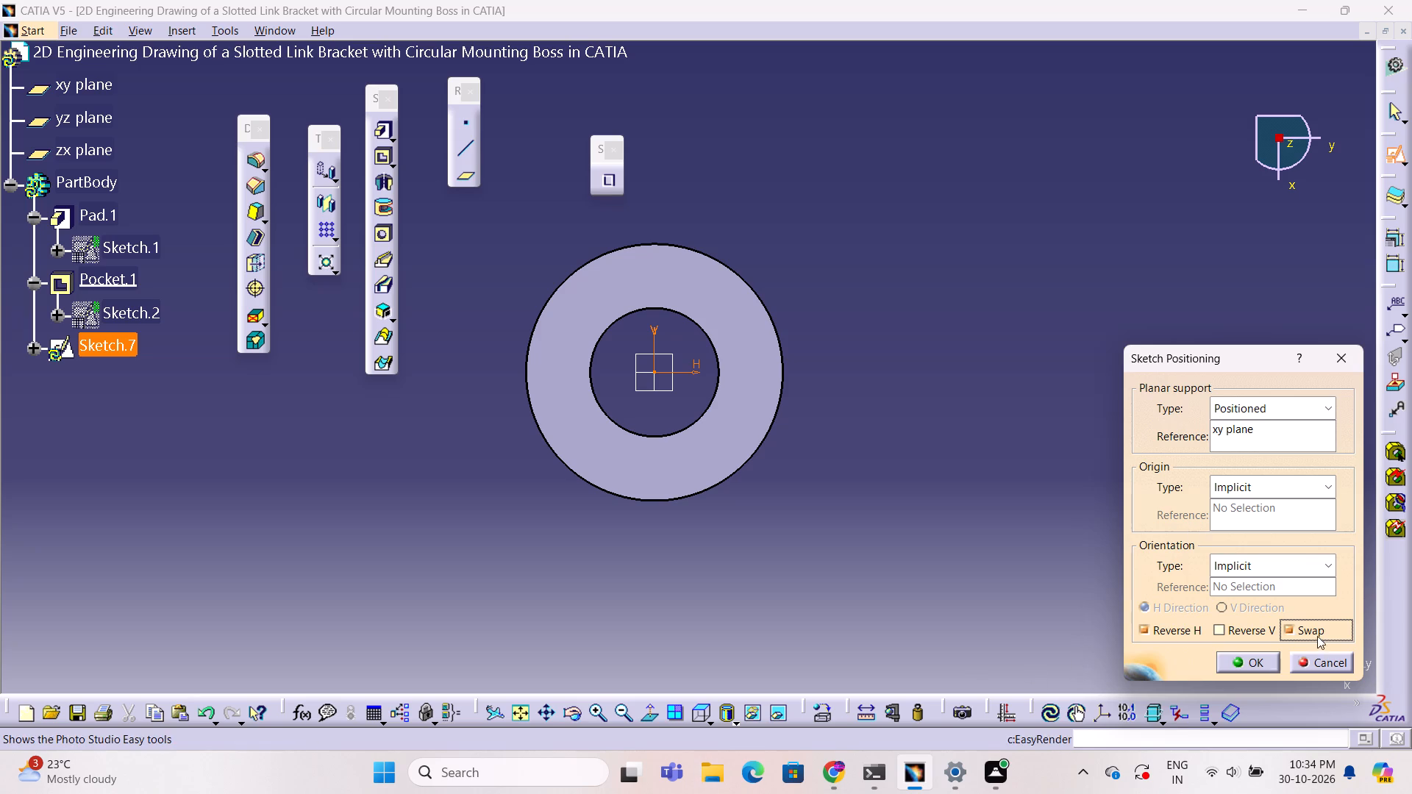
pyautogui.click(1247, 661)
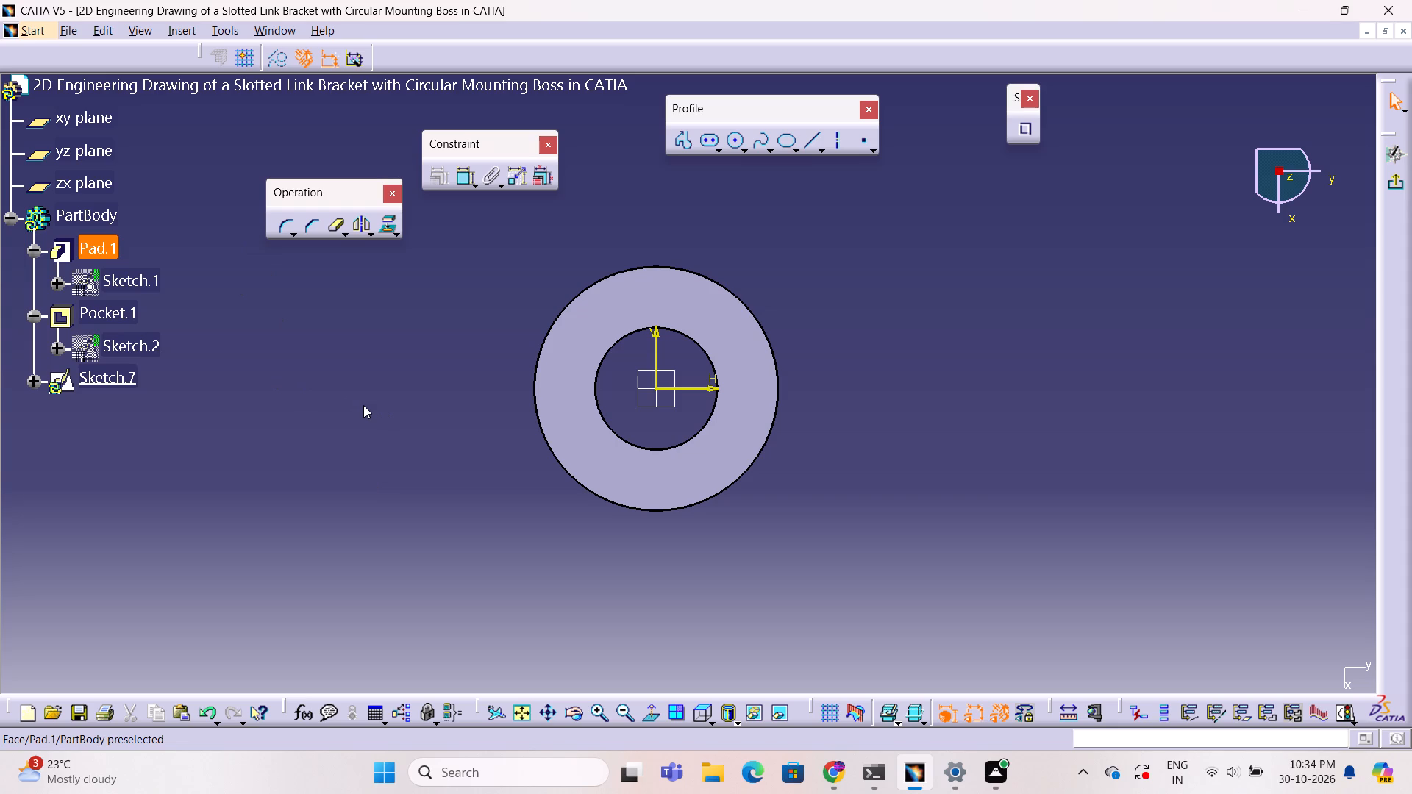
# Sketch a horizontal elongated hole on the H axis left of the boss, with 30 mm centre distance and about 11.4 mm radius.
pyautogui.click(710, 143)
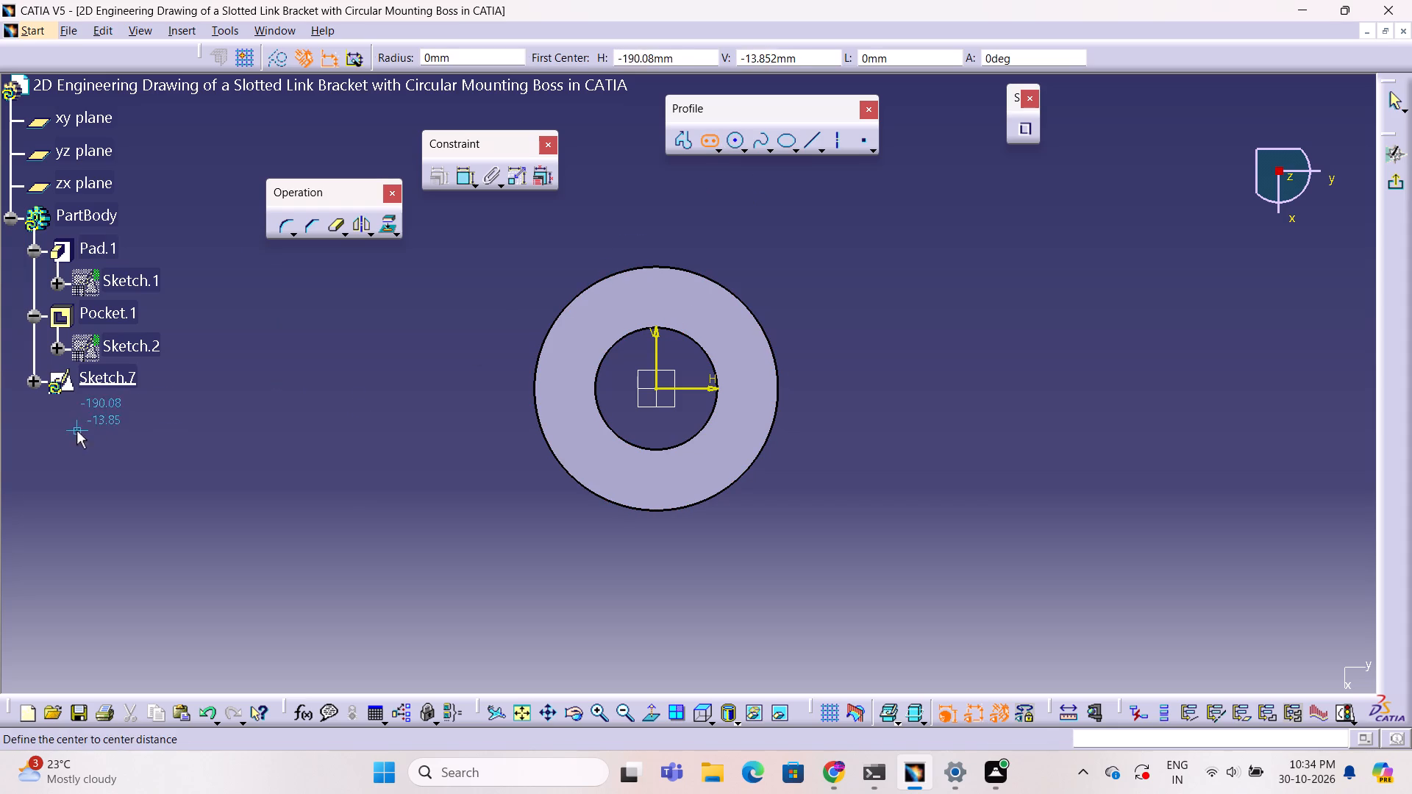
pyautogui.click(375, 390)
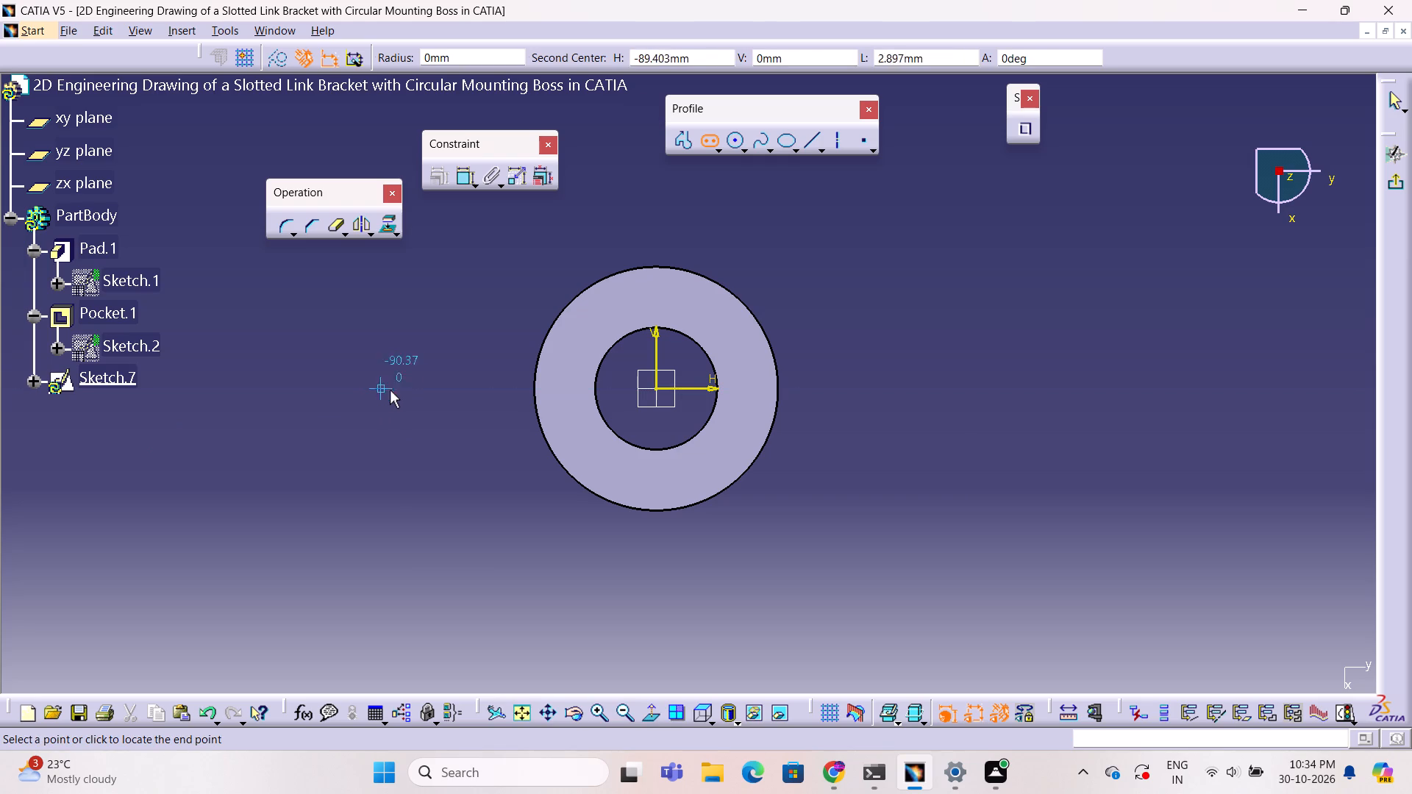
pyautogui.press('Tab')
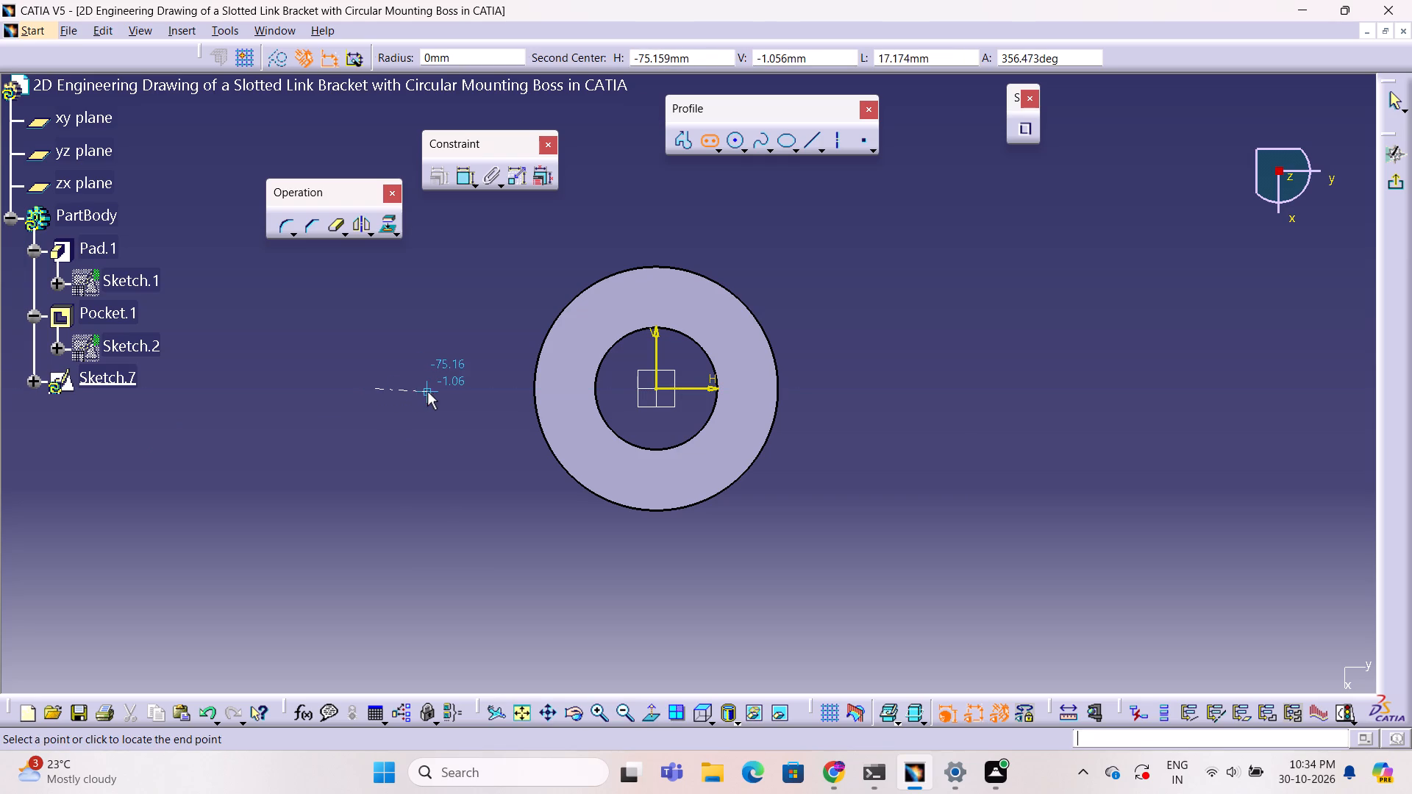
pyautogui.press('Tab')
pyautogui.press('Tab')
pyautogui.press('Tab')
pyautogui.press('Tab')
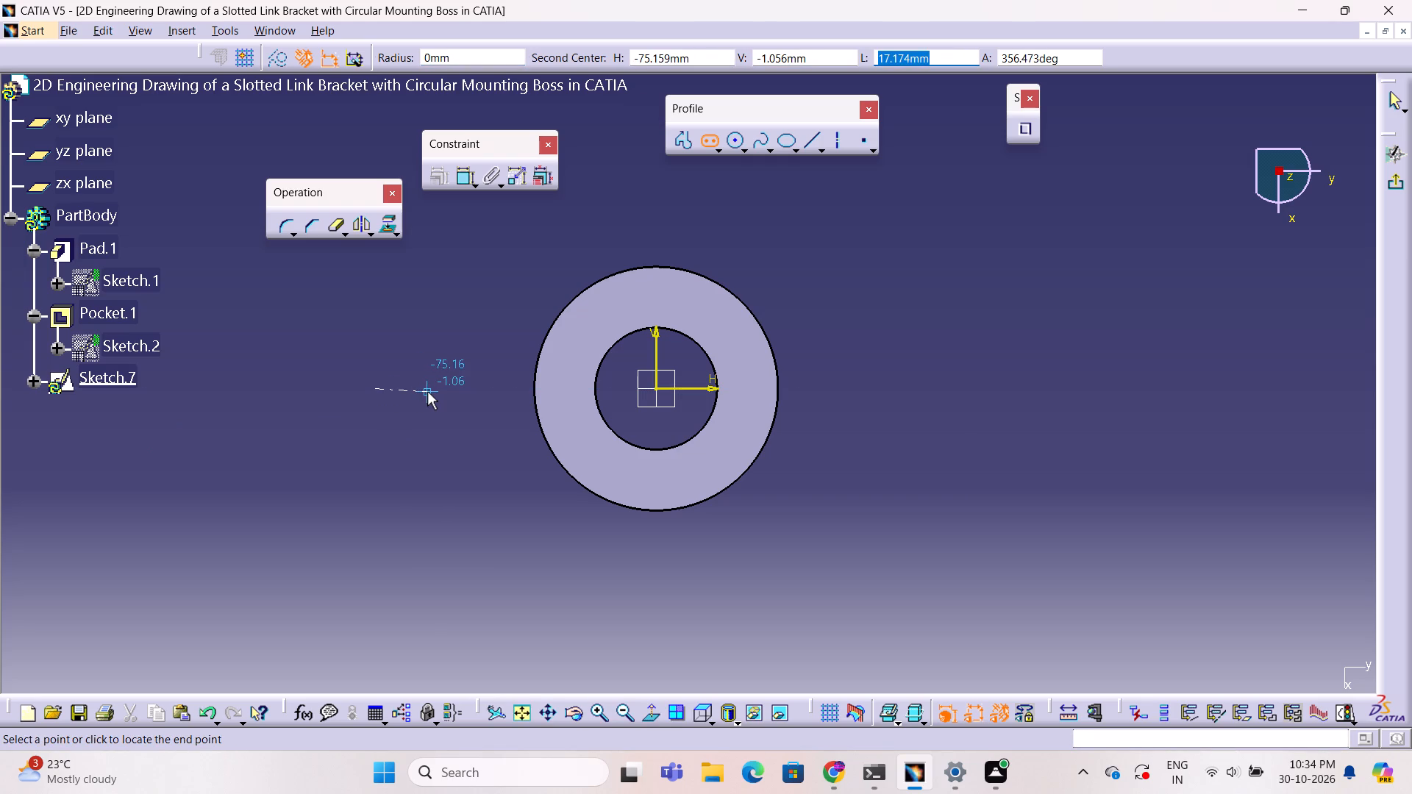
pyautogui.write('30')
pyautogui.press('Return')
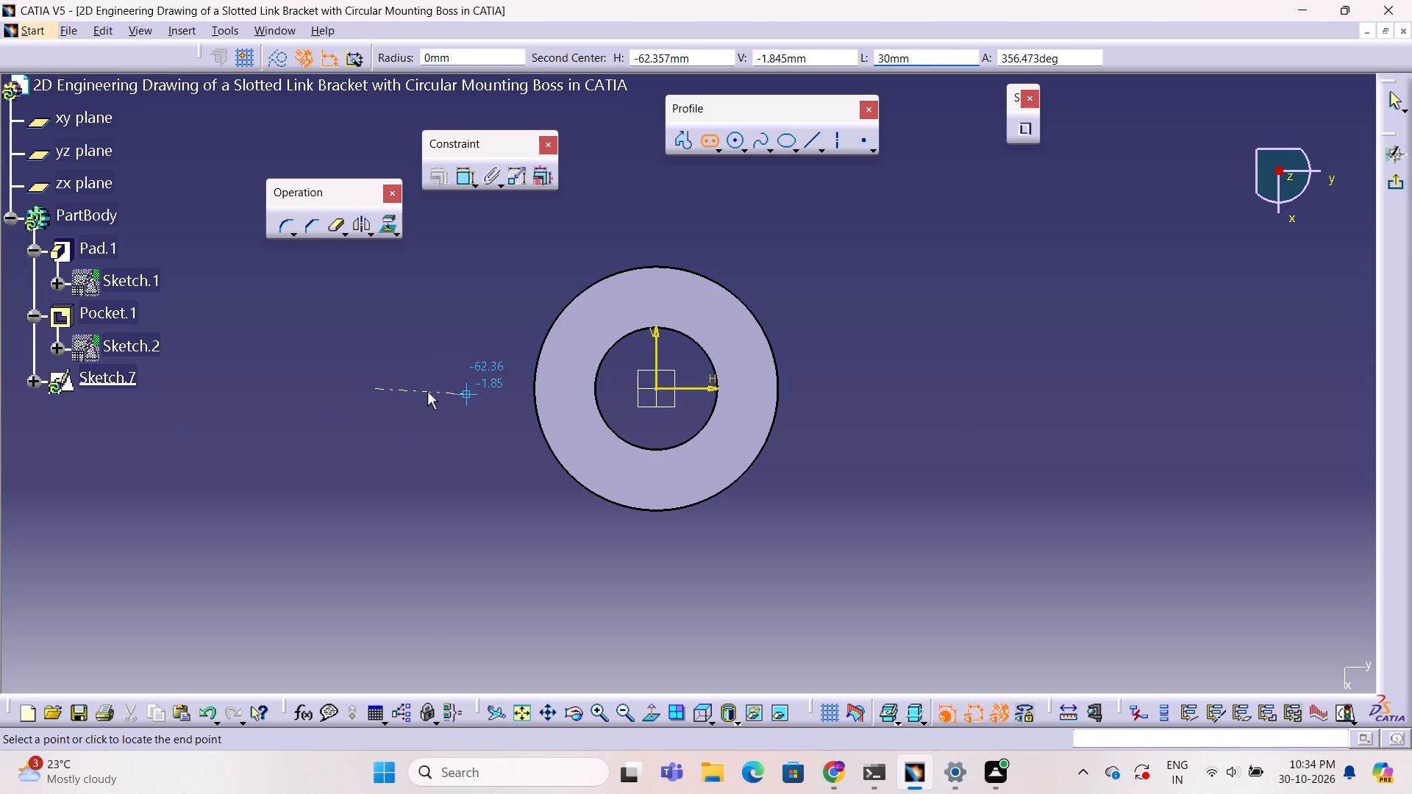
pyautogui.click(444, 391)
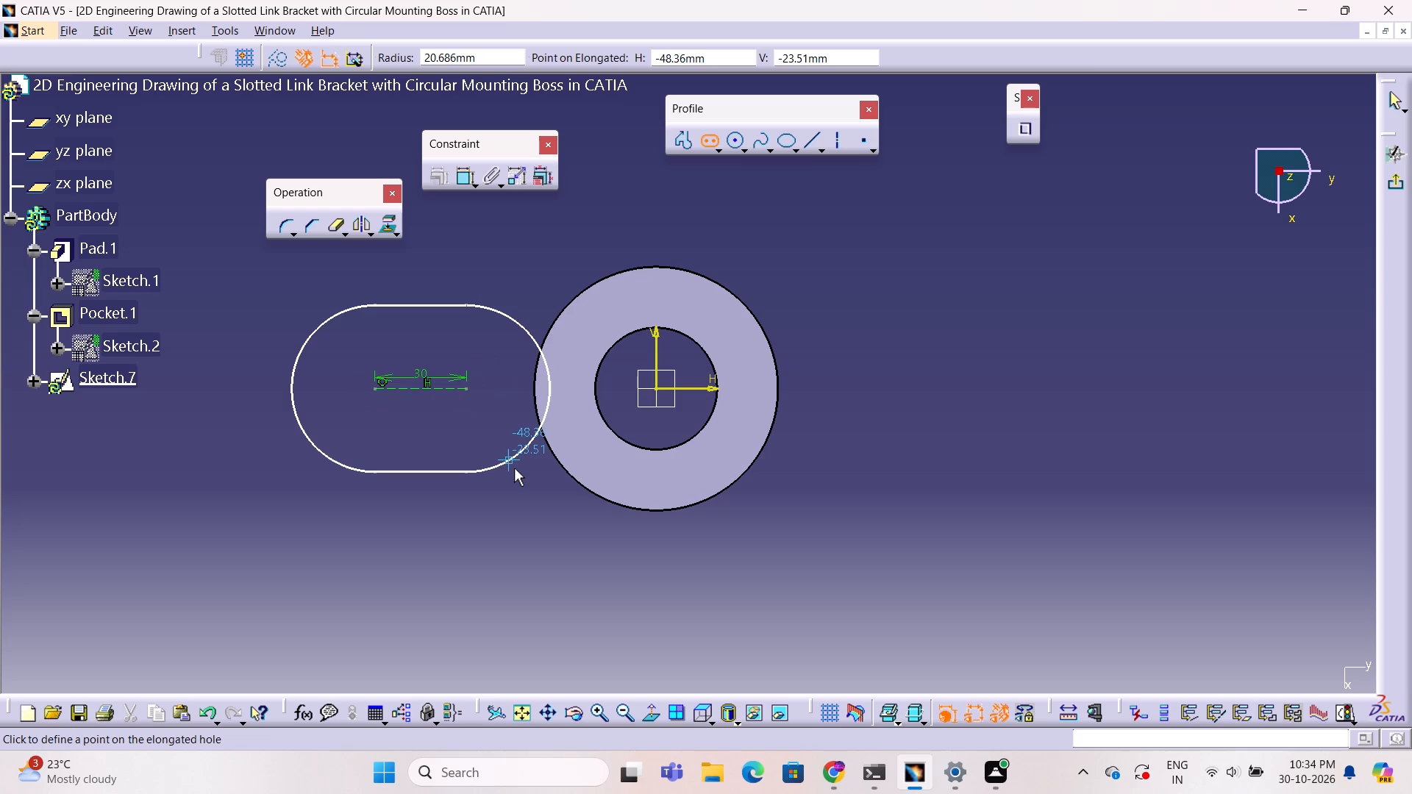
pyautogui.click(452, 422)
pyautogui.press('Escape')
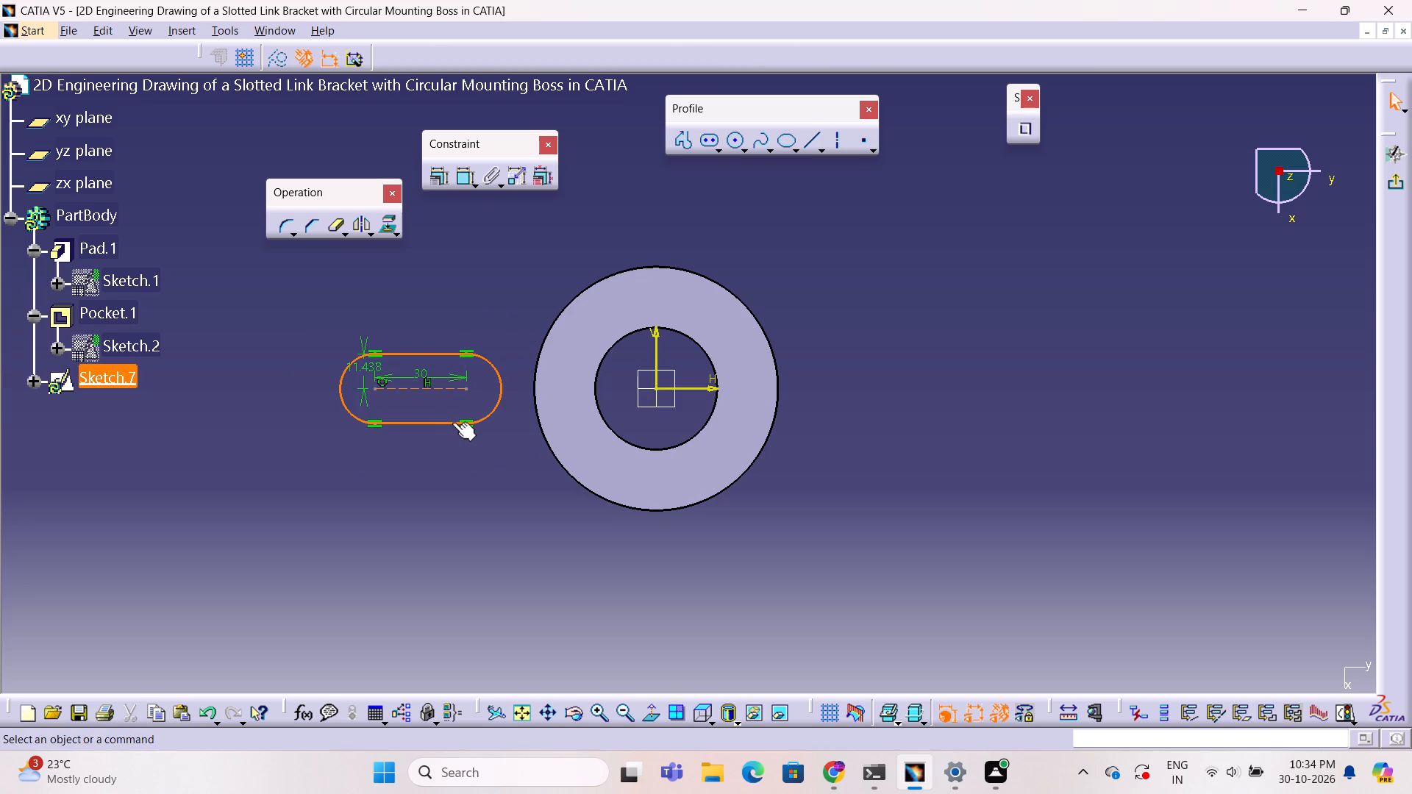
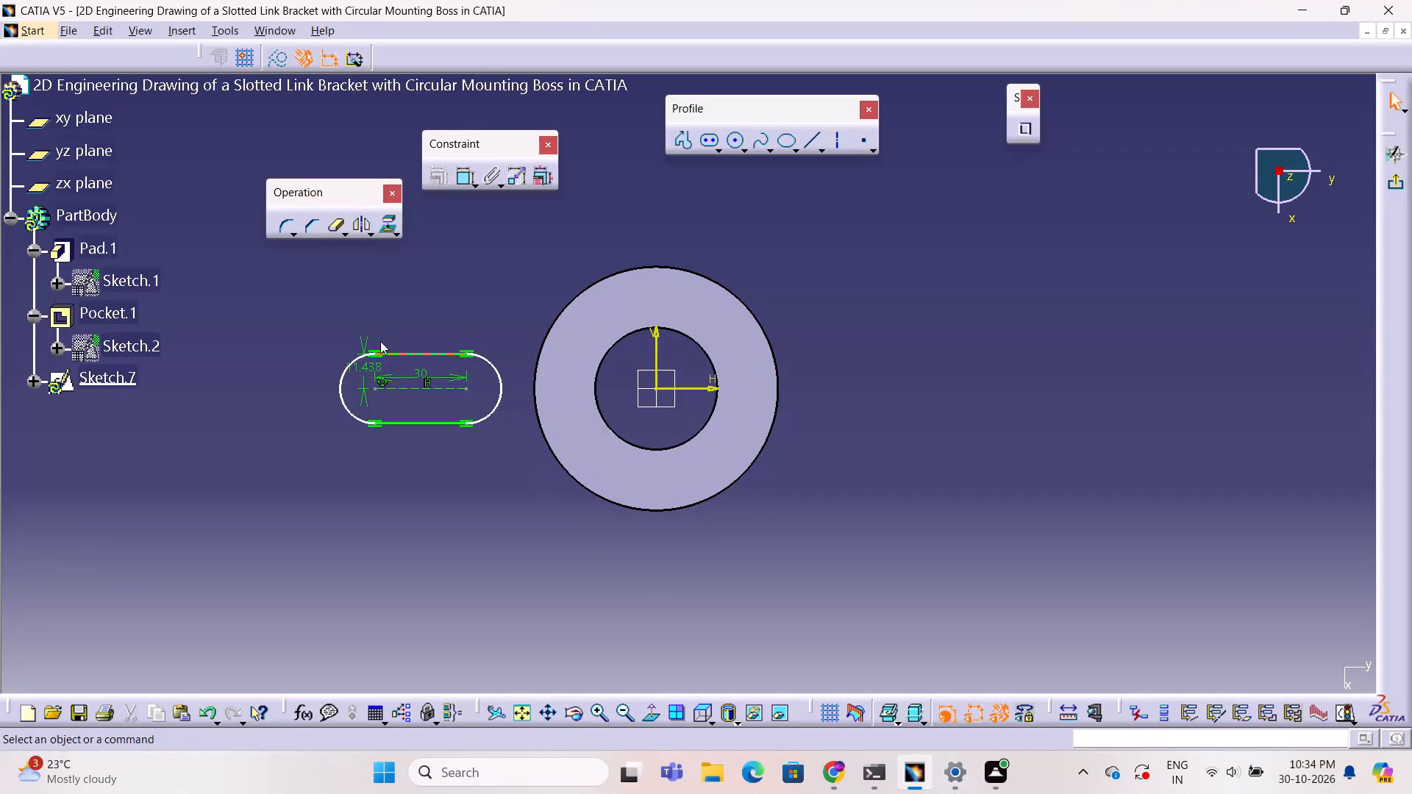
# Set the elongated hole's radius to 10 mm.
pyautogui.doubleClick(368, 371)
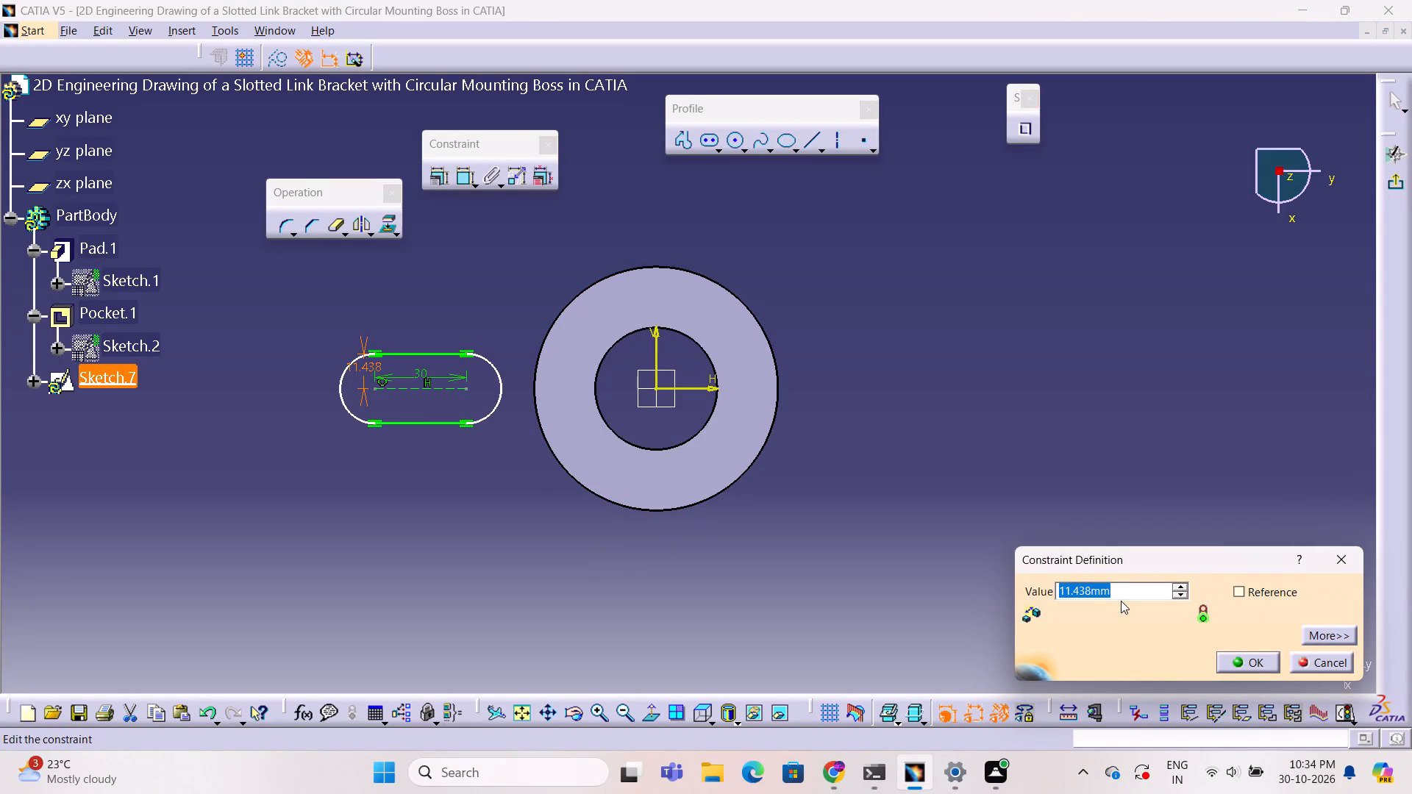
pyautogui.write('10')
pyautogui.press('Return')
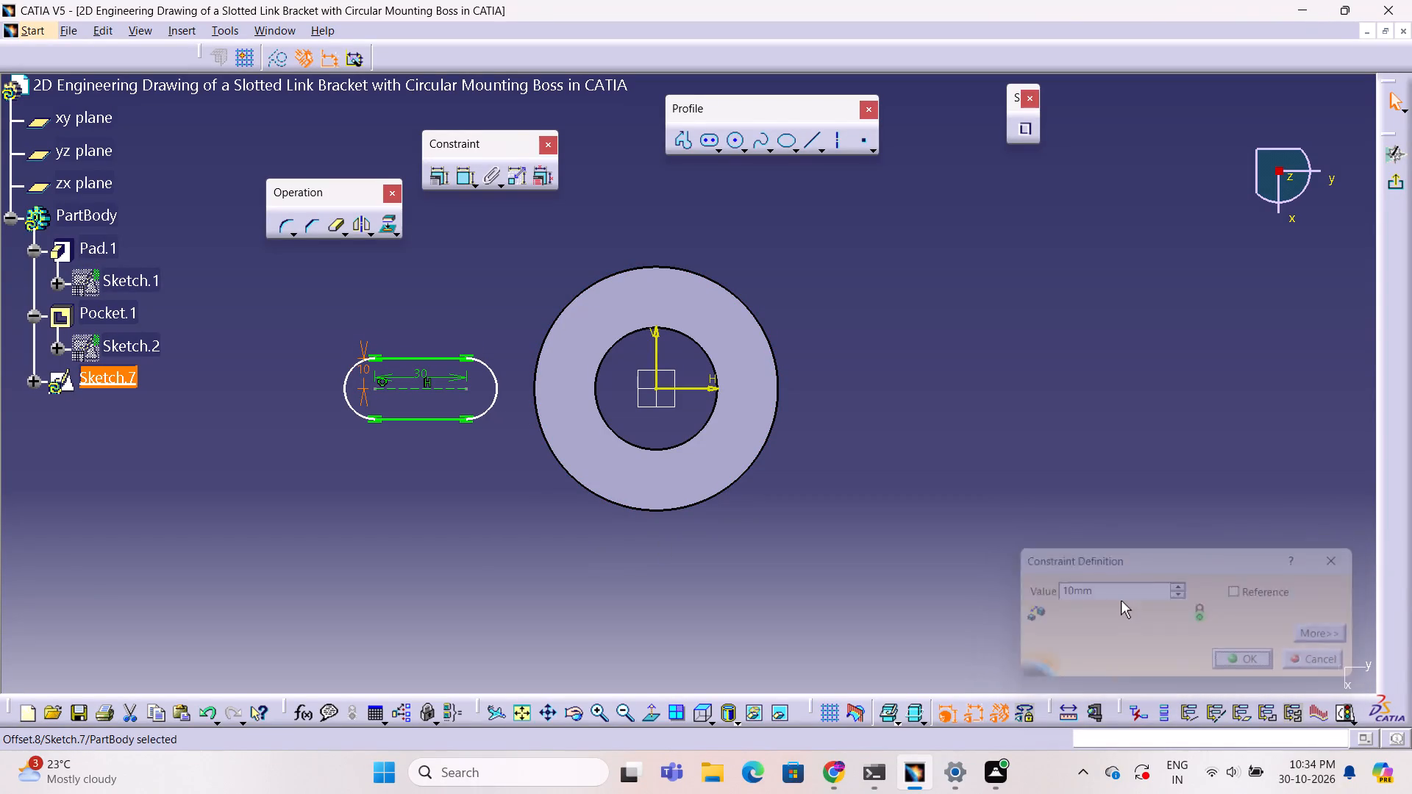
pyautogui.click(1004, 507)
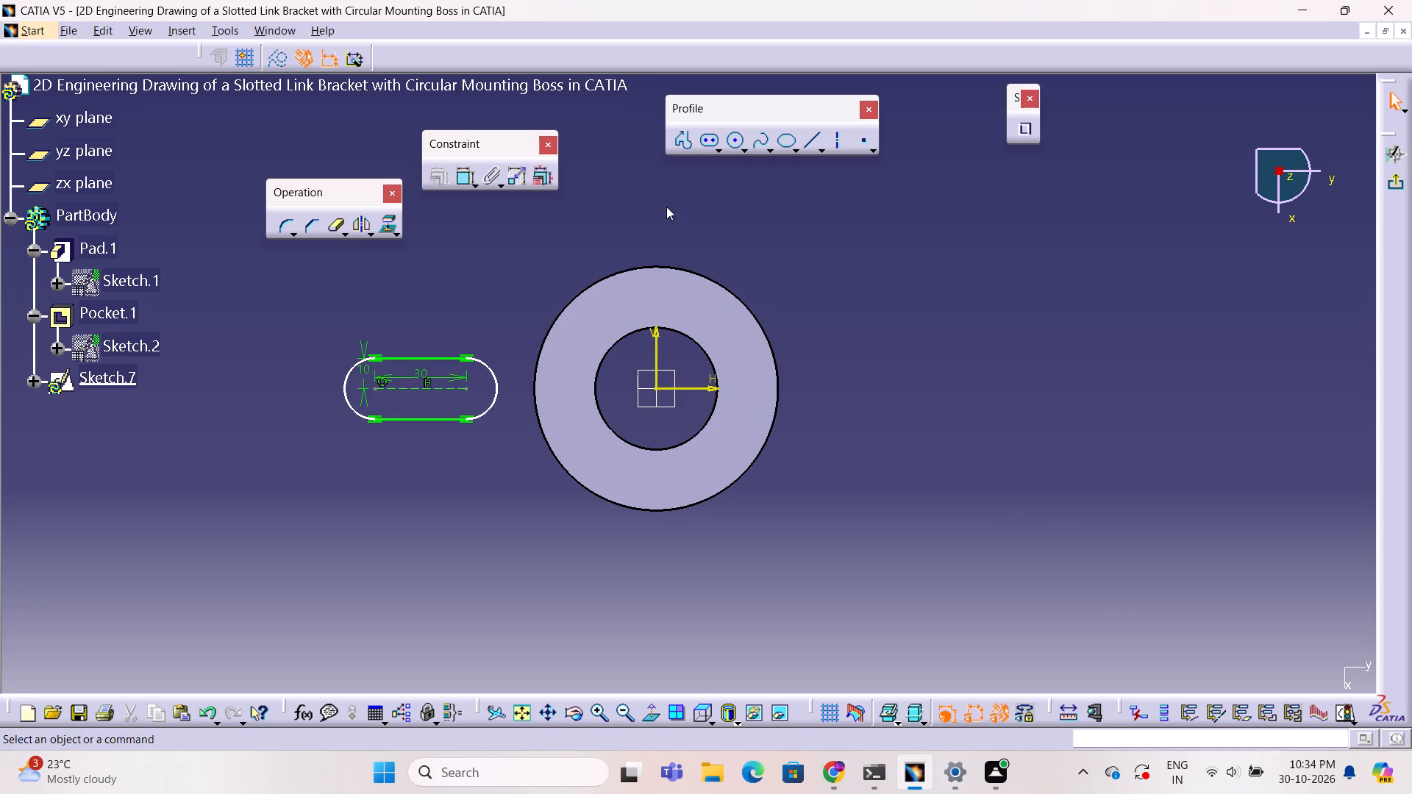
# Sketch a second elongated hole around the first, sharing its two arc centres, with a radius of about 16.9 mm.
pyautogui.click(709, 143)
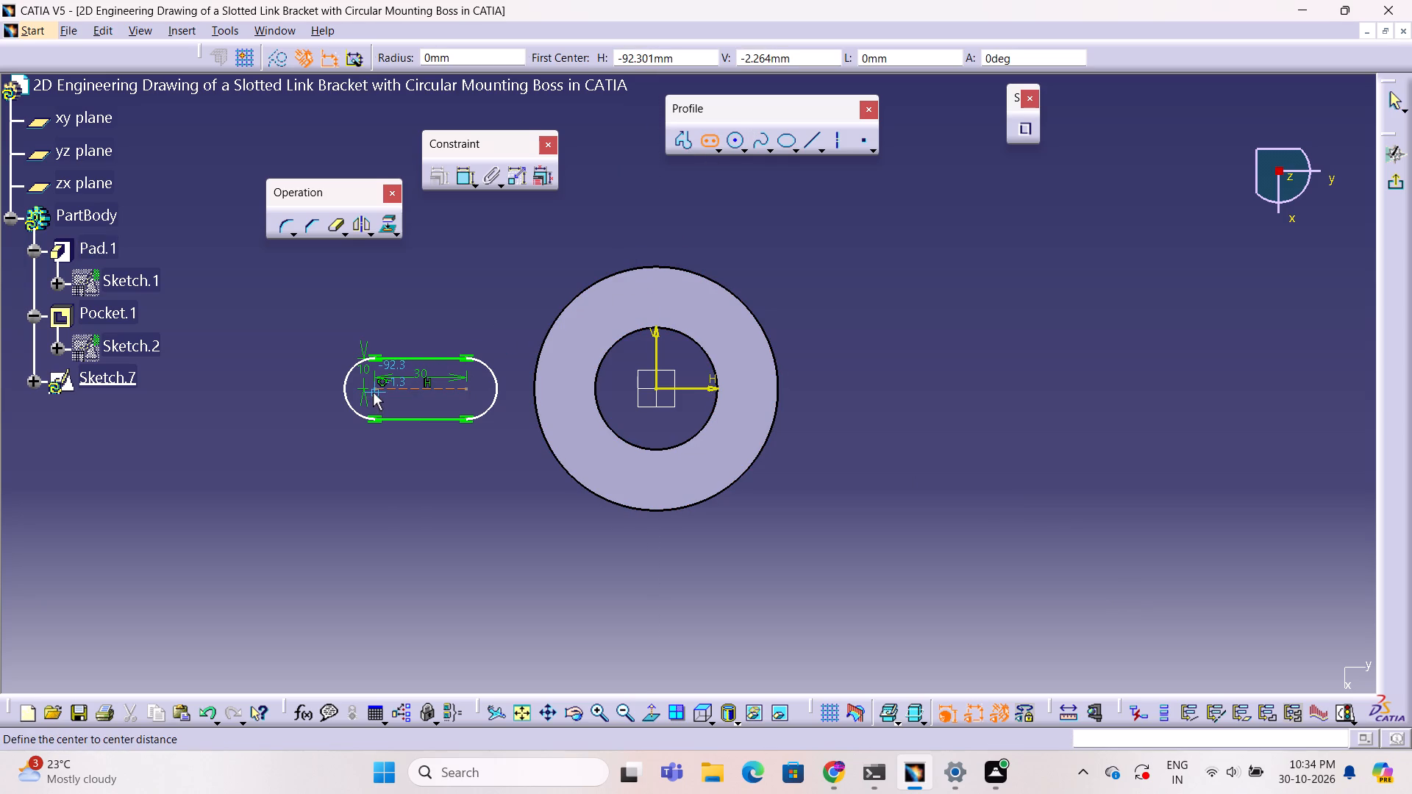
pyautogui.click(373, 389)
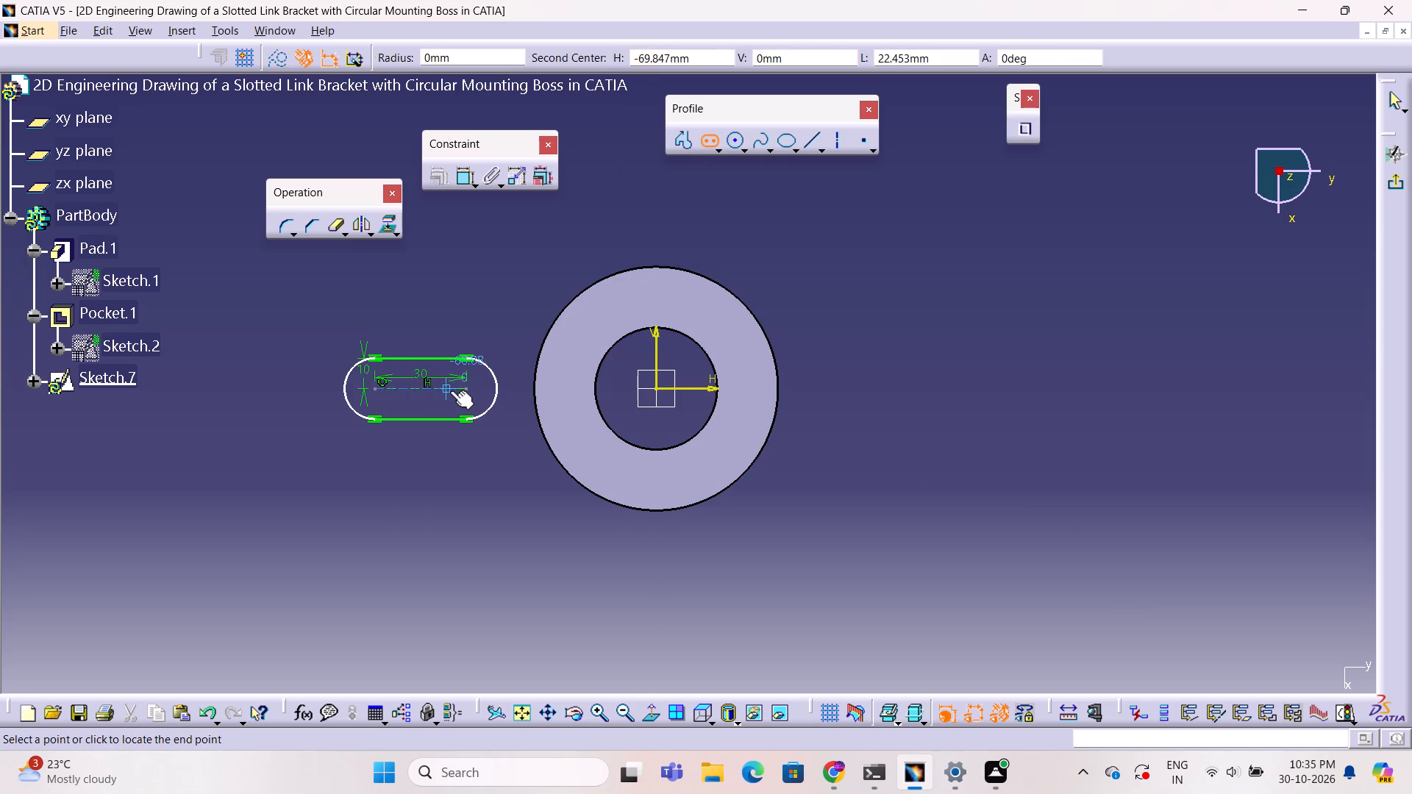
pyautogui.click(467, 387)
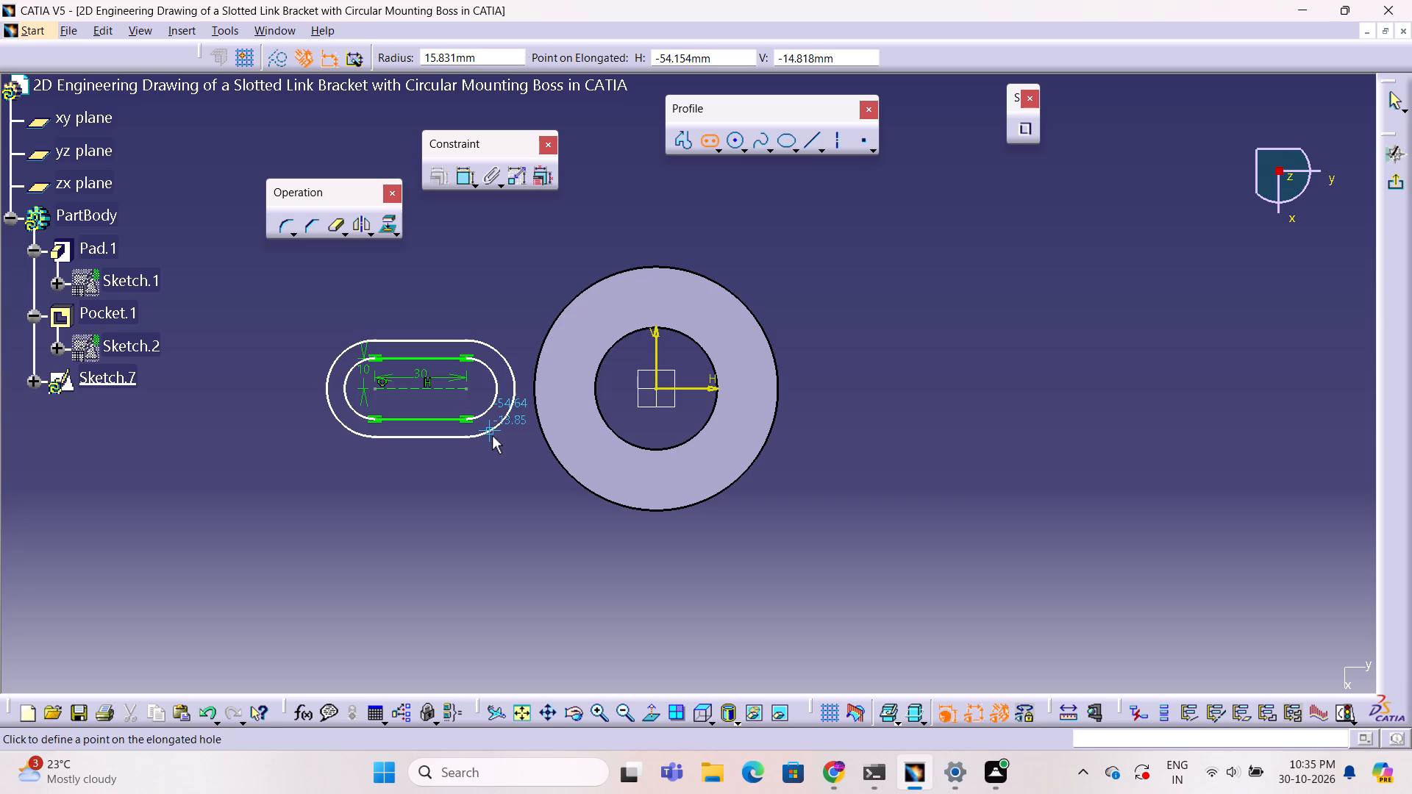
pyautogui.click(492, 436)
pyautogui.click(516, 500)
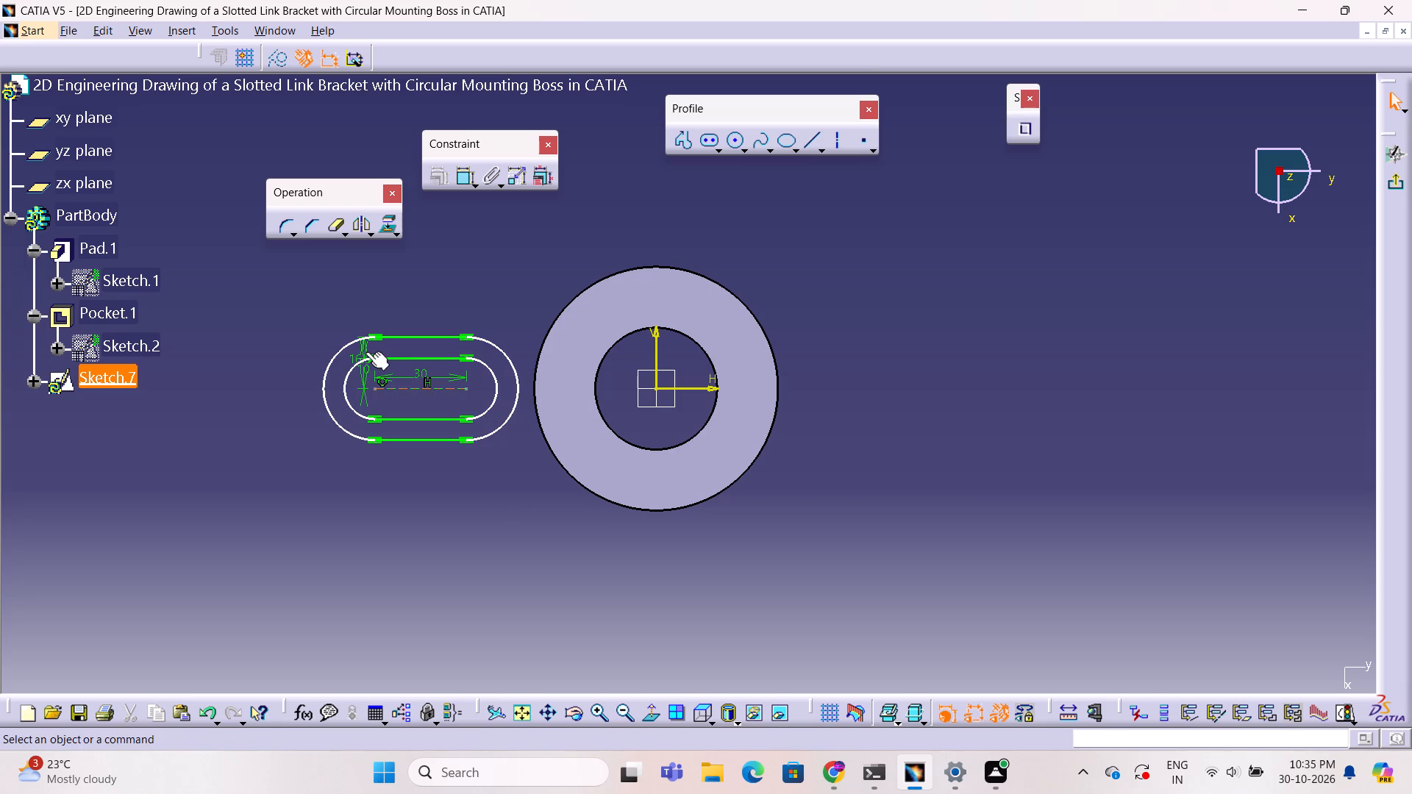
# Set the outer elongated hole's radius to 15 mm.
pyautogui.doubleClick(351, 358)
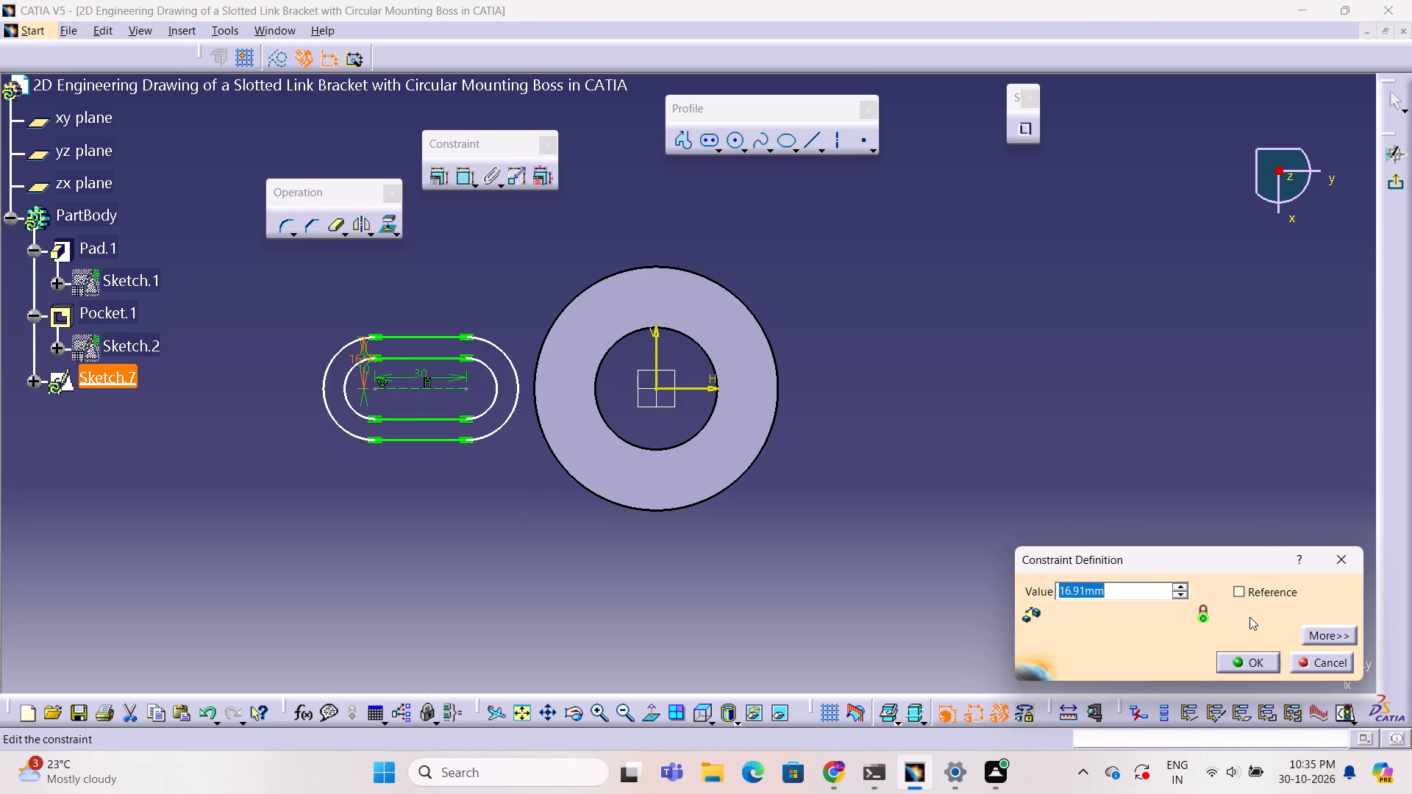
pyautogui.press('1')
pyautogui.press('5')
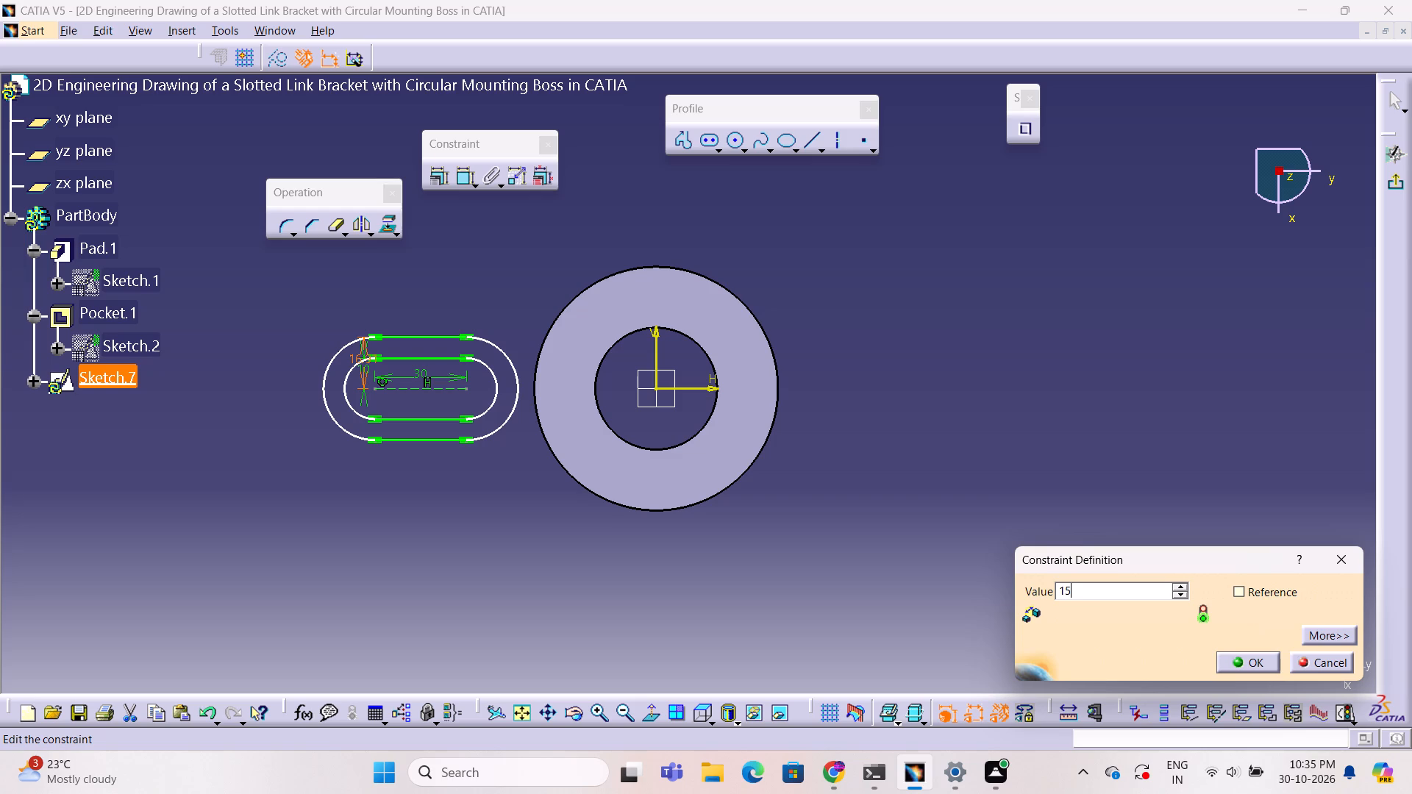
pyautogui.press('Return')
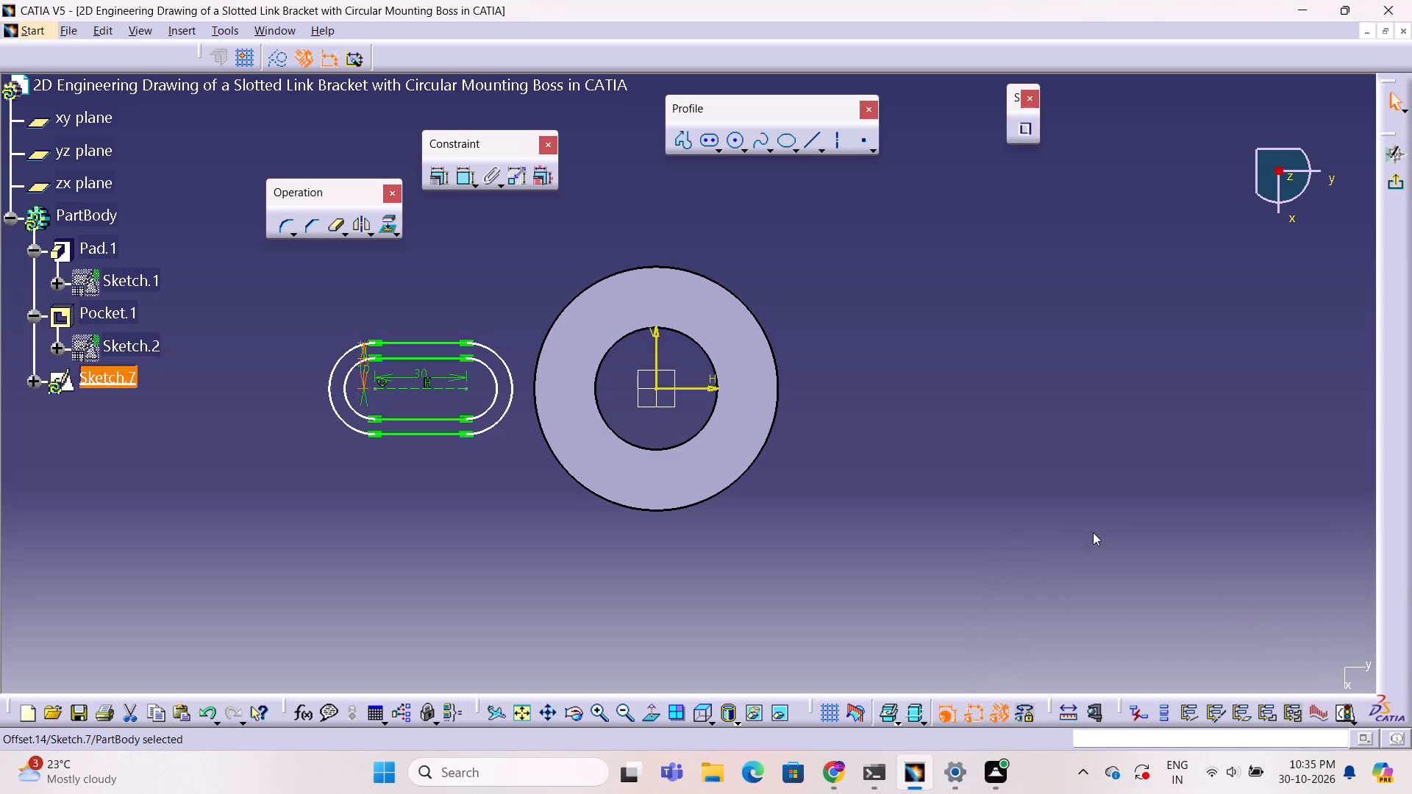
pyautogui.click(1019, 494)
# Constrain the distance from the slot's arc centre farthest from the boss to the sketch origin at 100 mm.
pyautogui.click(466, 180)
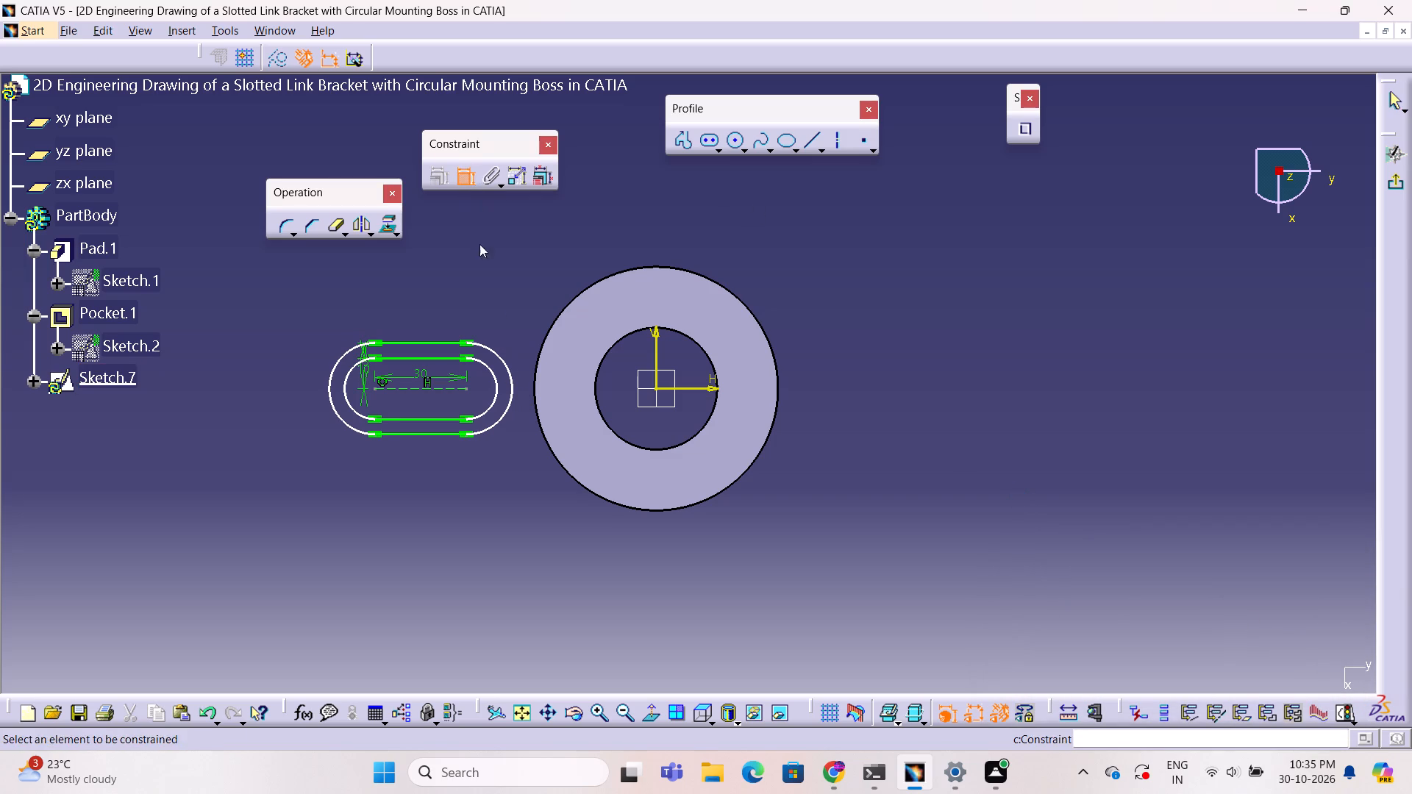
pyautogui.click(374, 388)
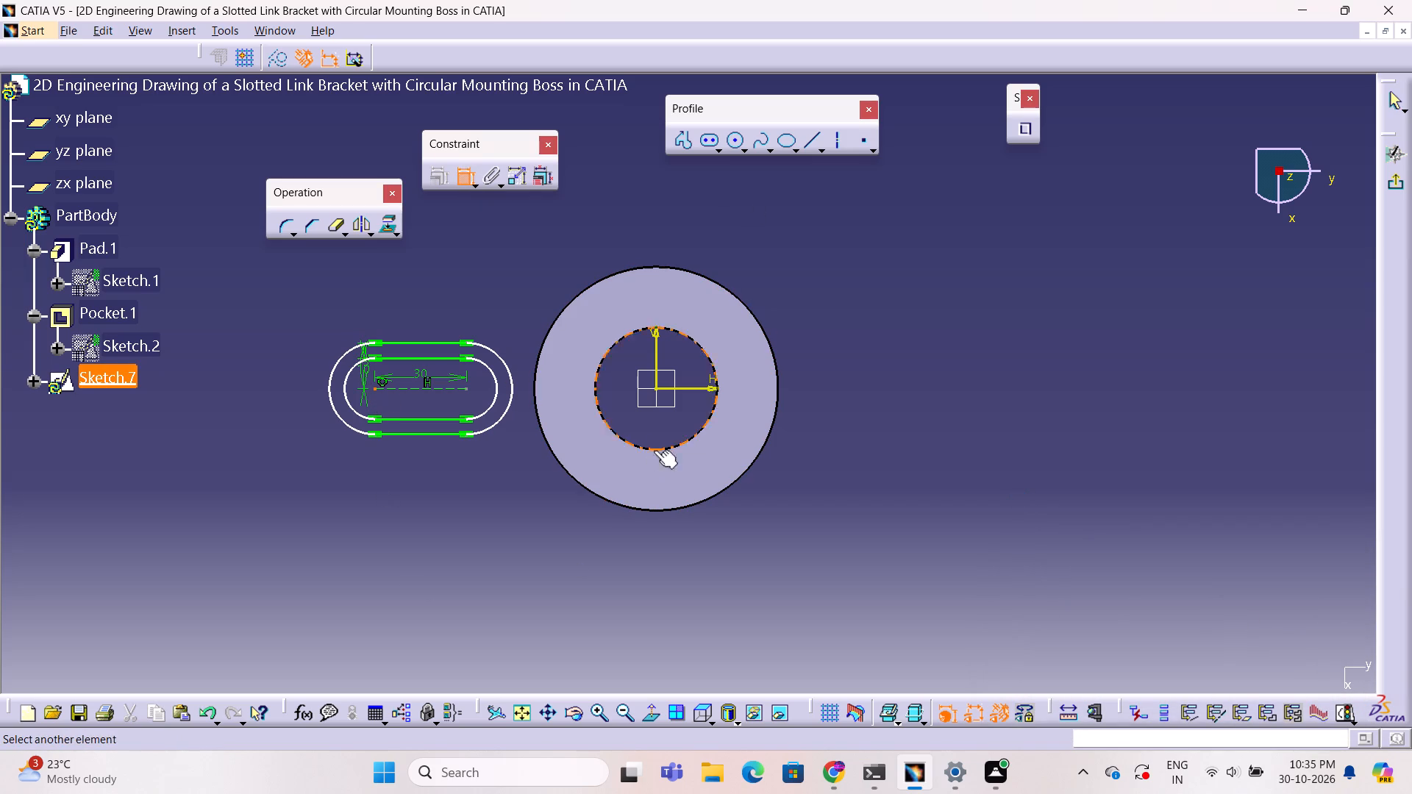
pyautogui.click(654, 387)
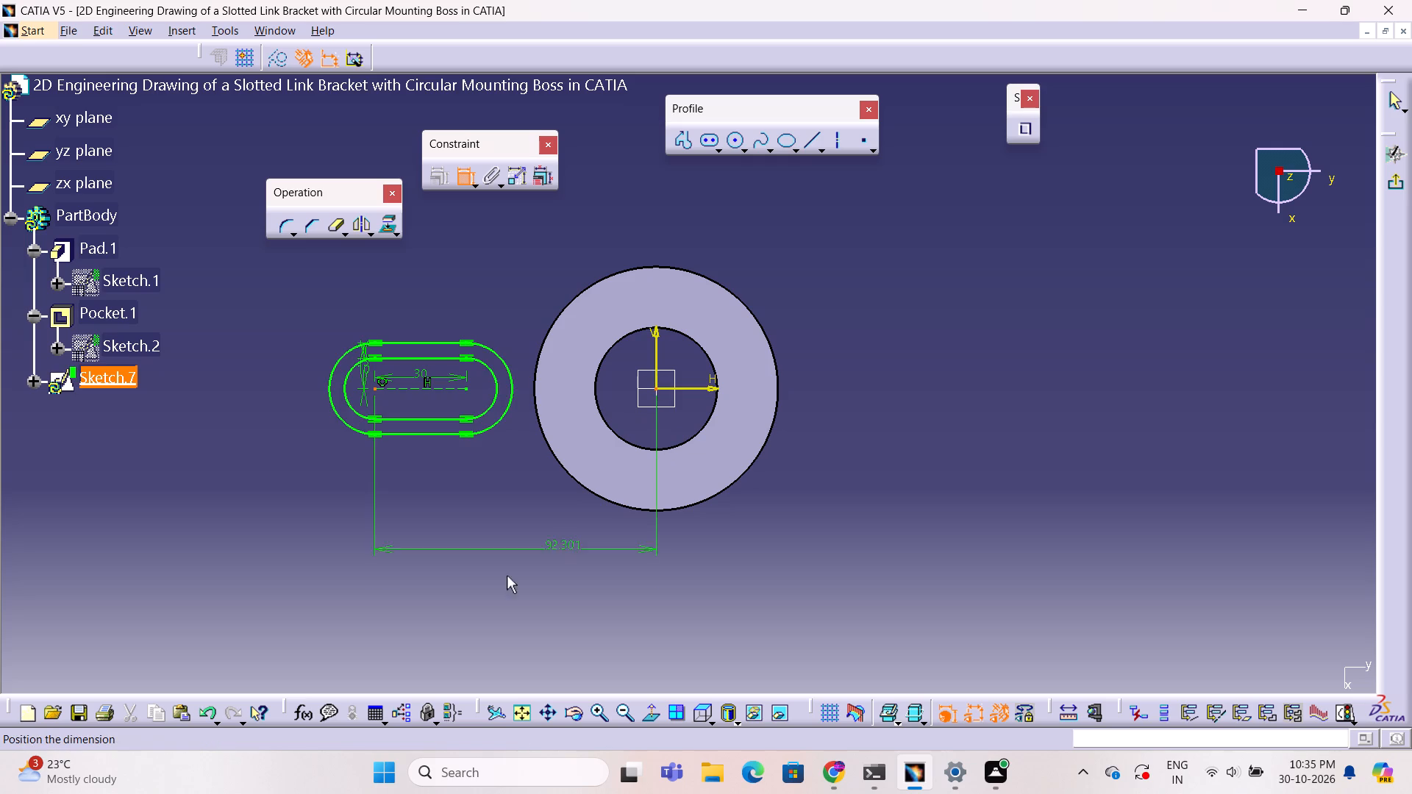
pyautogui.click(502, 556)
pyautogui.doubleClick(504, 553)
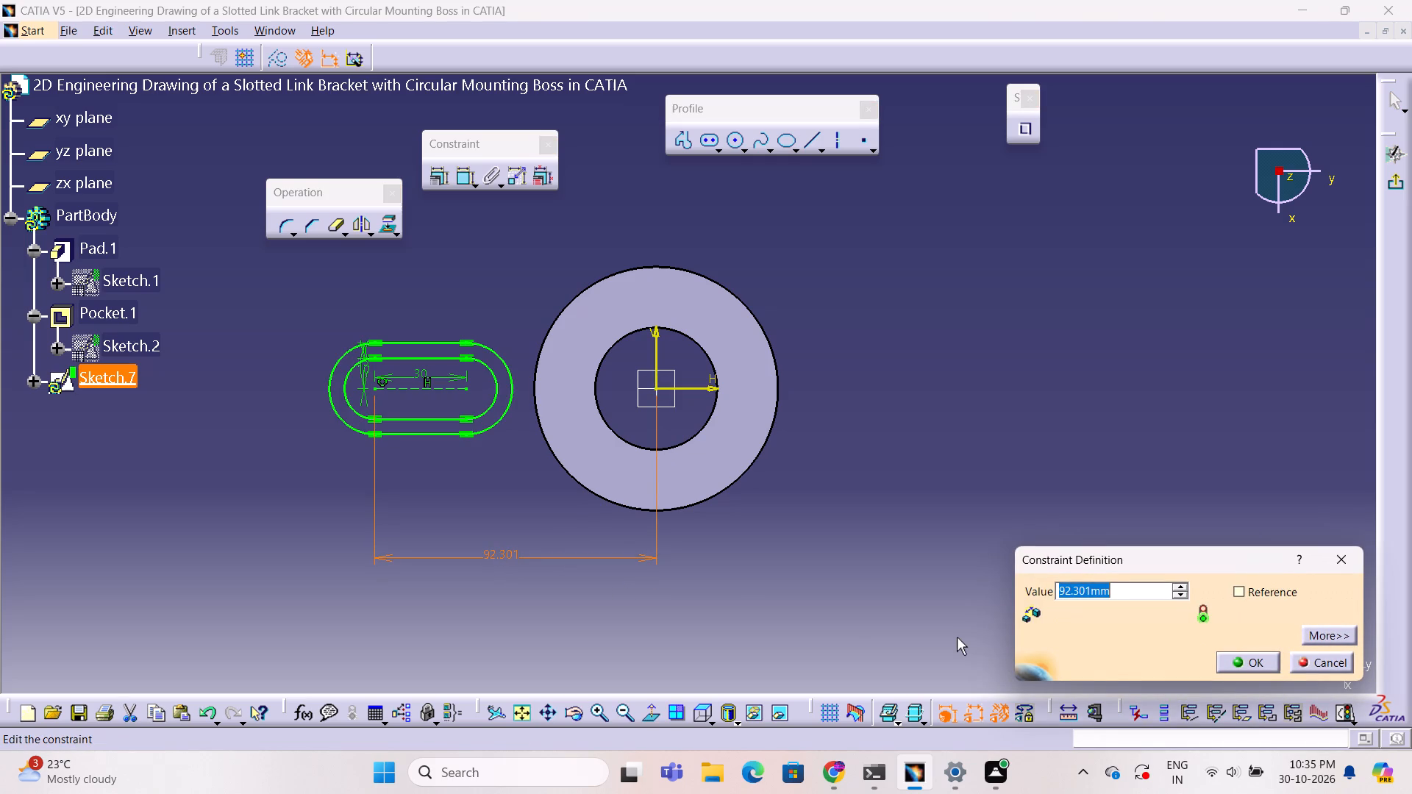
pyautogui.write('100')
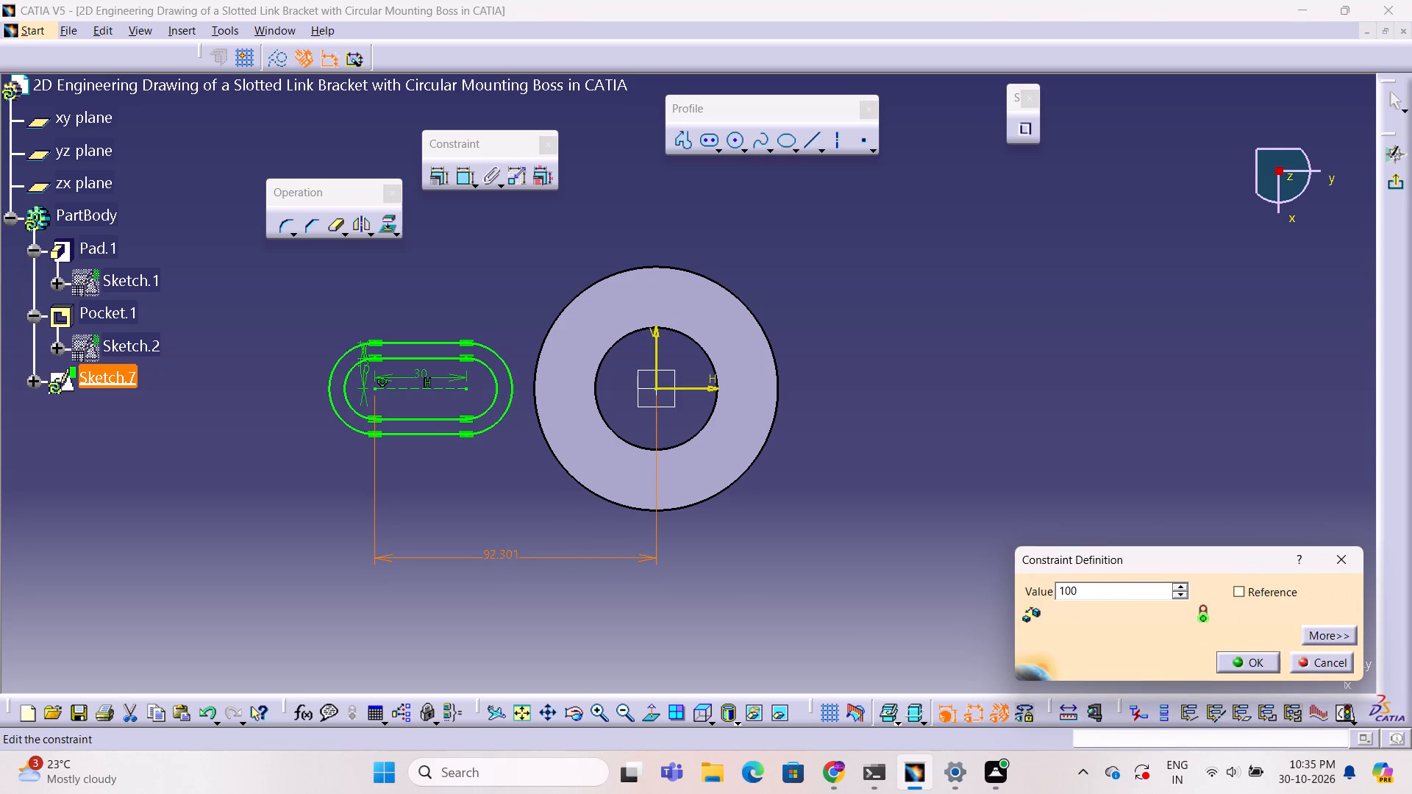
pyautogui.press('Return')
pyautogui.click(950, 579)
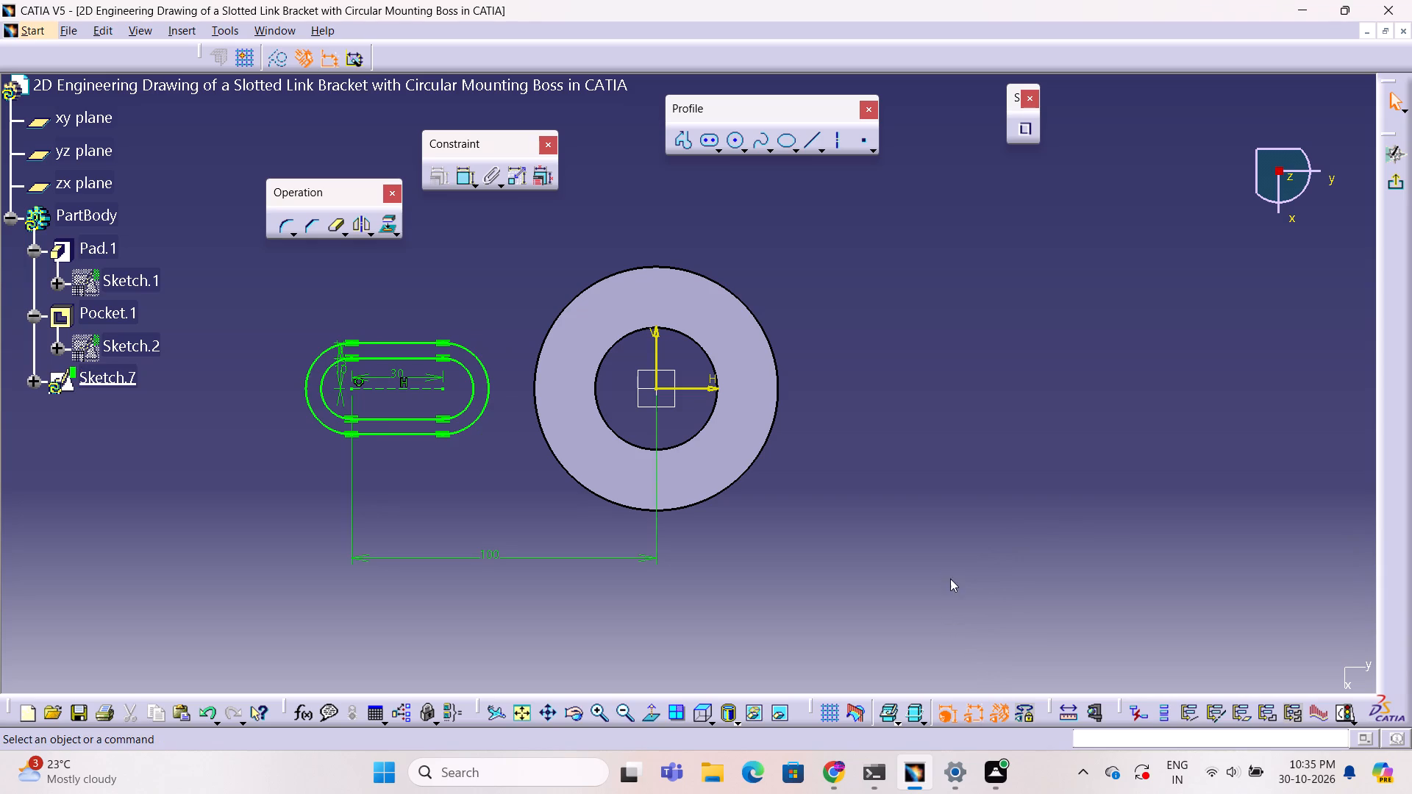
# Exit the sketch and extrude the double slot profile as a 20 mm Pad.
pyautogui.click(1407, 187)
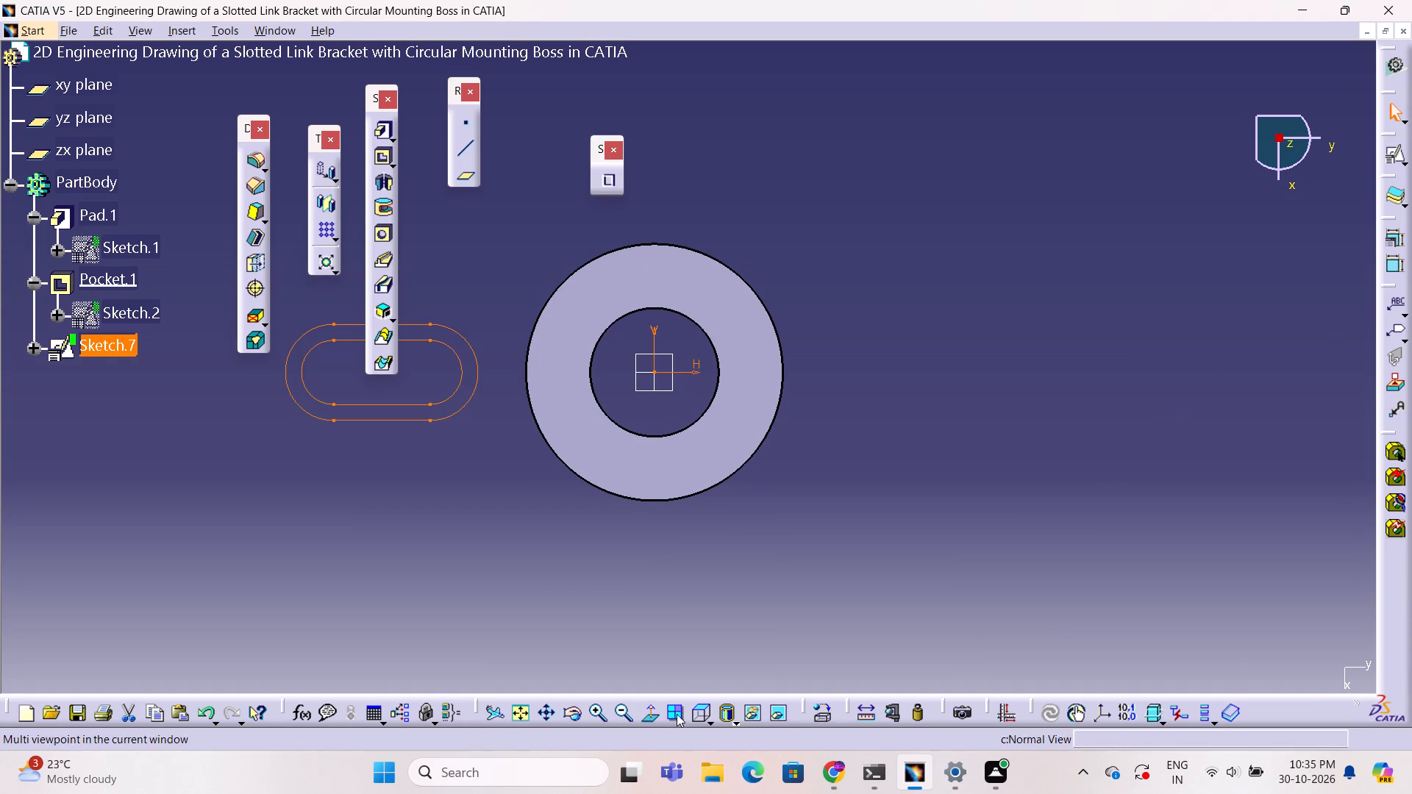
pyautogui.click(713, 722)
pyautogui.click(729, 552)
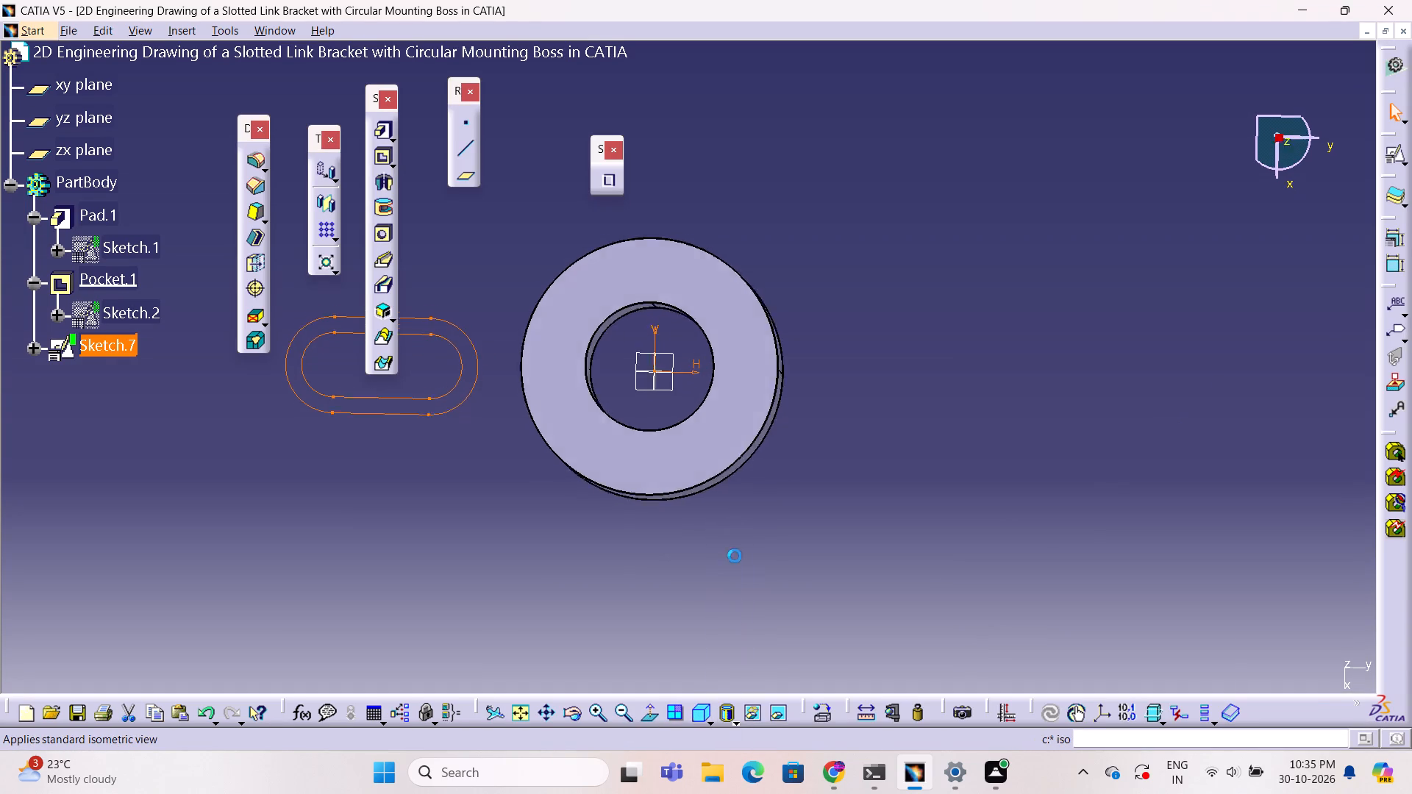
pyautogui.keyDown('ctrl'); pyautogui.moveTo(581, 587); pyautogui.dragTo(706, 576, button='middle'); pyautogui.keyUp('ctrl')
pyautogui.keyDown('ctrl'); pyautogui.moveTo(581, 587); pyautogui.dragTo(706, 576, button='right'); pyautogui.keyUp('ctrl')
pyautogui.moveTo(649, 550); pyautogui.dragTo(999, 594, button='middle')
pyautogui.middleClick(999, 594)
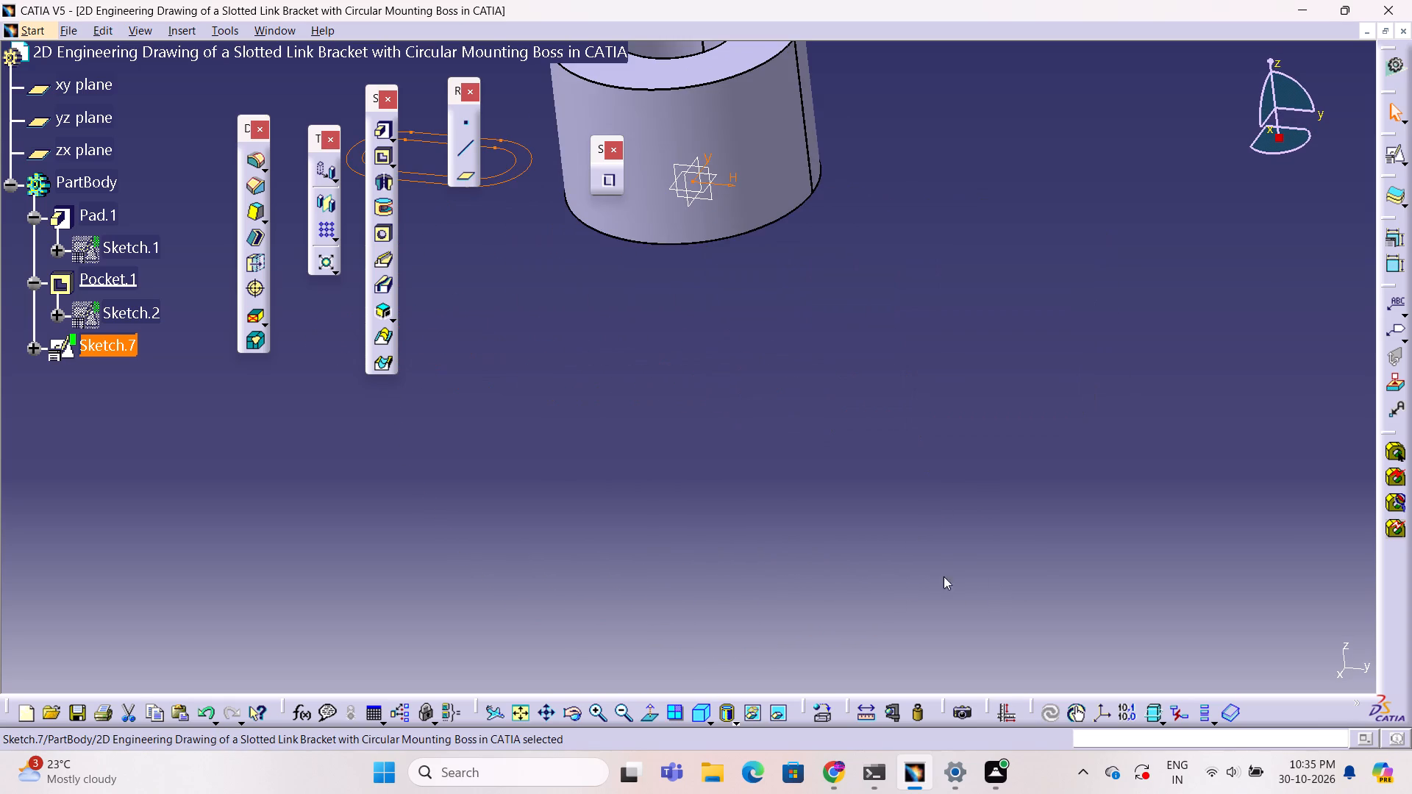
pyautogui.moveTo(684, 428); pyautogui.dragTo(990, 668, button='middle')
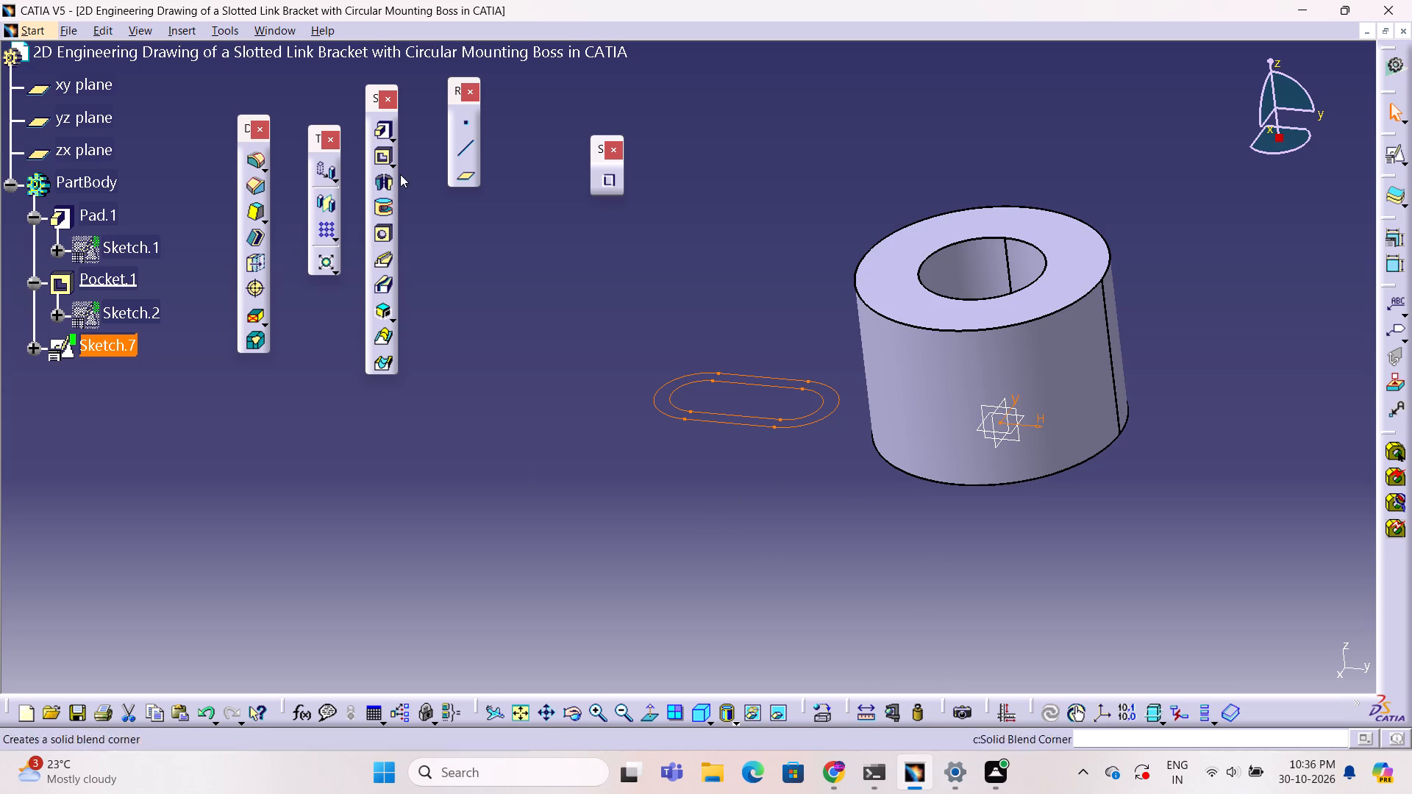
pyautogui.click(385, 130)
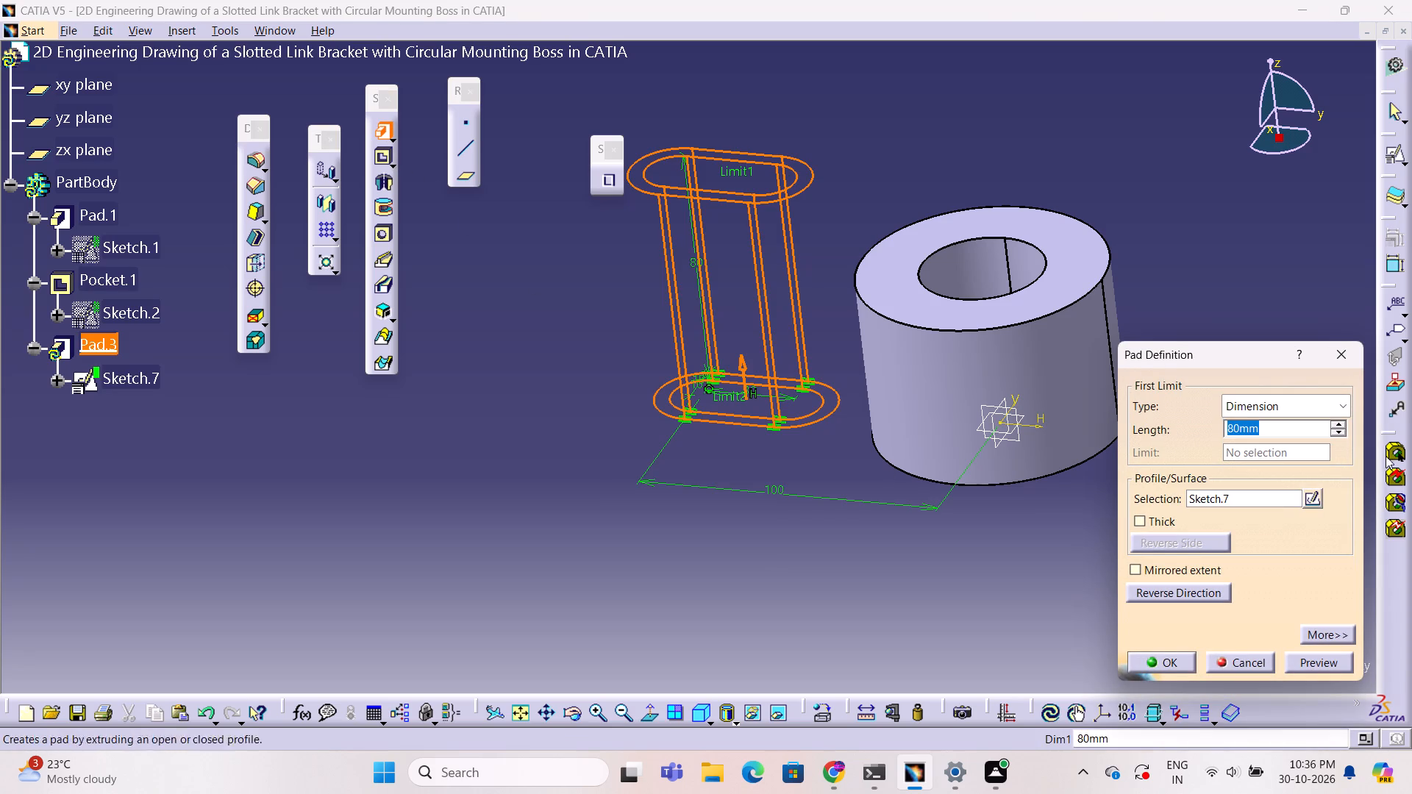
pyautogui.doubleClick(1297, 426)
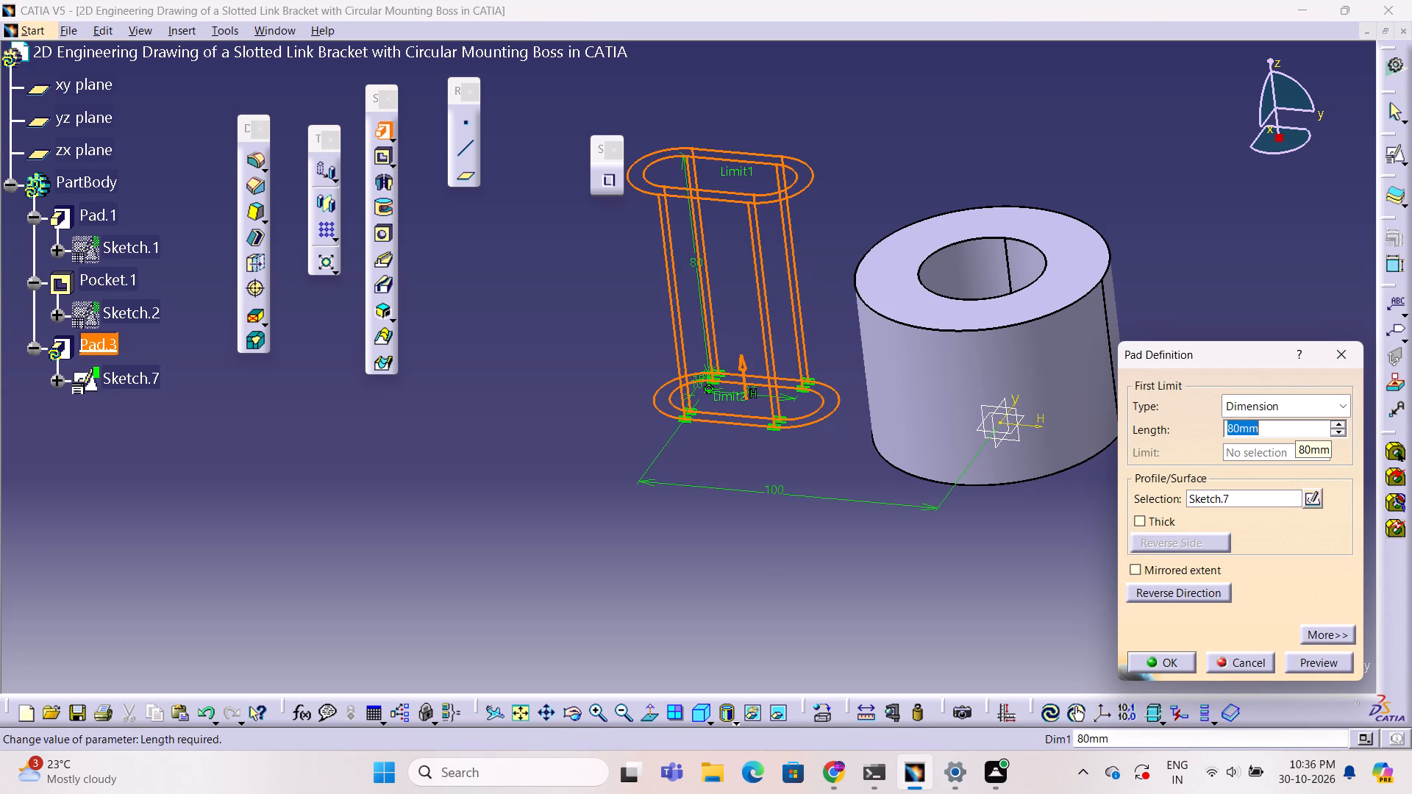
pyautogui.press('2')
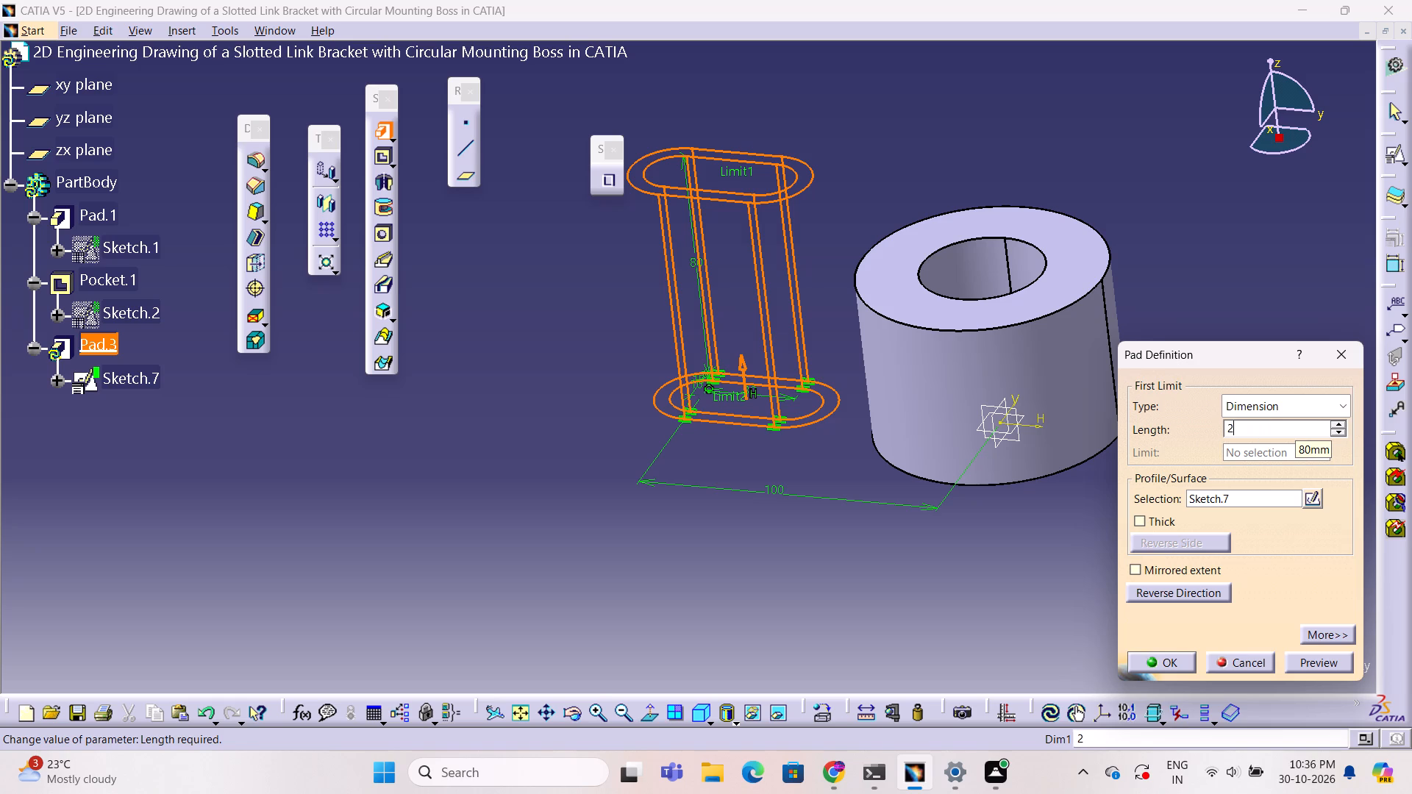
pyautogui.press('0')
pyautogui.press('Return')
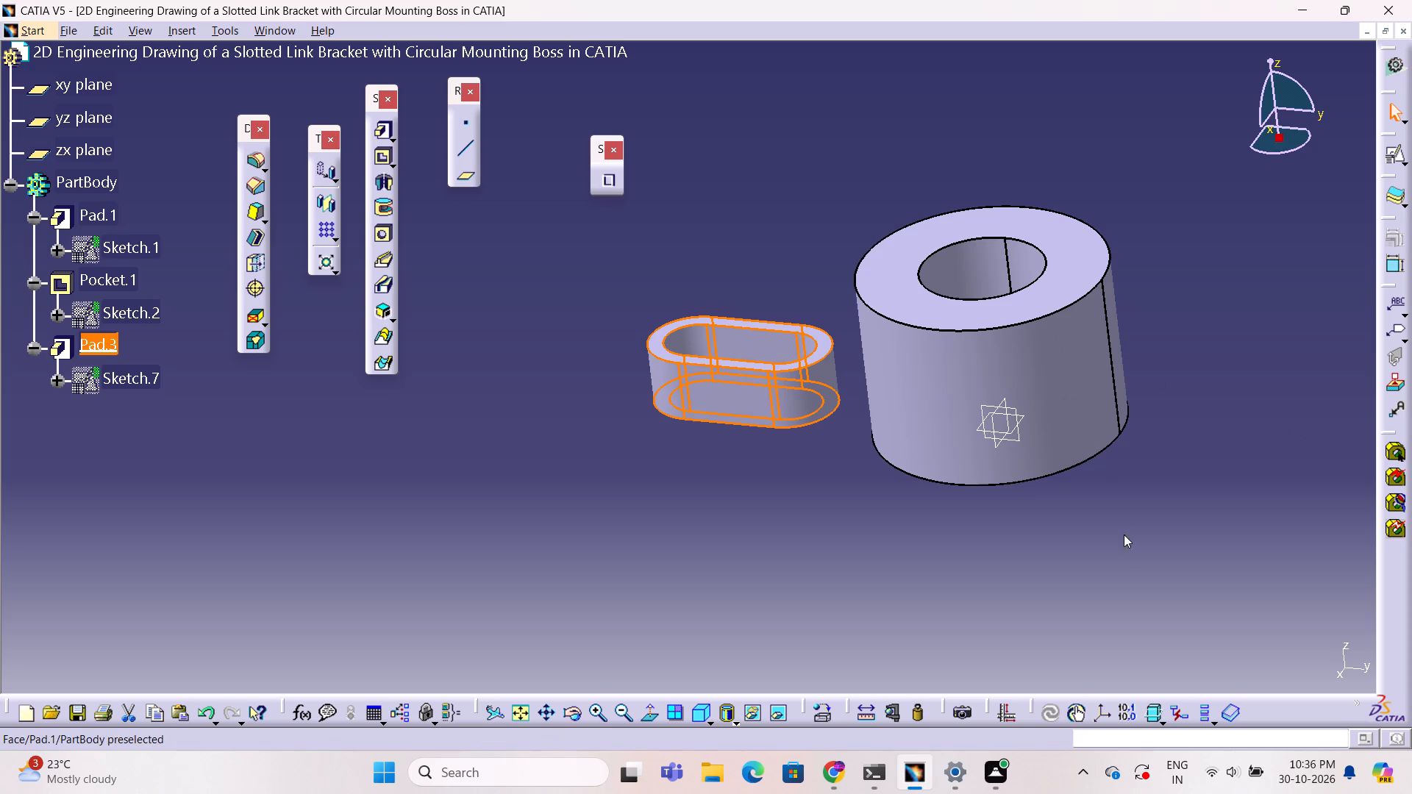
pyautogui.click(1055, 593)
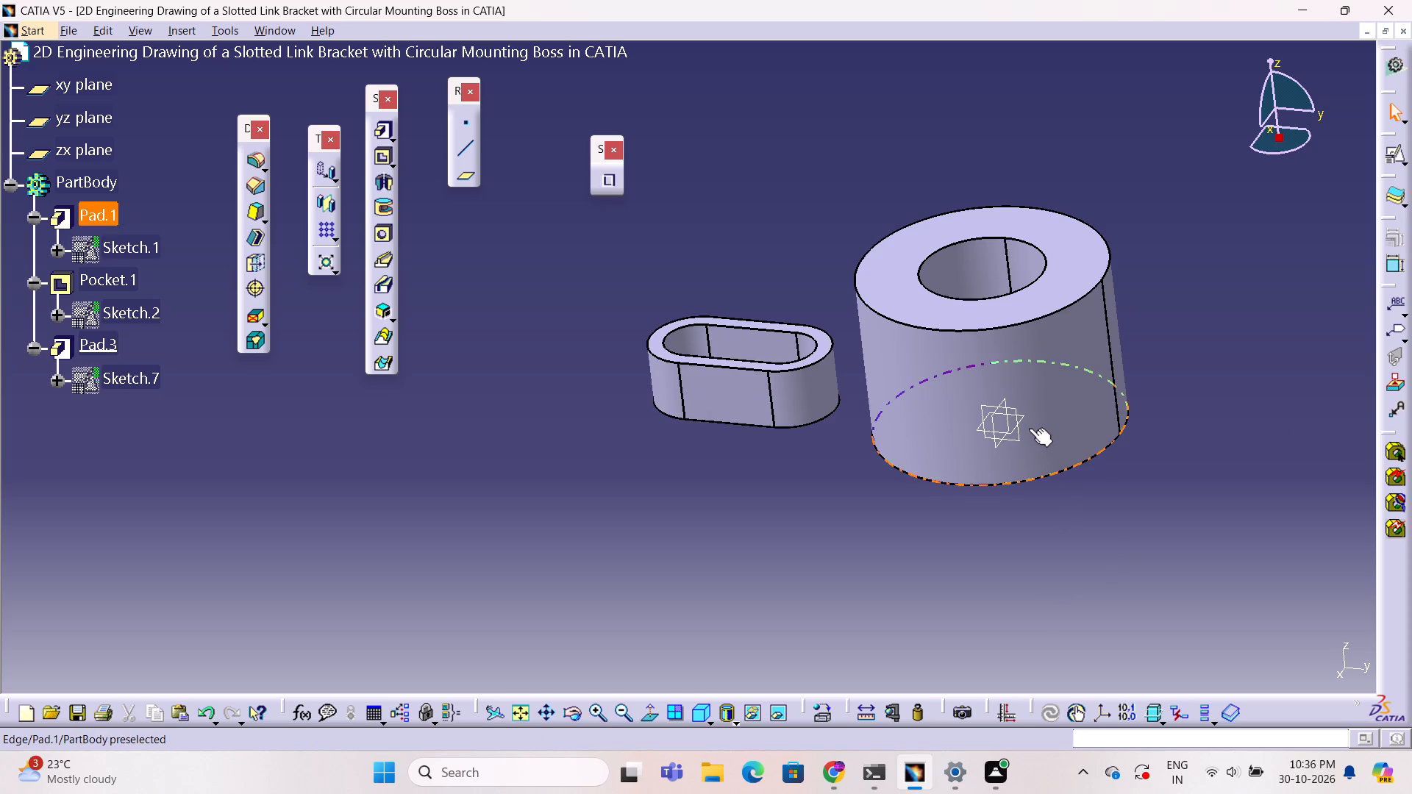
# Create a positioned sketch on the xy plane with H reversed and the axes swapped, viewing the part from the top.
pyautogui.click(858, 583)
pyautogui.moveTo(837, 520); pyautogui.dragTo(799, 580, button='middle')
pyautogui.moveTo(835, 518); pyautogui.dragTo(799, 580, button='right')
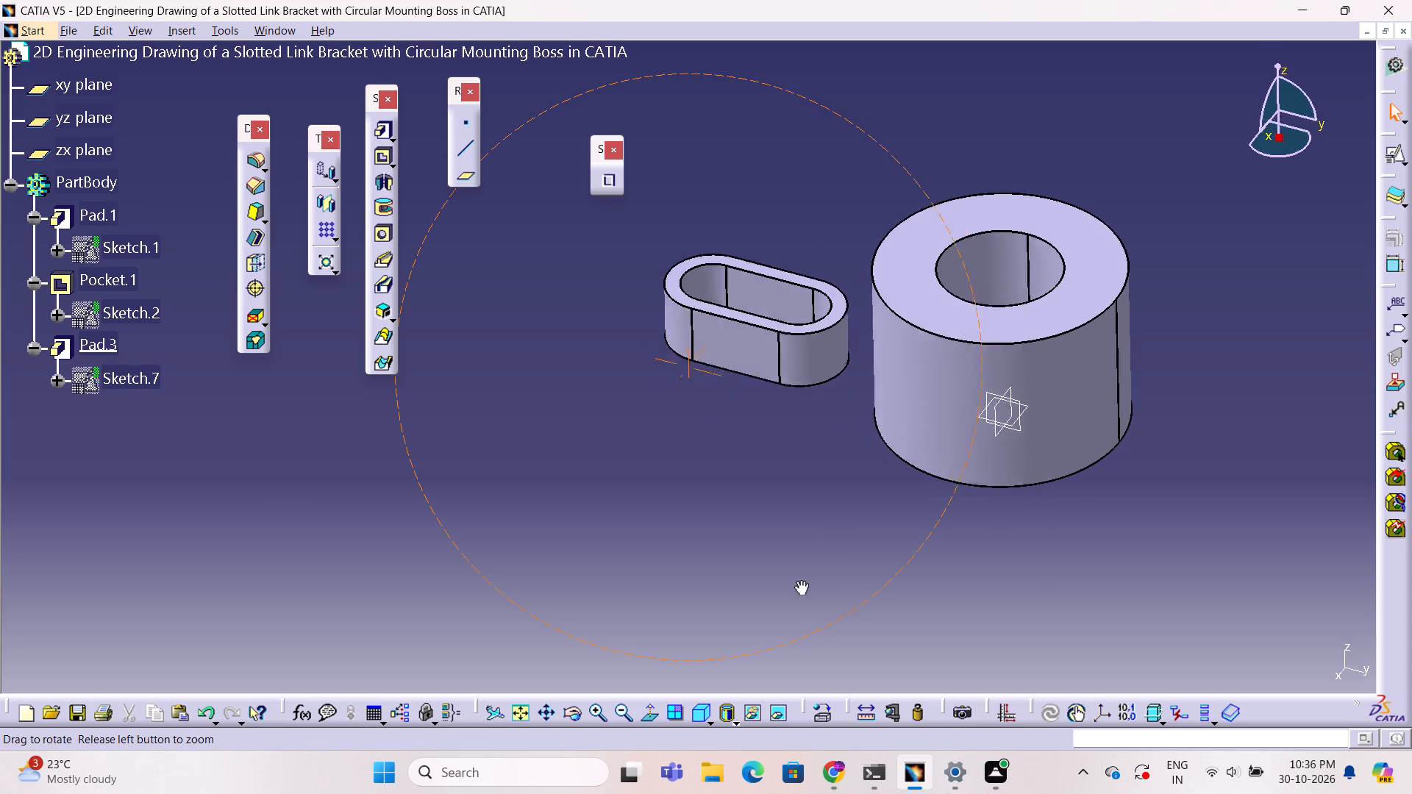
pyautogui.moveTo(799, 580); pyautogui.dragTo(781, 620, button='right')
pyautogui.moveTo(799, 580); pyautogui.dragTo(781, 620, button='middle')
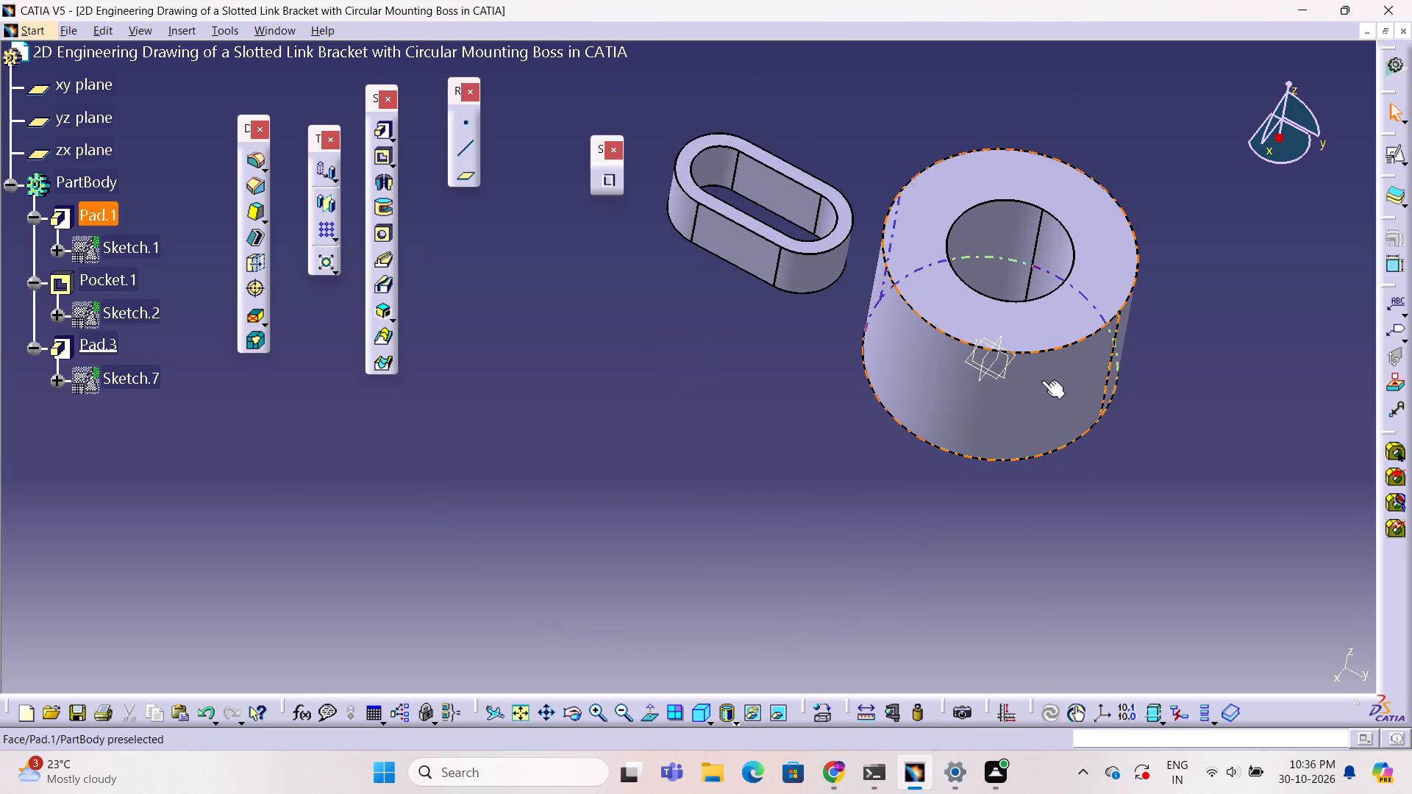
pyautogui.click(1013, 361)
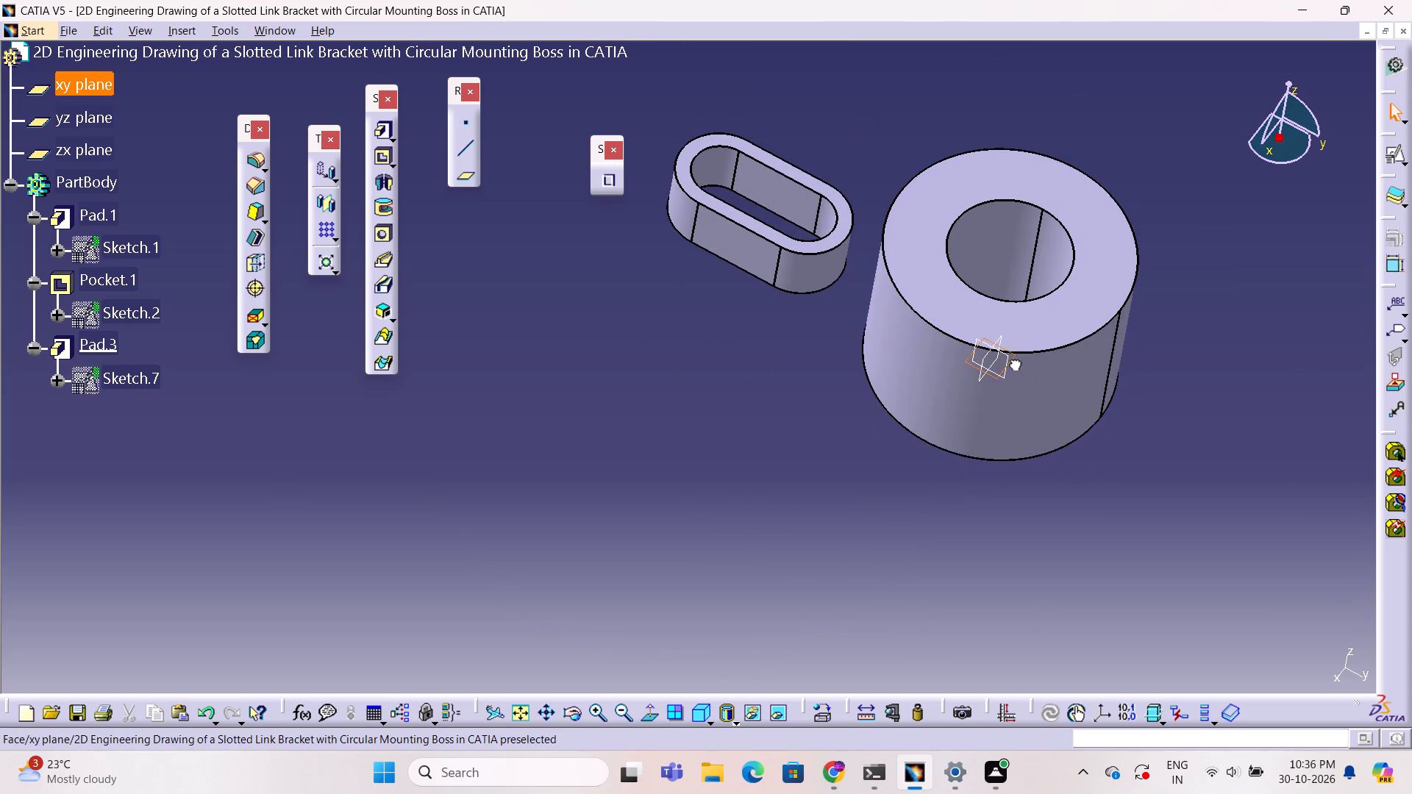
pyautogui.click(1385, 152)
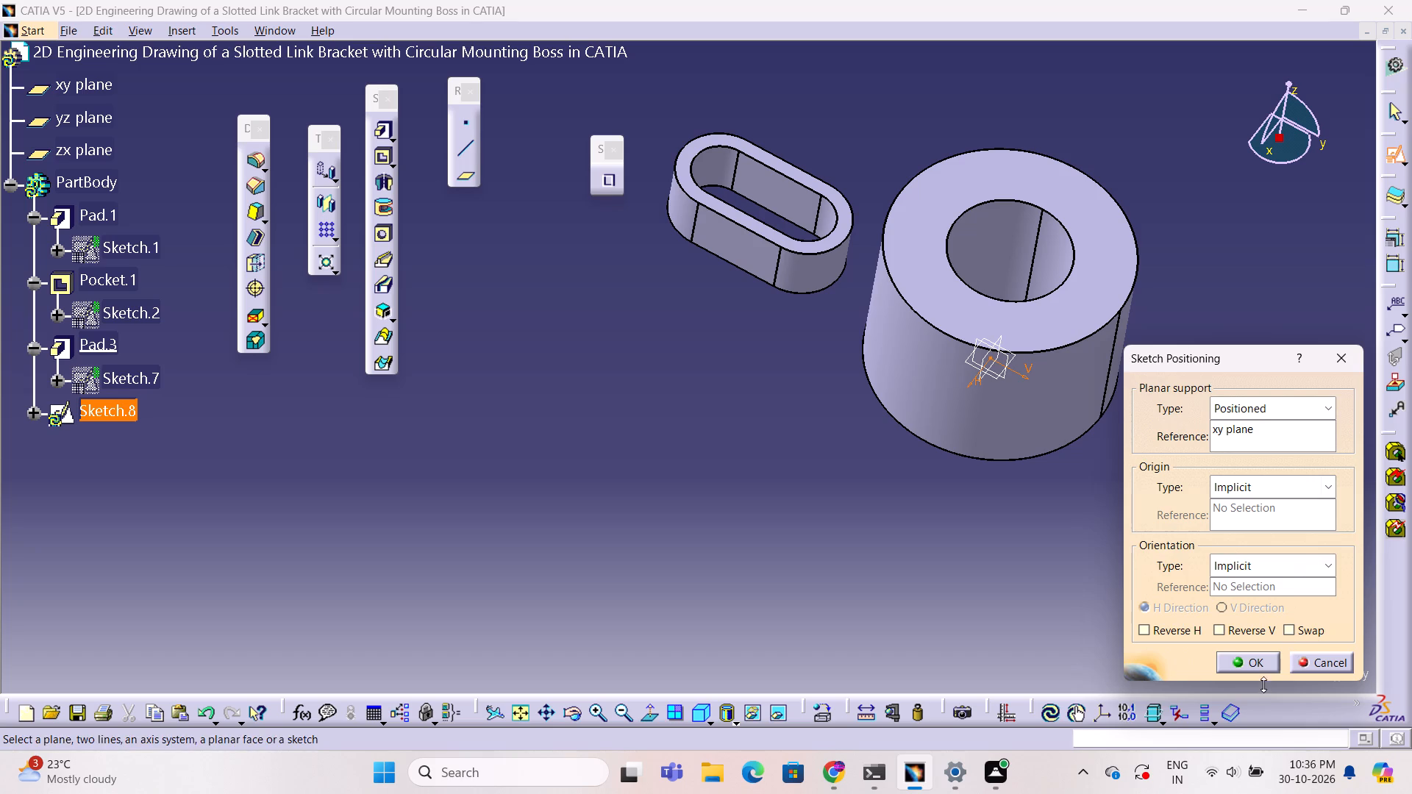
pyautogui.click(714, 723)
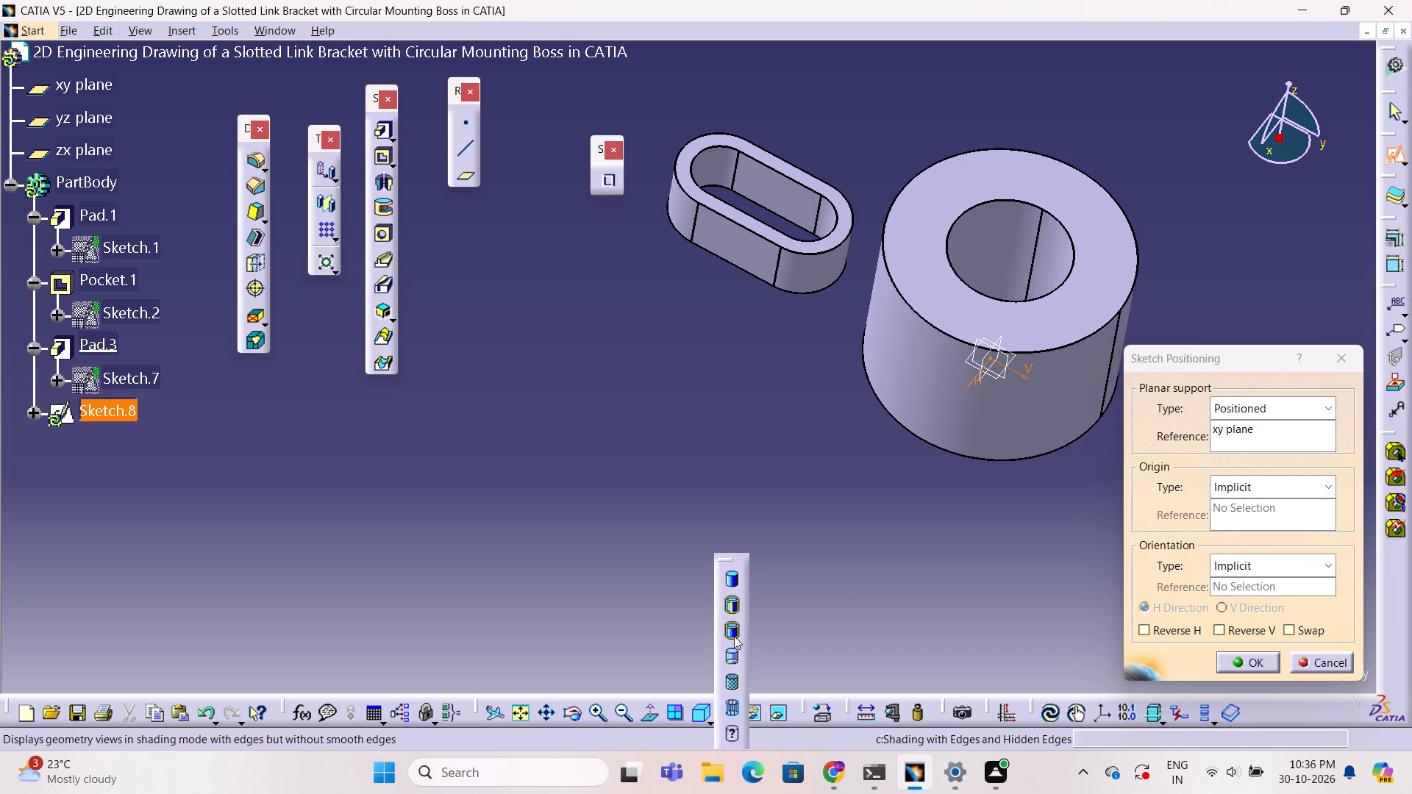
pyautogui.click(838, 593)
pyautogui.click(713, 718)
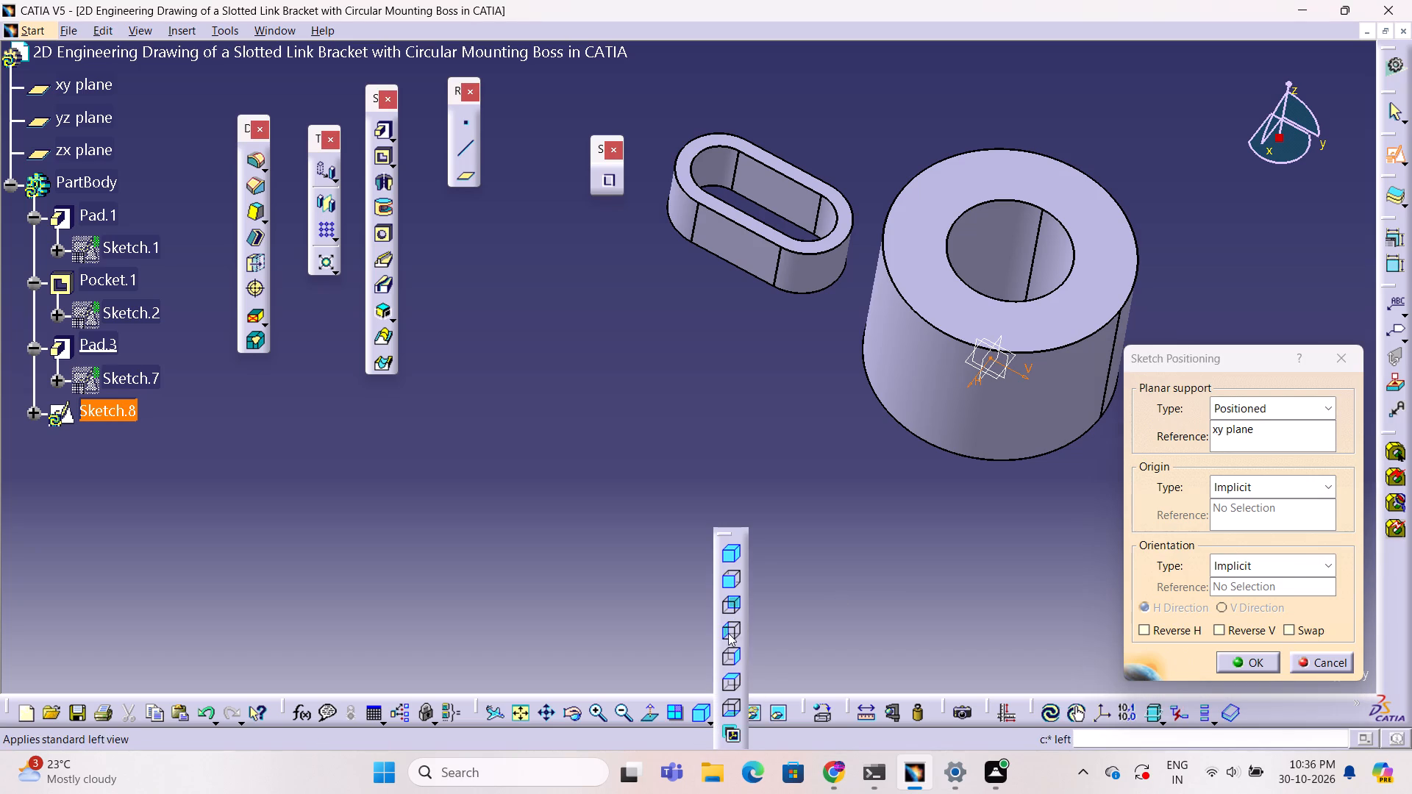
pyautogui.click(731, 677)
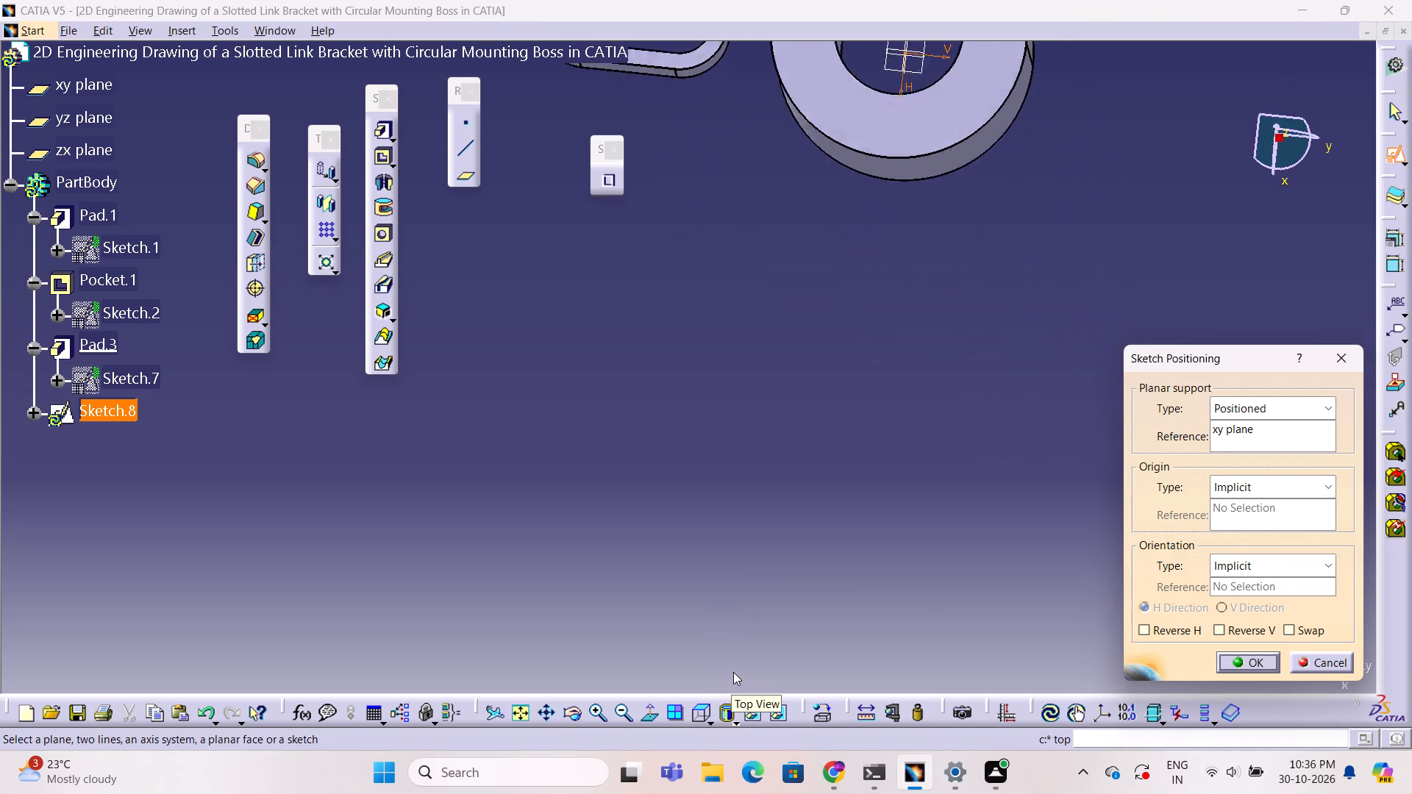
pyautogui.moveTo(893, 340); pyautogui.dragTo(944, 621, button='middle')
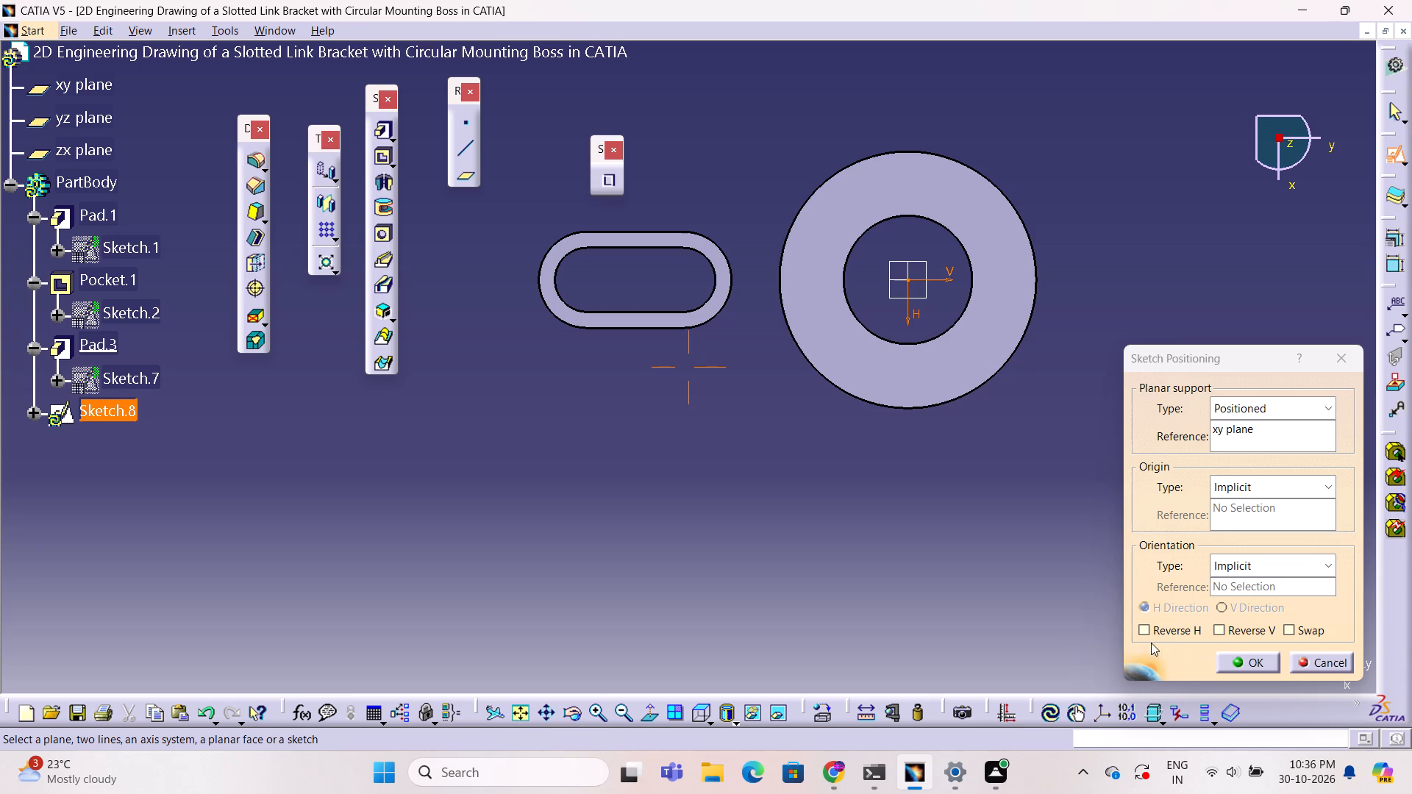
pyautogui.click(1222, 632)
pyautogui.click(1222, 632)
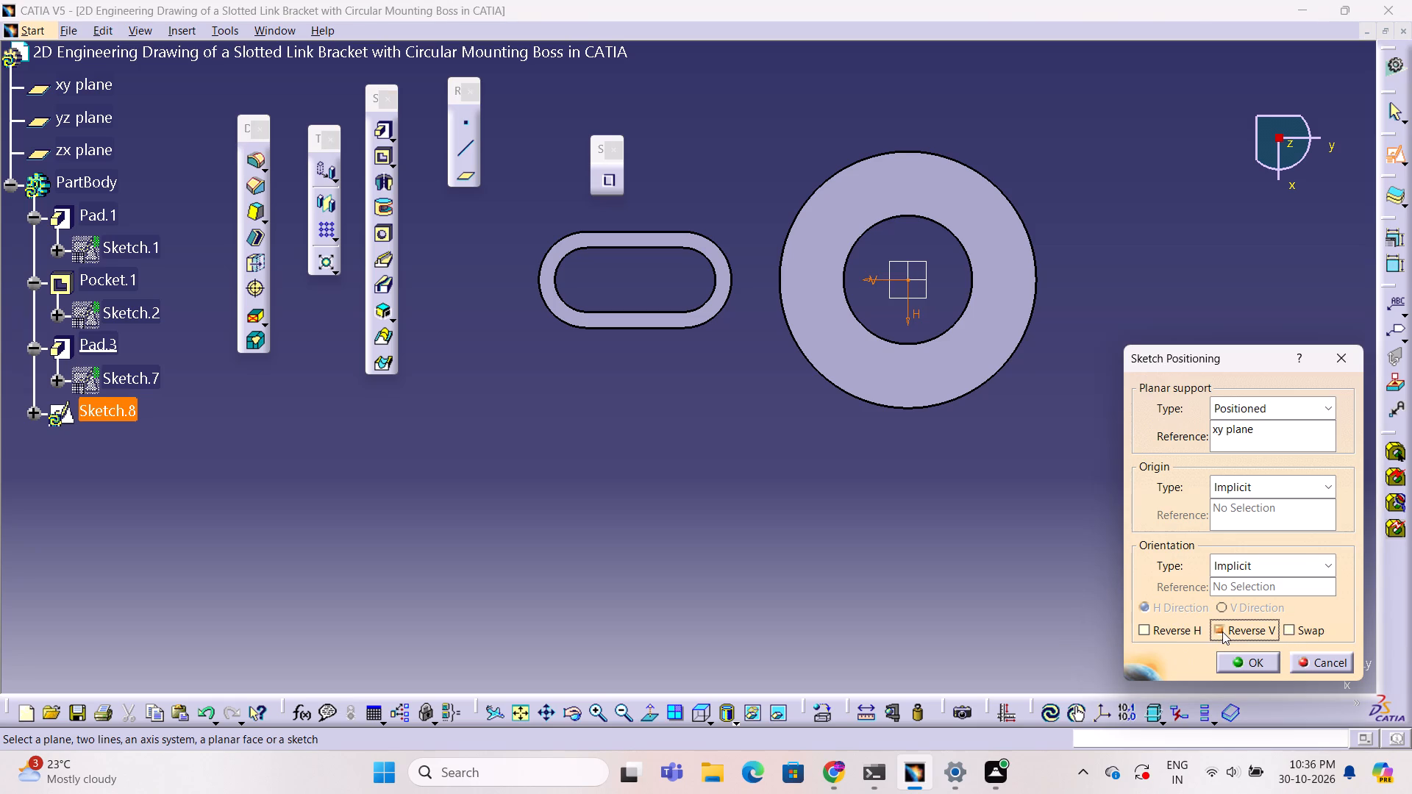
pyautogui.click(1147, 626)
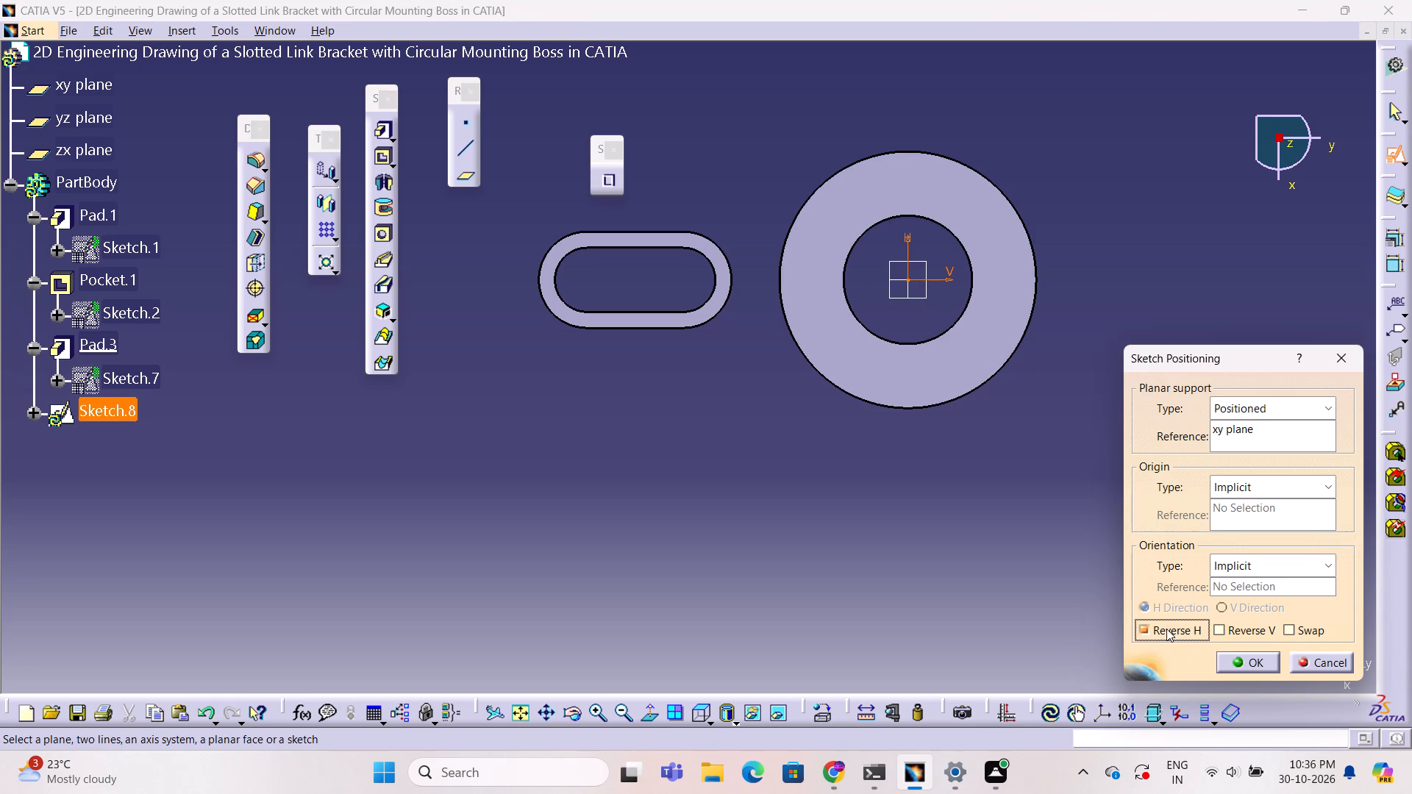
pyautogui.click(1293, 628)
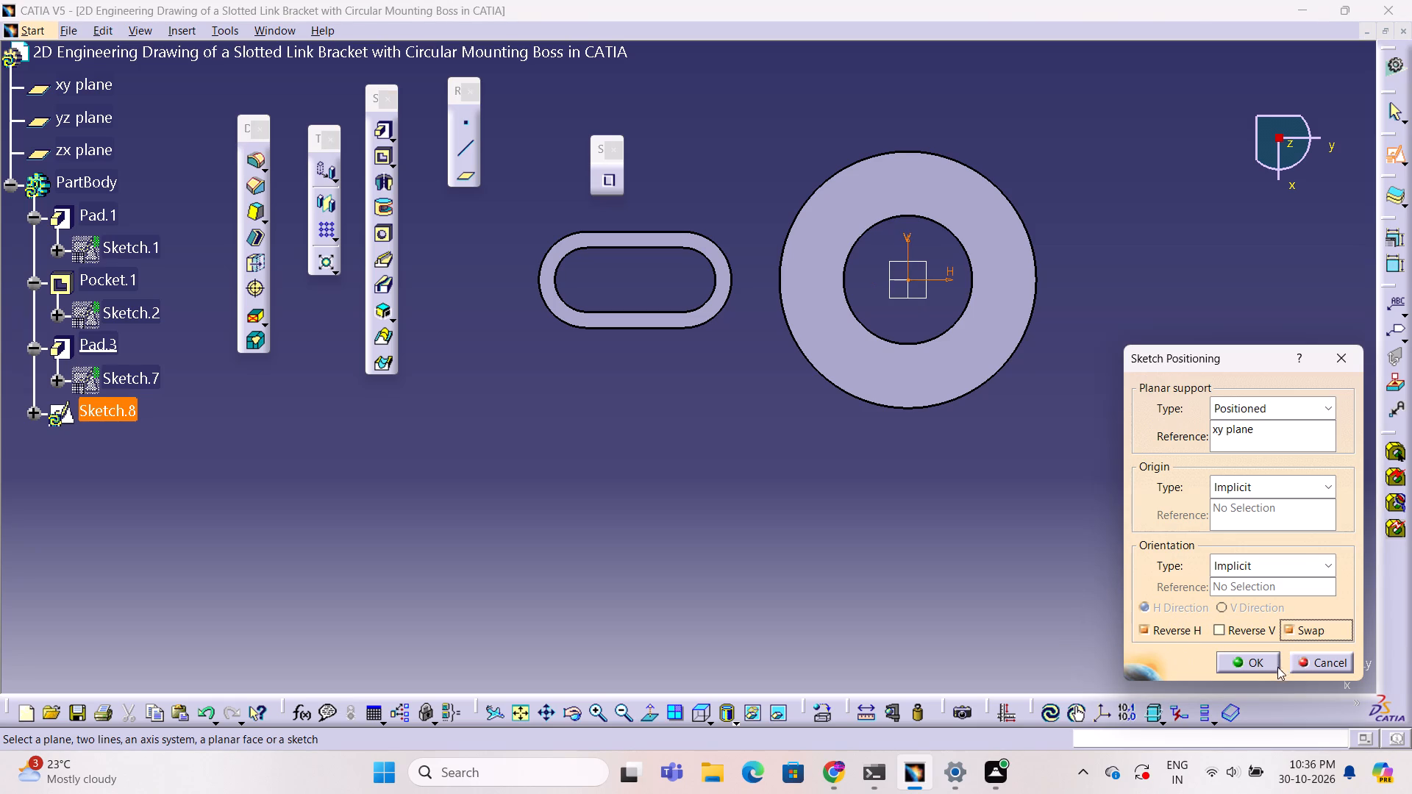
pyautogui.click(1270, 670)
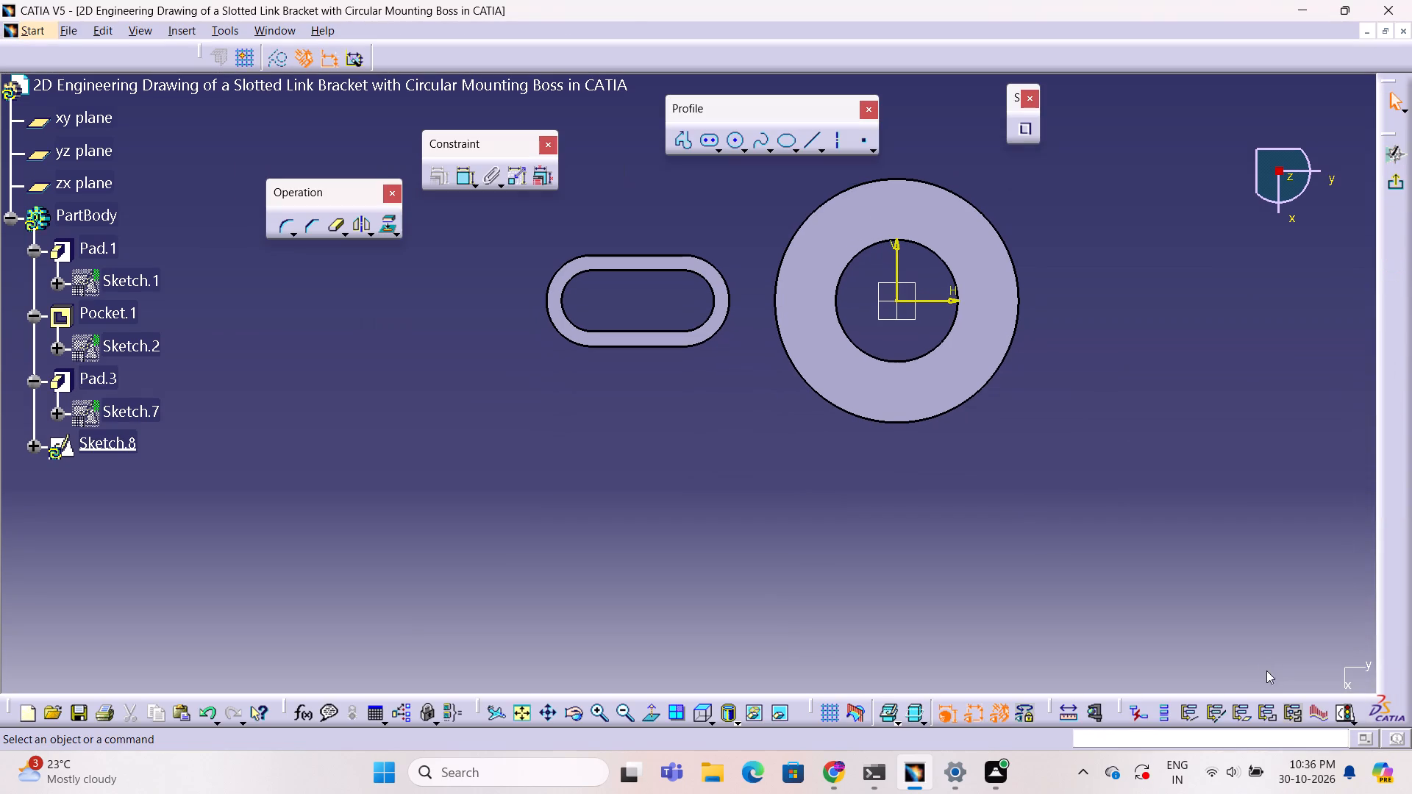
# Sketch a circle on the horizontal axis around the slot's end farthest from the boss, with a radius of about 26.5 mm.
pyautogui.moveTo(1010, 500); pyautogui.dragTo(1002, 545, button='middle')
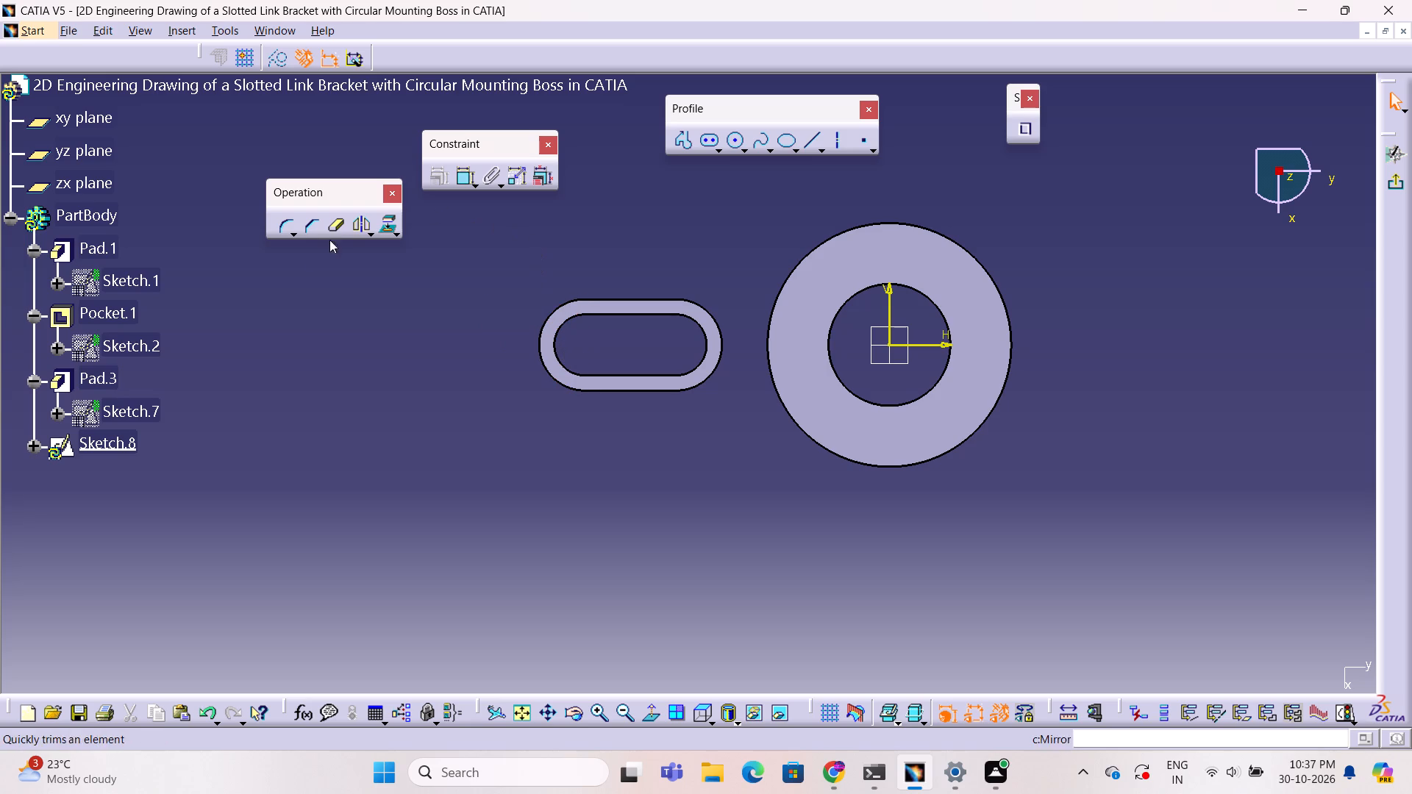
pyautogui.click(732, 140)
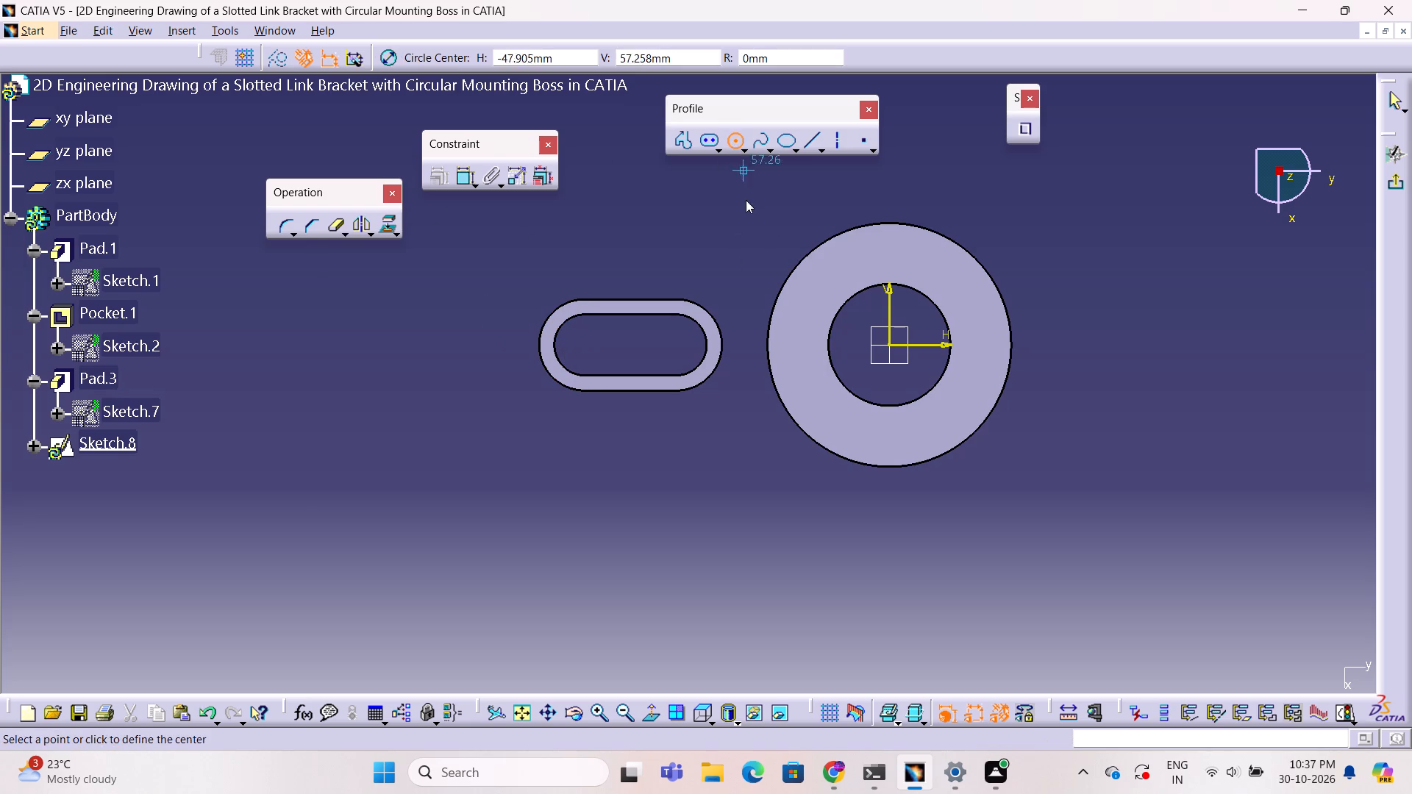
pyautogui.click(582, 346)
pyautogui.click(605, 423)
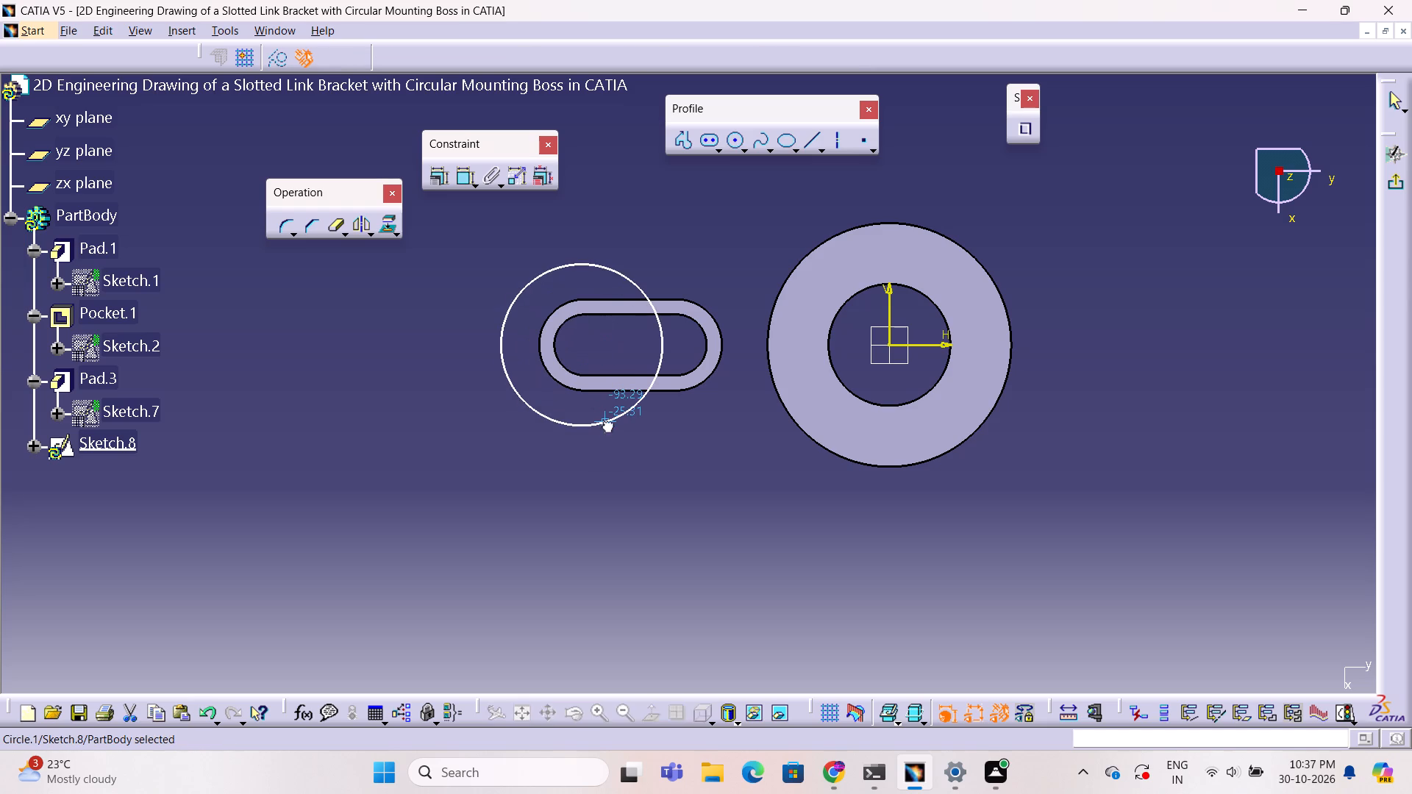
pyautogui.click(719, 418)
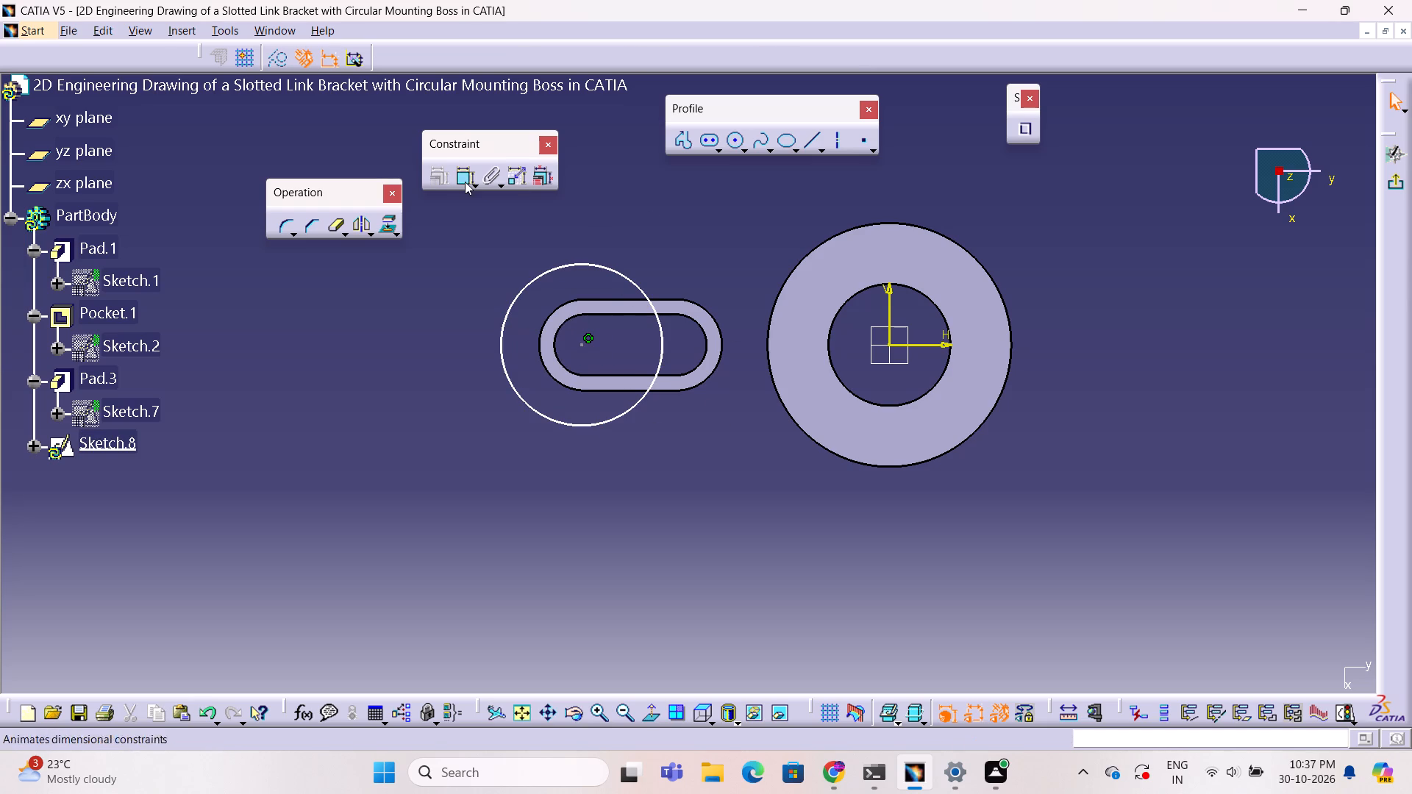
# Constrain the new circle's radius to 20 mm.
pyautogui.click(465, 182)
pyautogui.click(629, 279)
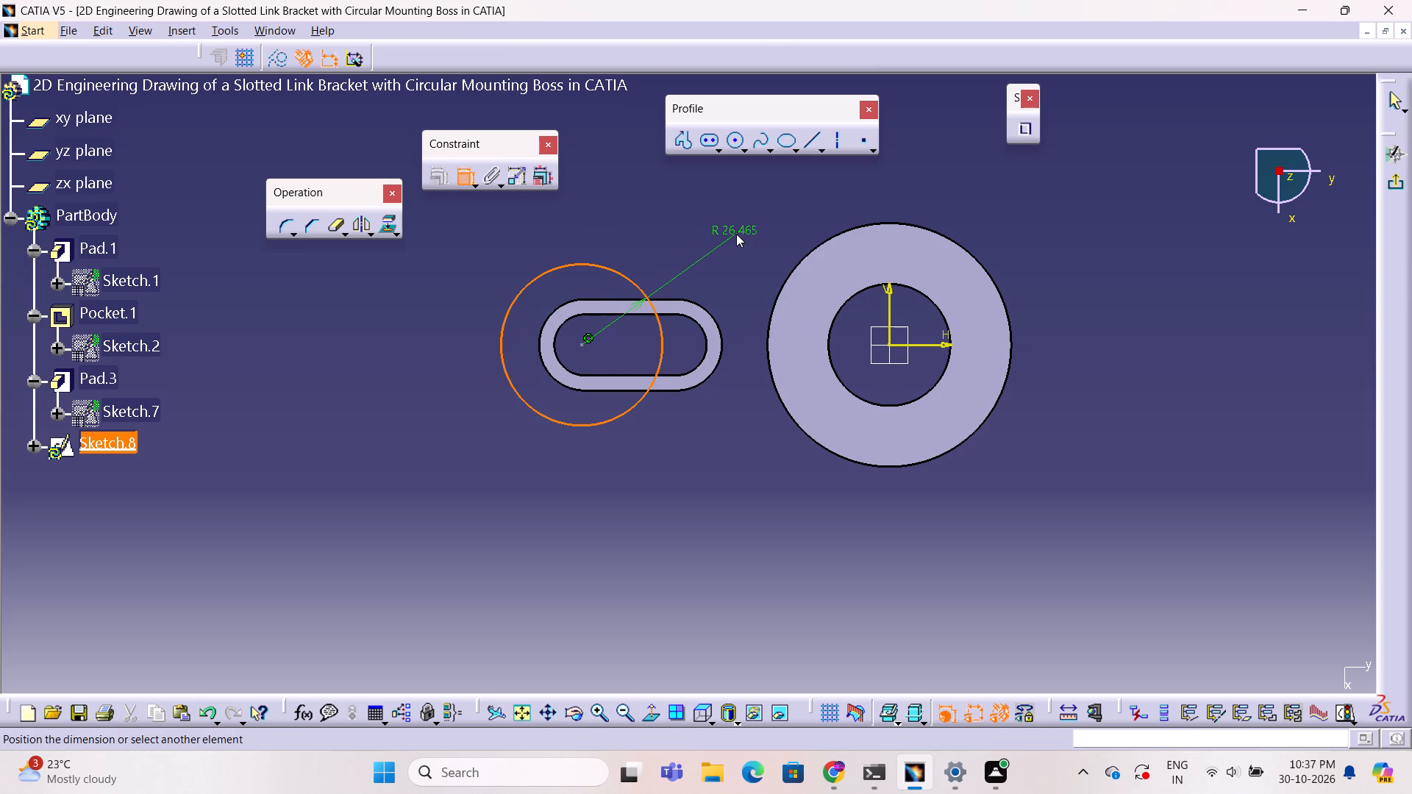
pyautogui.click(736, 234)
pyautogui.doubleClick(741, 228)
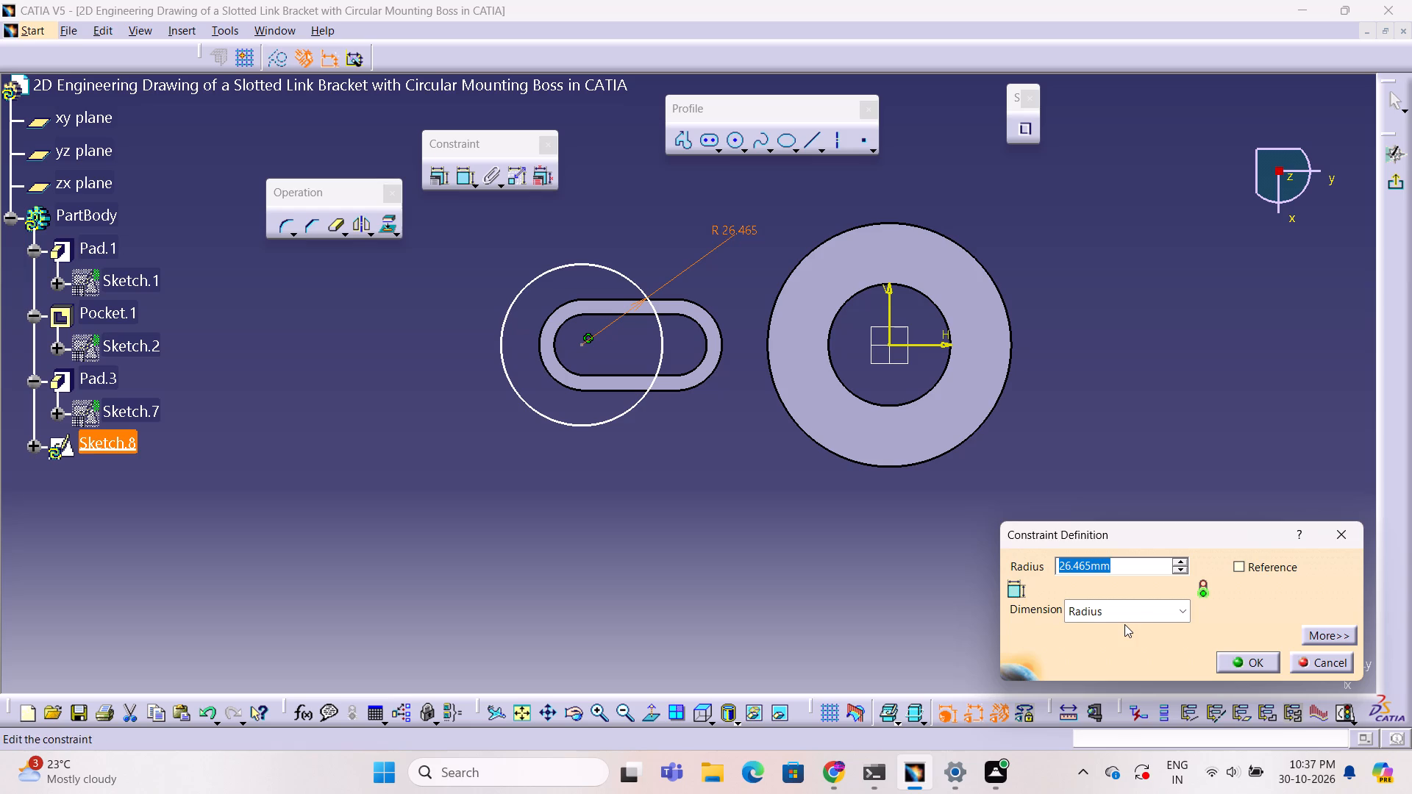
pyautogui.write('20')
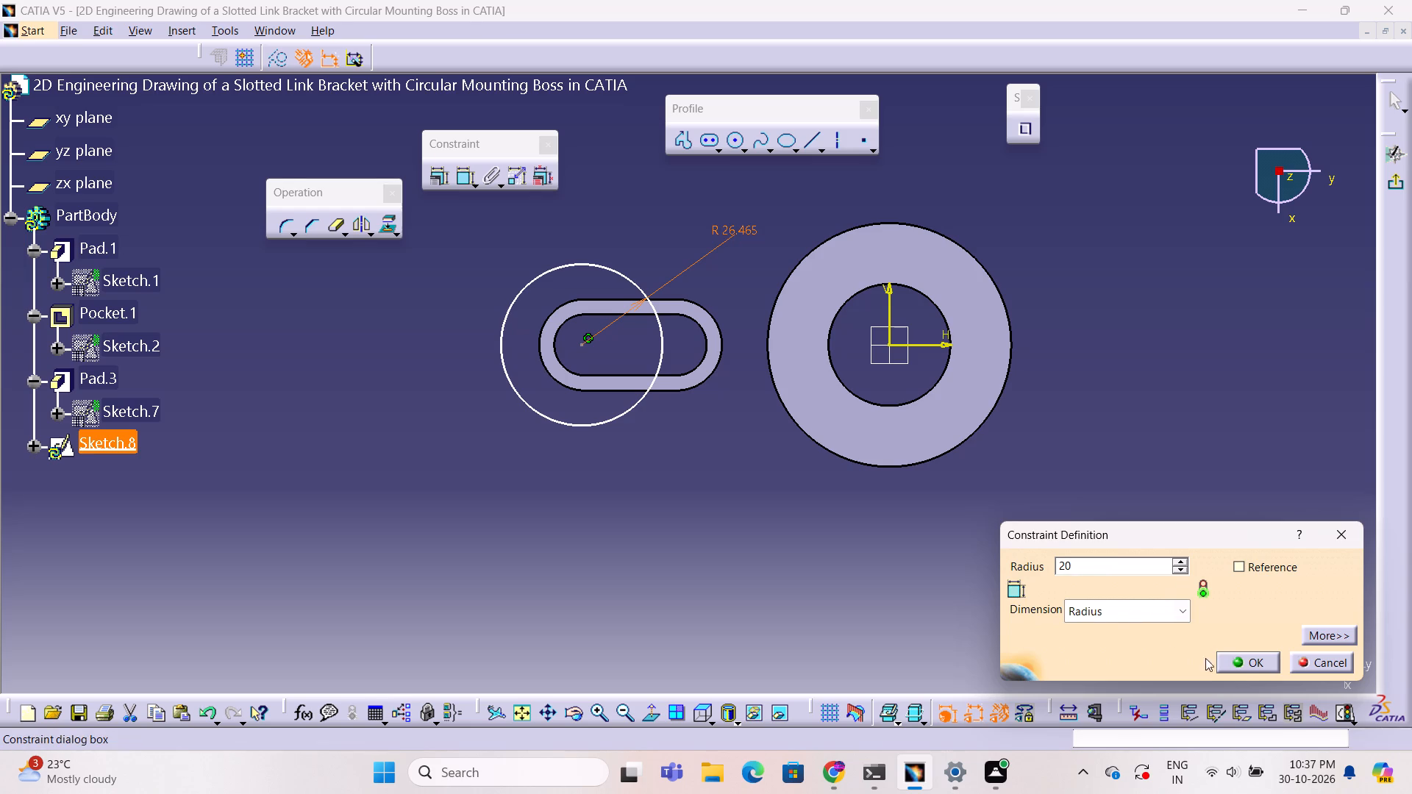
pyautogui.click(1244, 667)
pyautogui.click(996, 603)
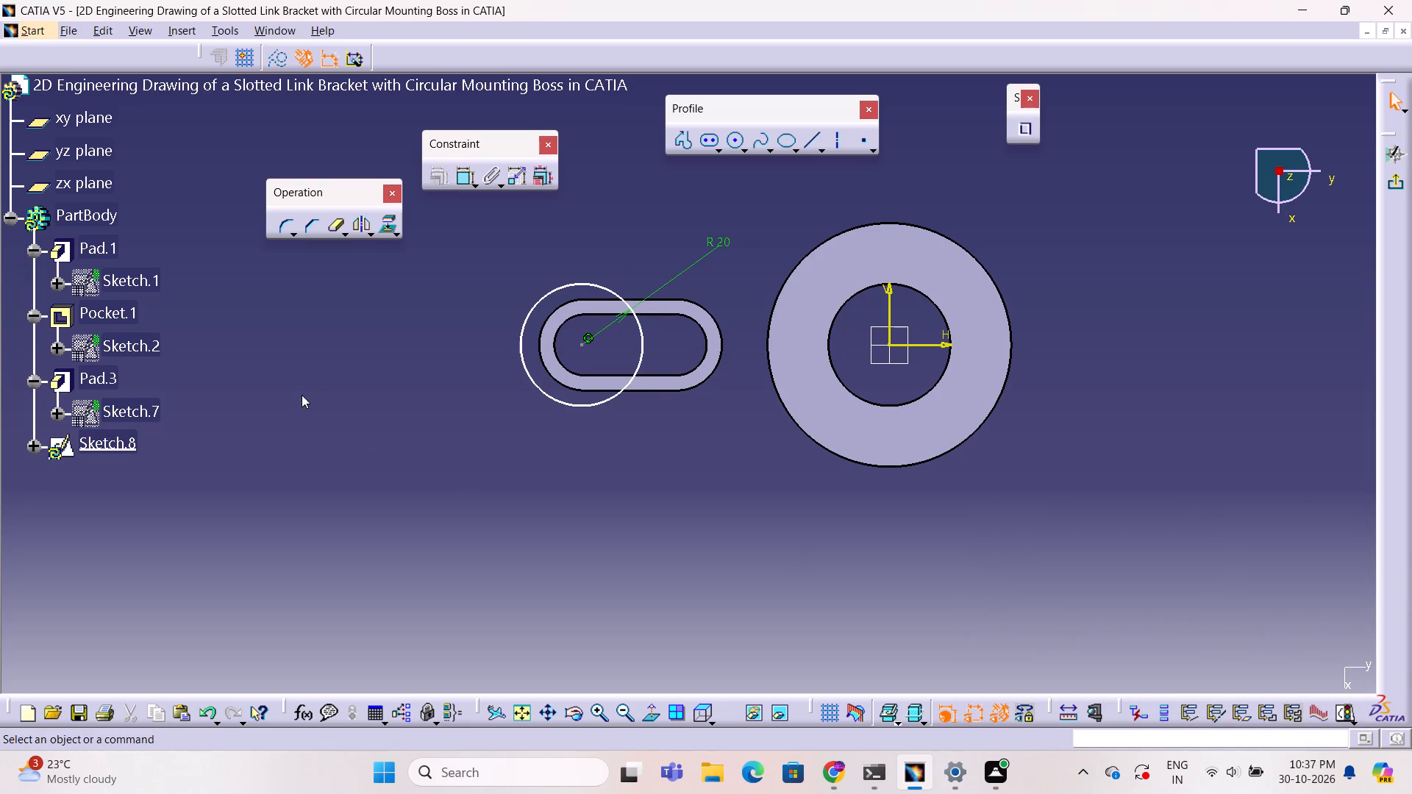
# Make the circle concentric with the outer end arc of the slot ring farthest from the boss.
pyautogui.keyDown('ctrl'); pyautogui.click(539, 355); pyautogui.keyUp('ctrl')
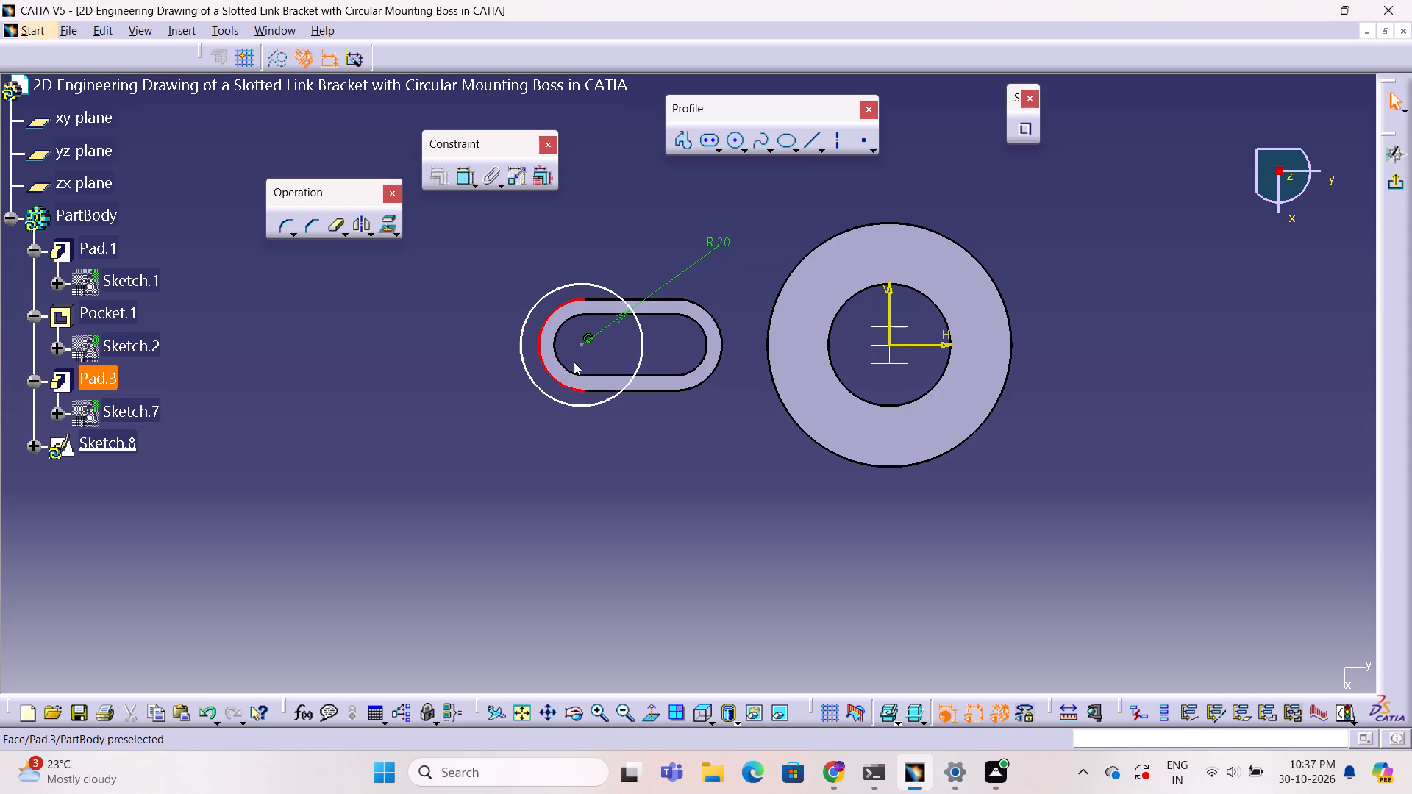
pyautogui.keyDown('ctrl'); pyautogui.click(643, 343); pyautogui.keyUp('ctrl')
pyautogui.click(445, 183)
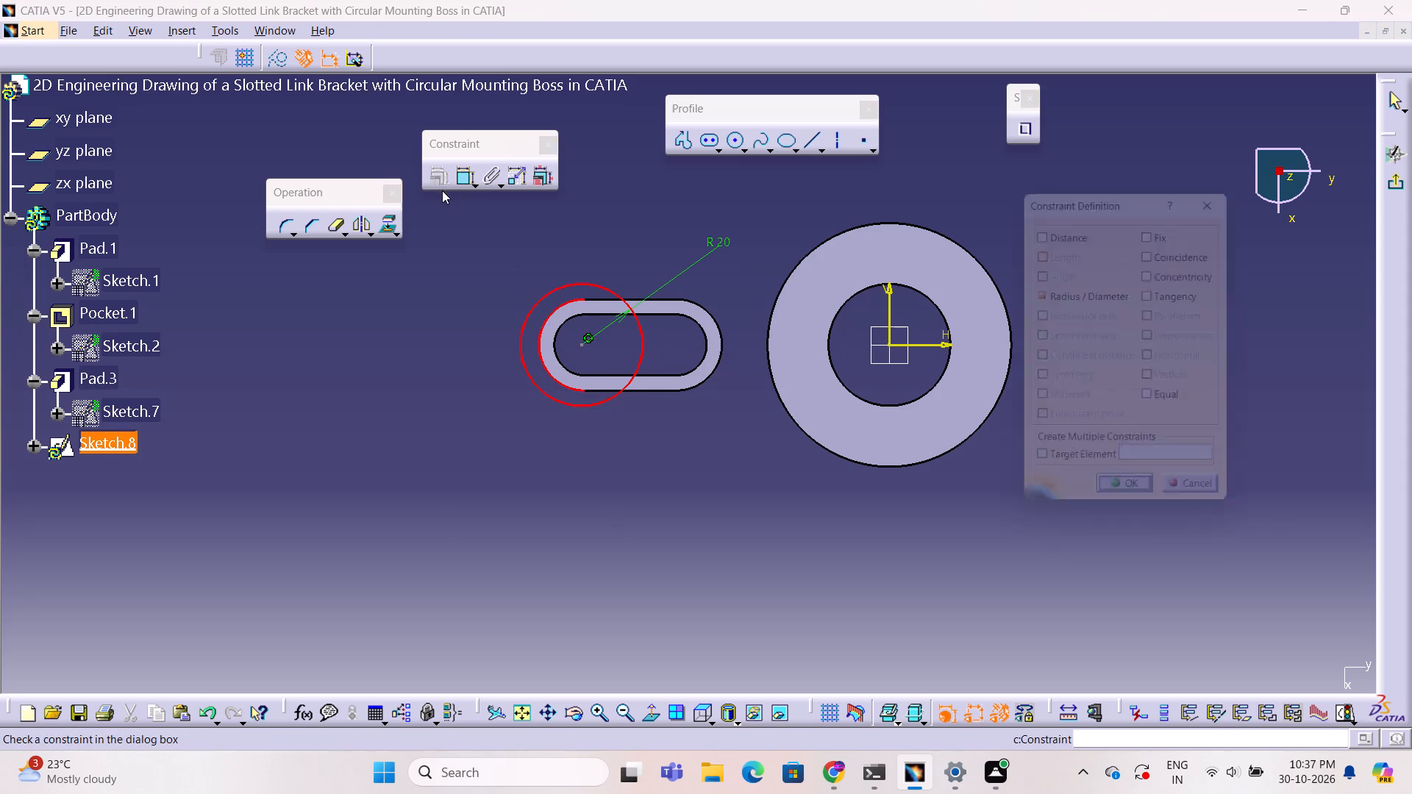
pyautogui.click(1160, 276)
pyautogui.click(1106, 500)
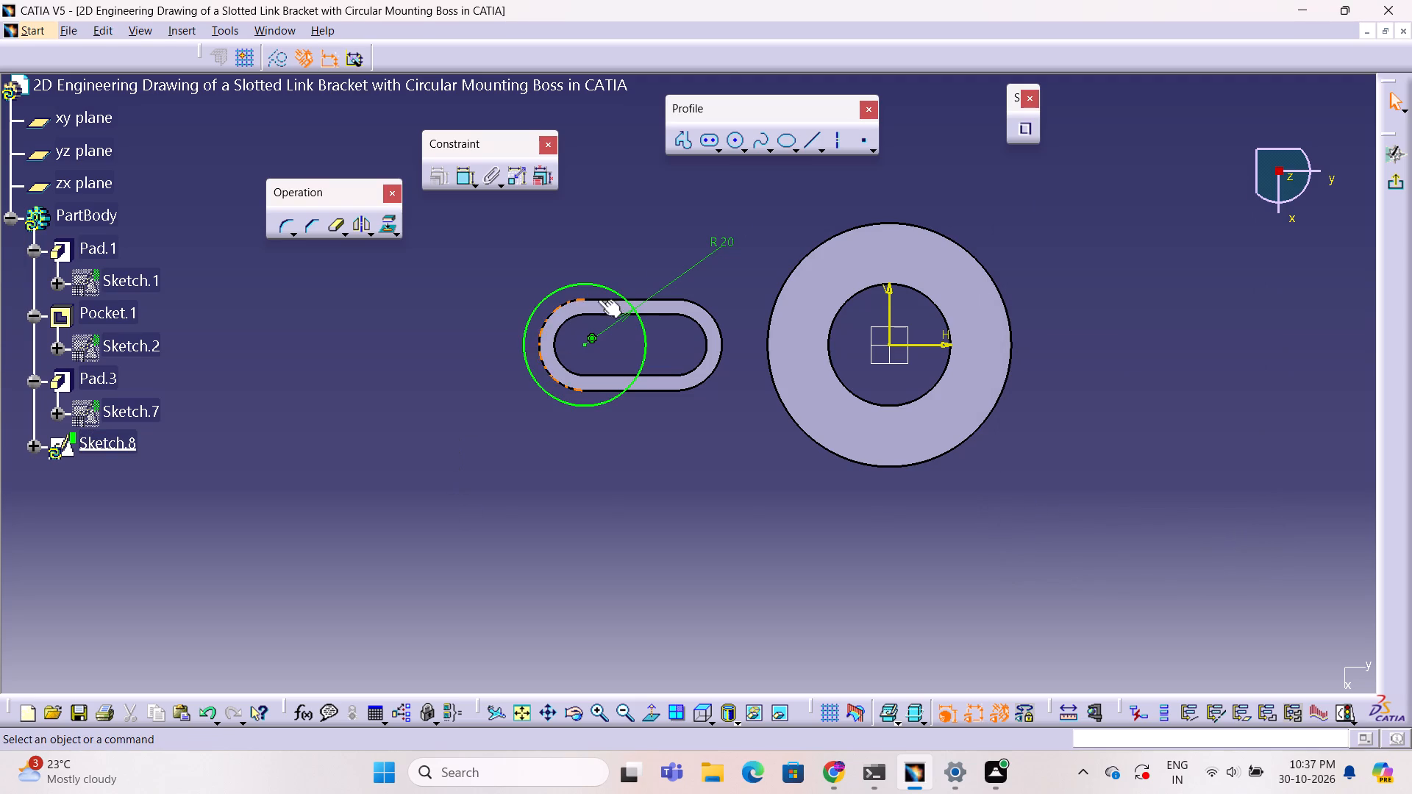
# Project the boss's outer circular edge into the sketch and convert it to construction geometry.
pyautogui.click(874, 223)
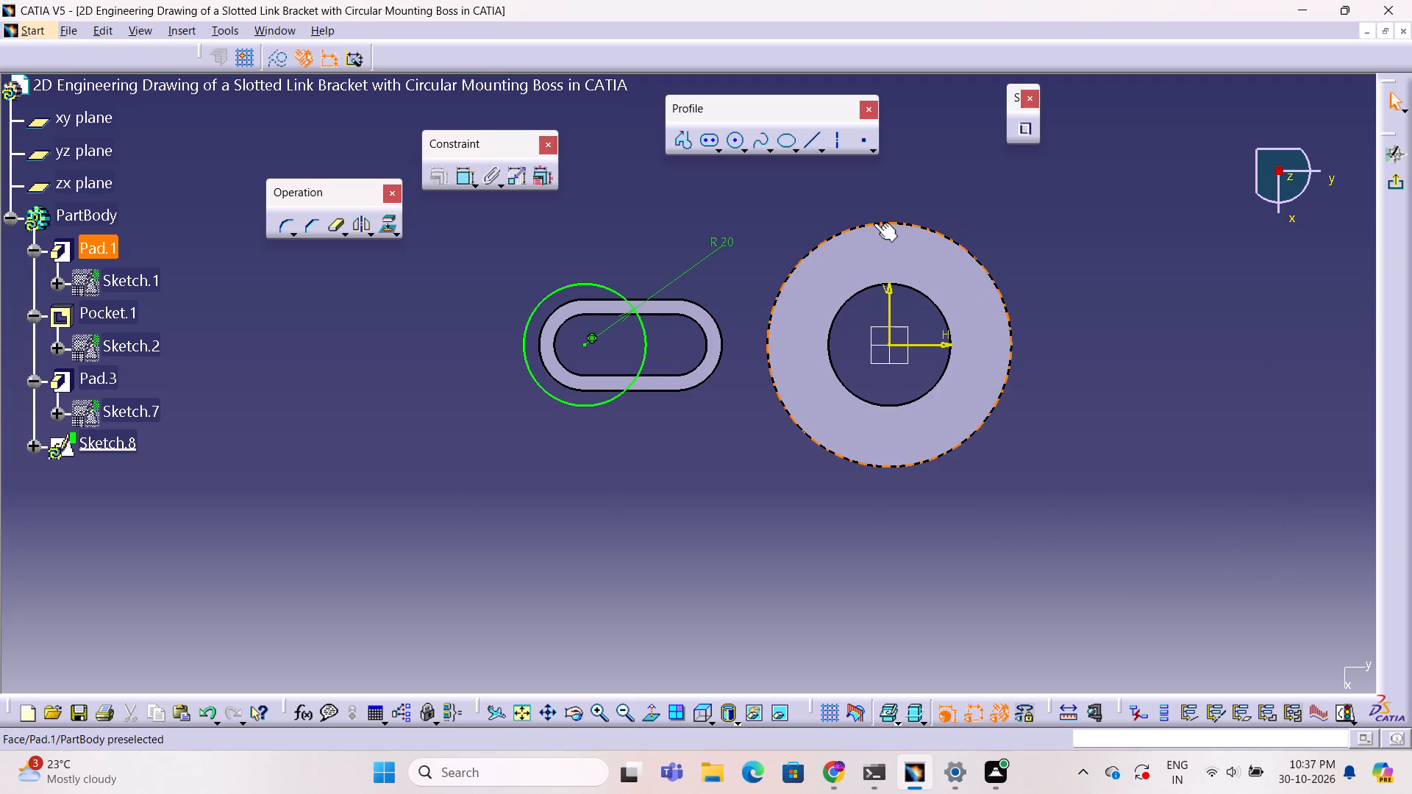
pyautogui.click(387, 228)
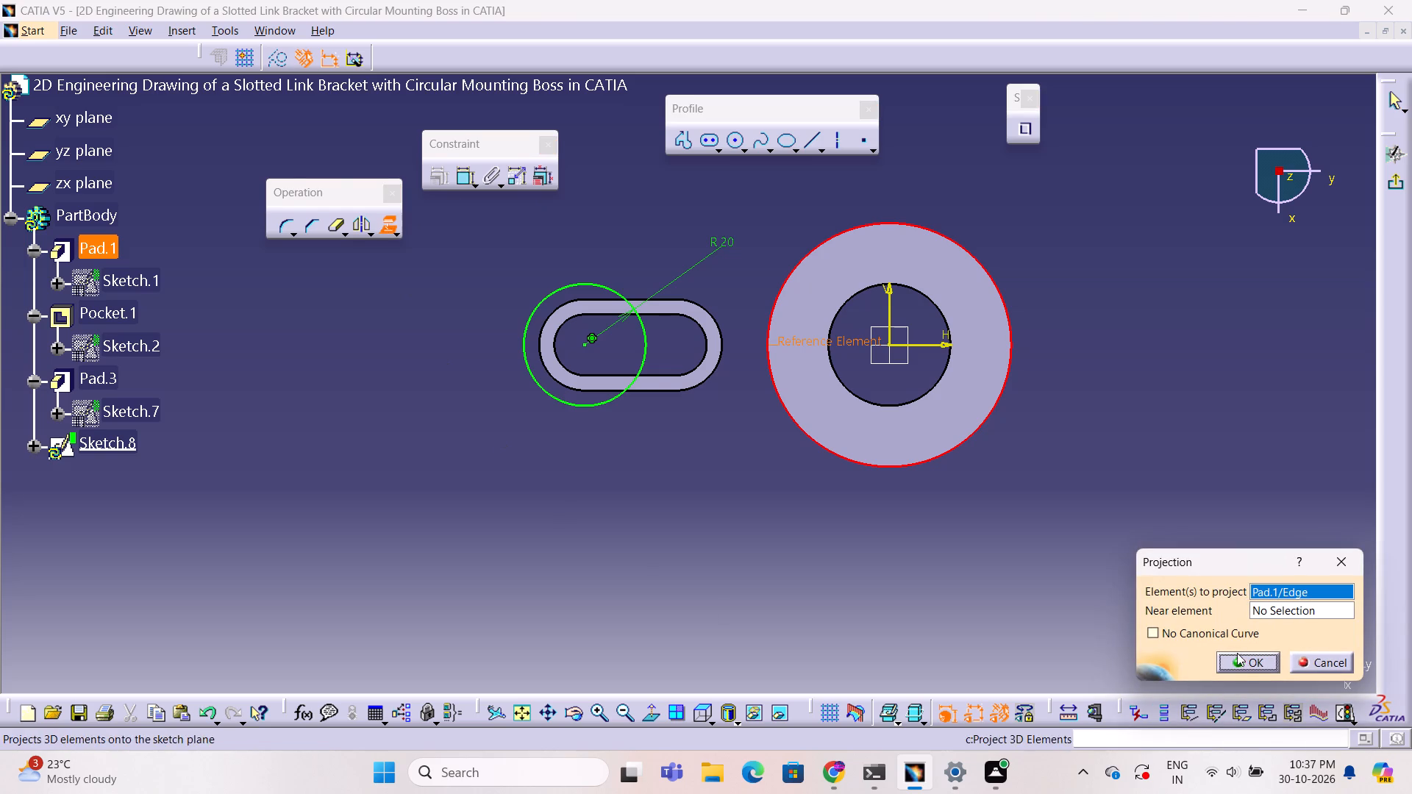
pyautogui.click(1242, 661)
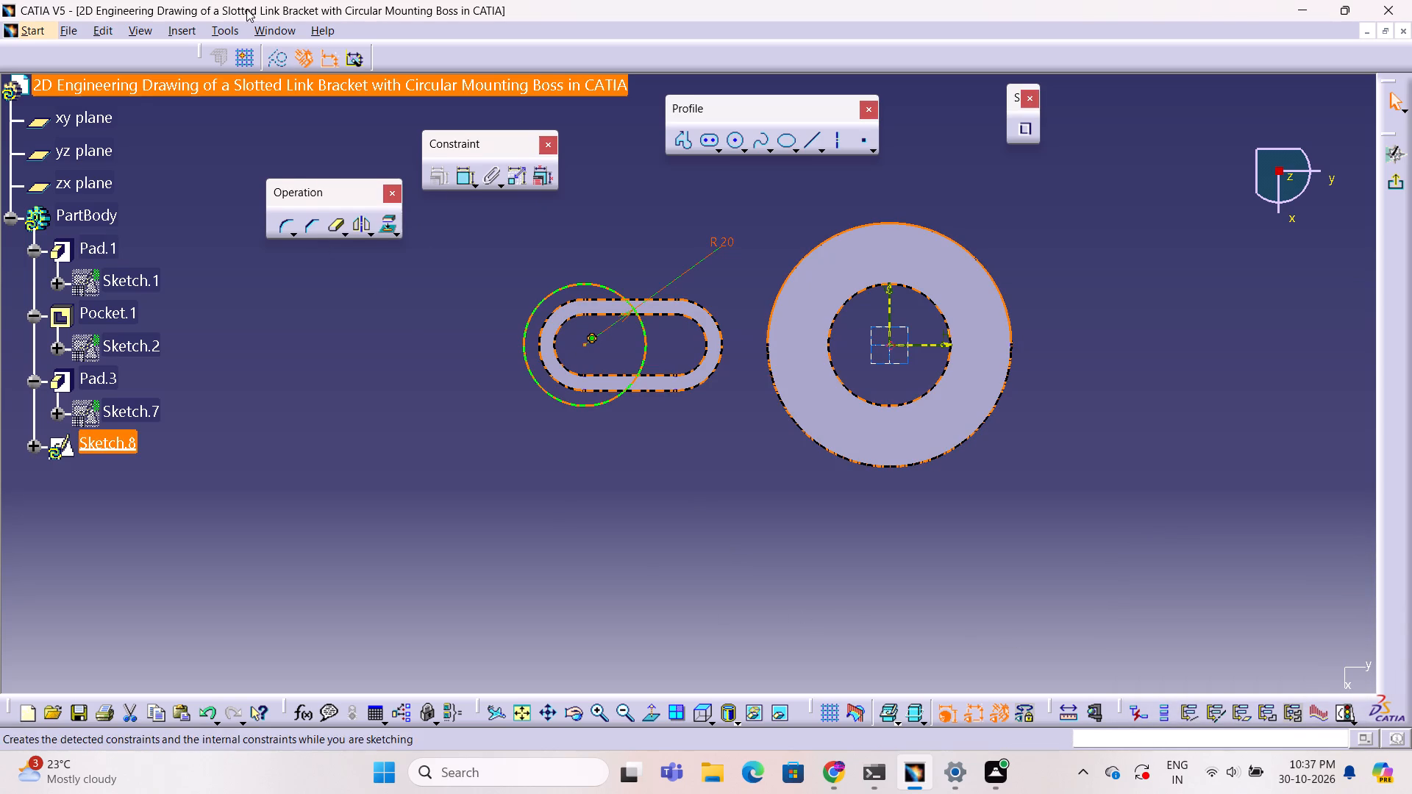
pyautogui.click(284, 65)
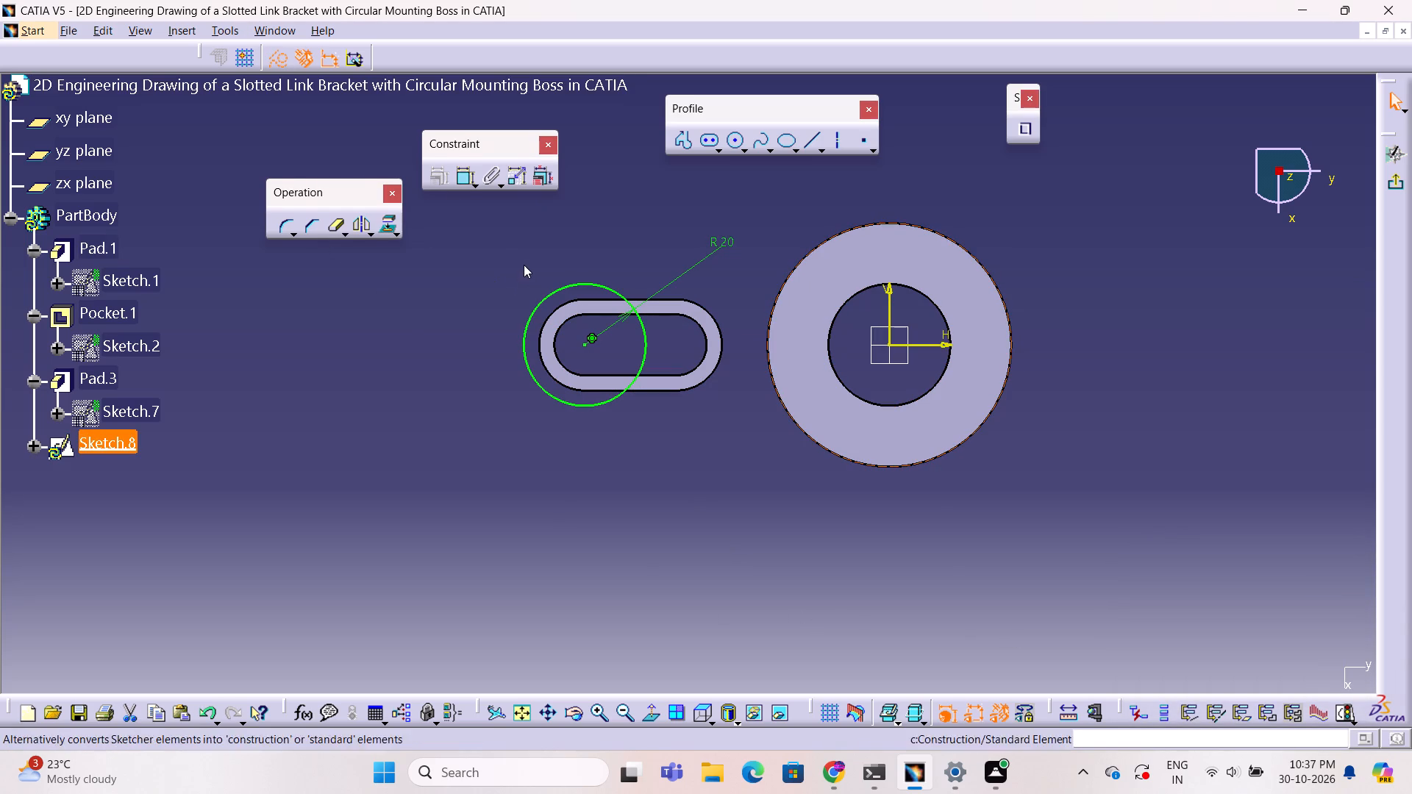
pyautogui.click(524, 265)
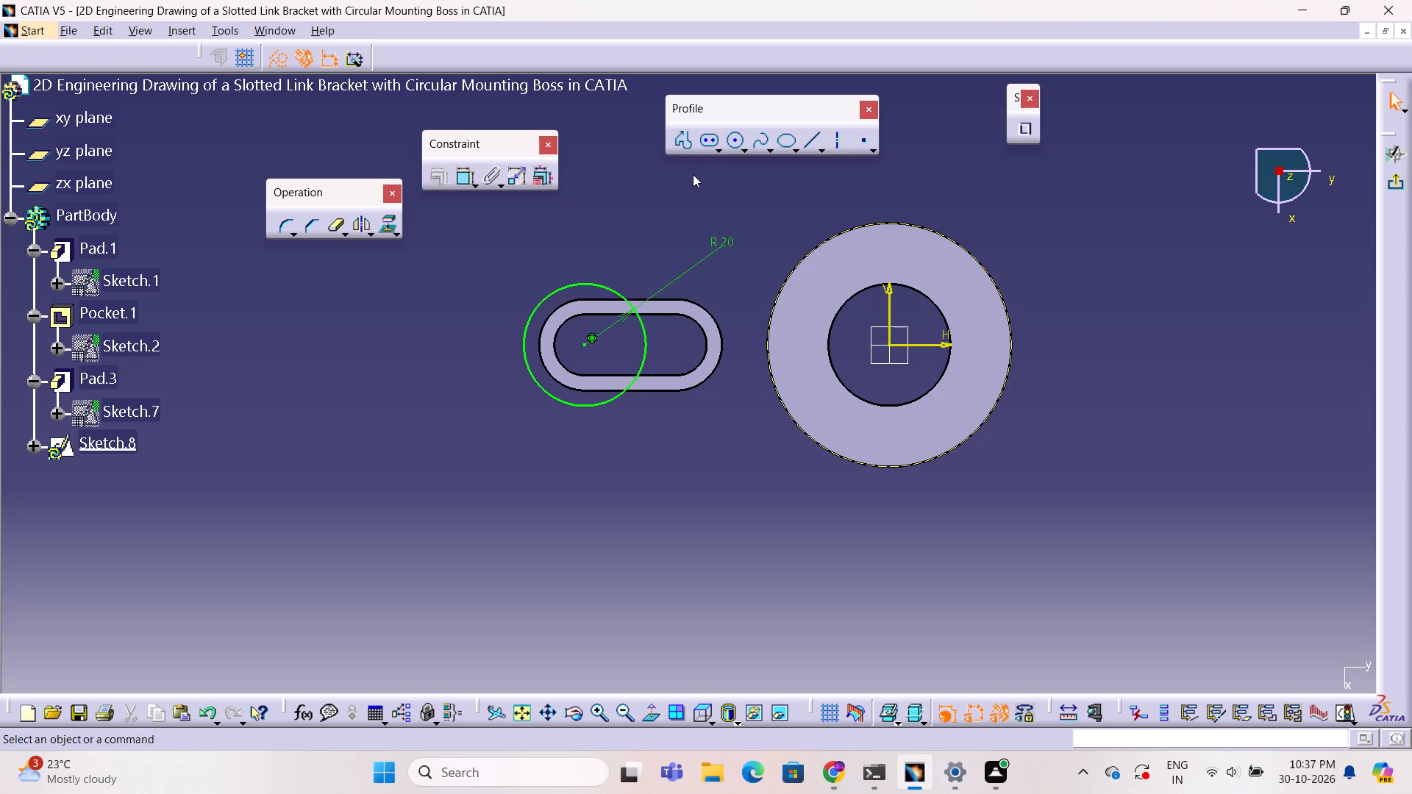
# Draw a bi-tangent line along the upper side of the 20 mm radius circle and the projected boss edge, as a standard element.
pyautogui.click(821, 144)
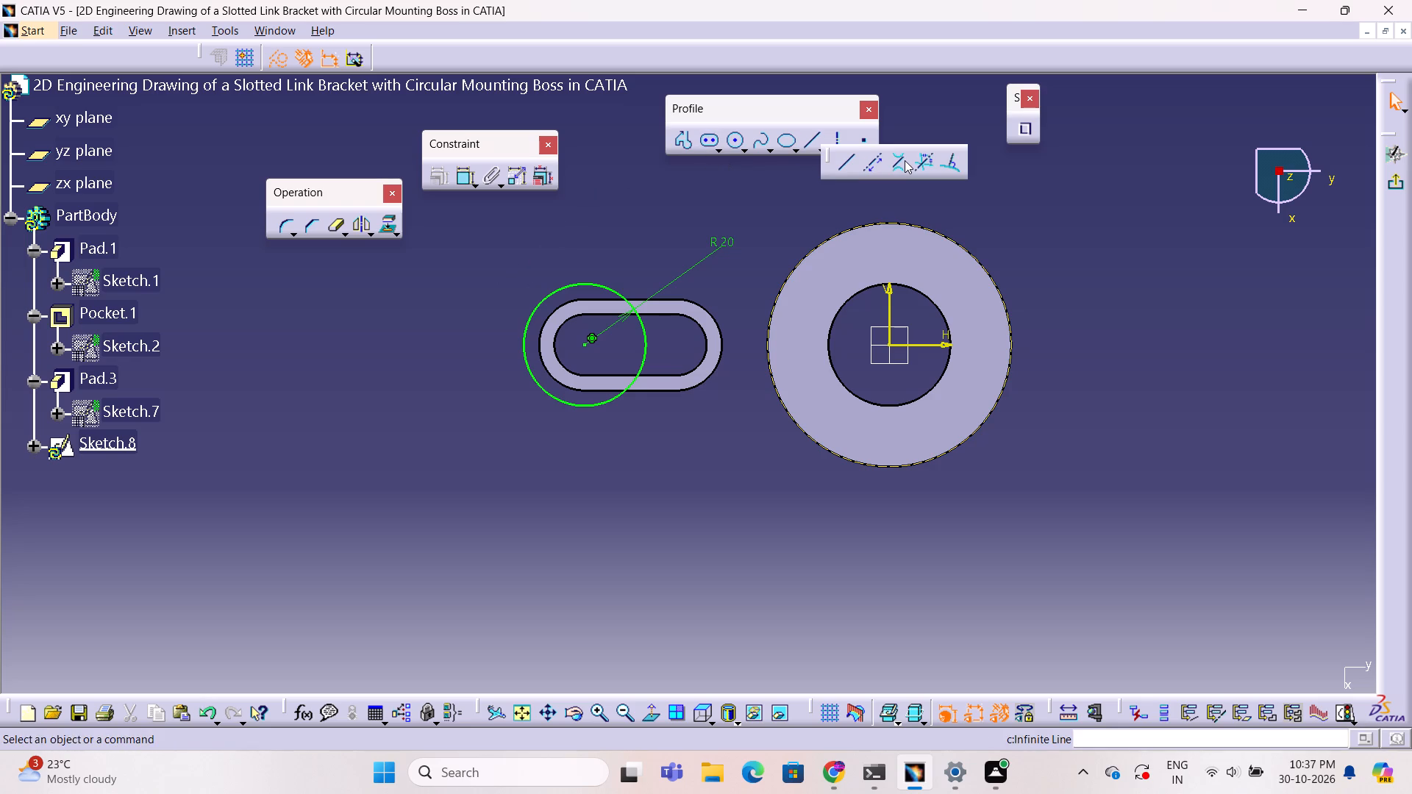
pyautogui.click(905, 160)
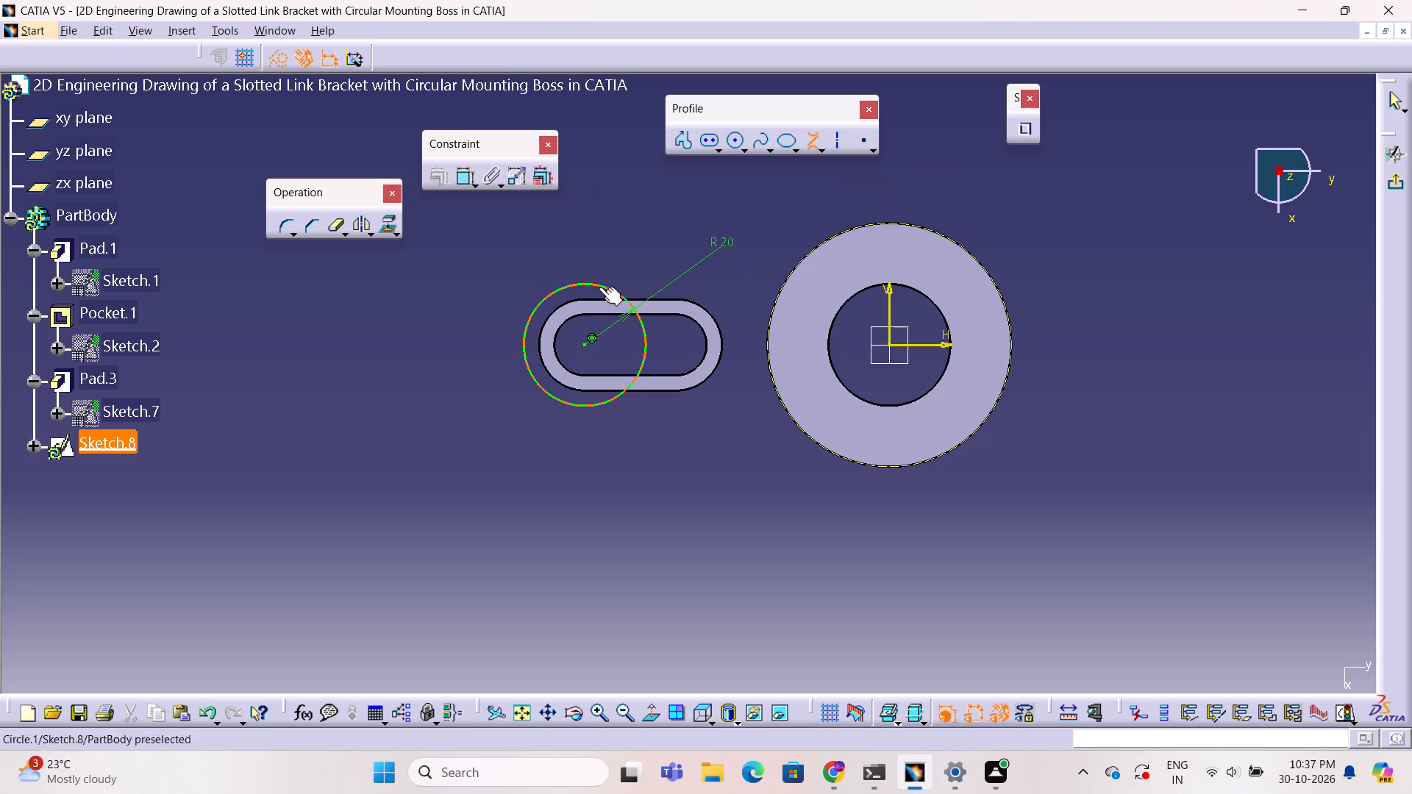
pyautogui.click(599, 287)
pyautogui.click(890, 221)
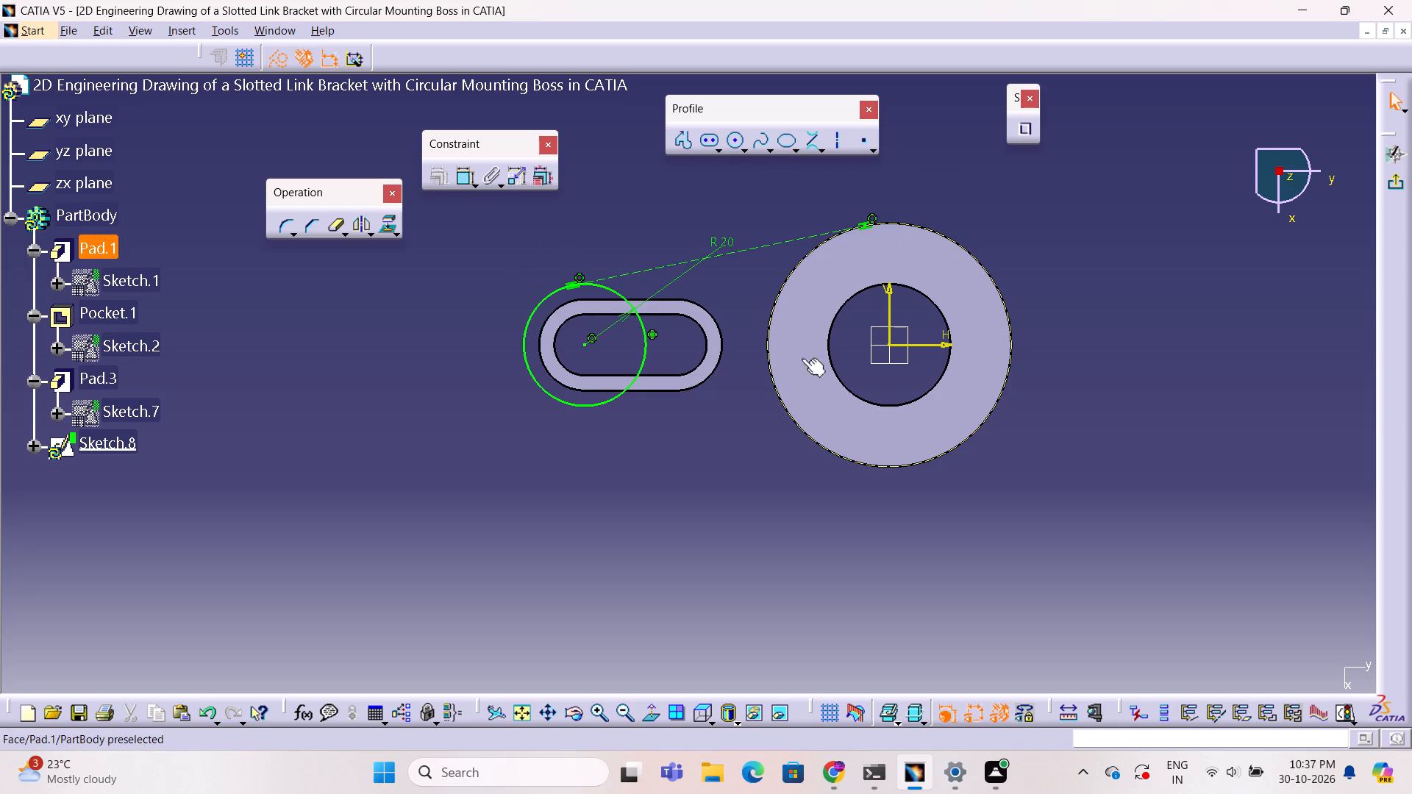
pyautogui.click(649, 268)
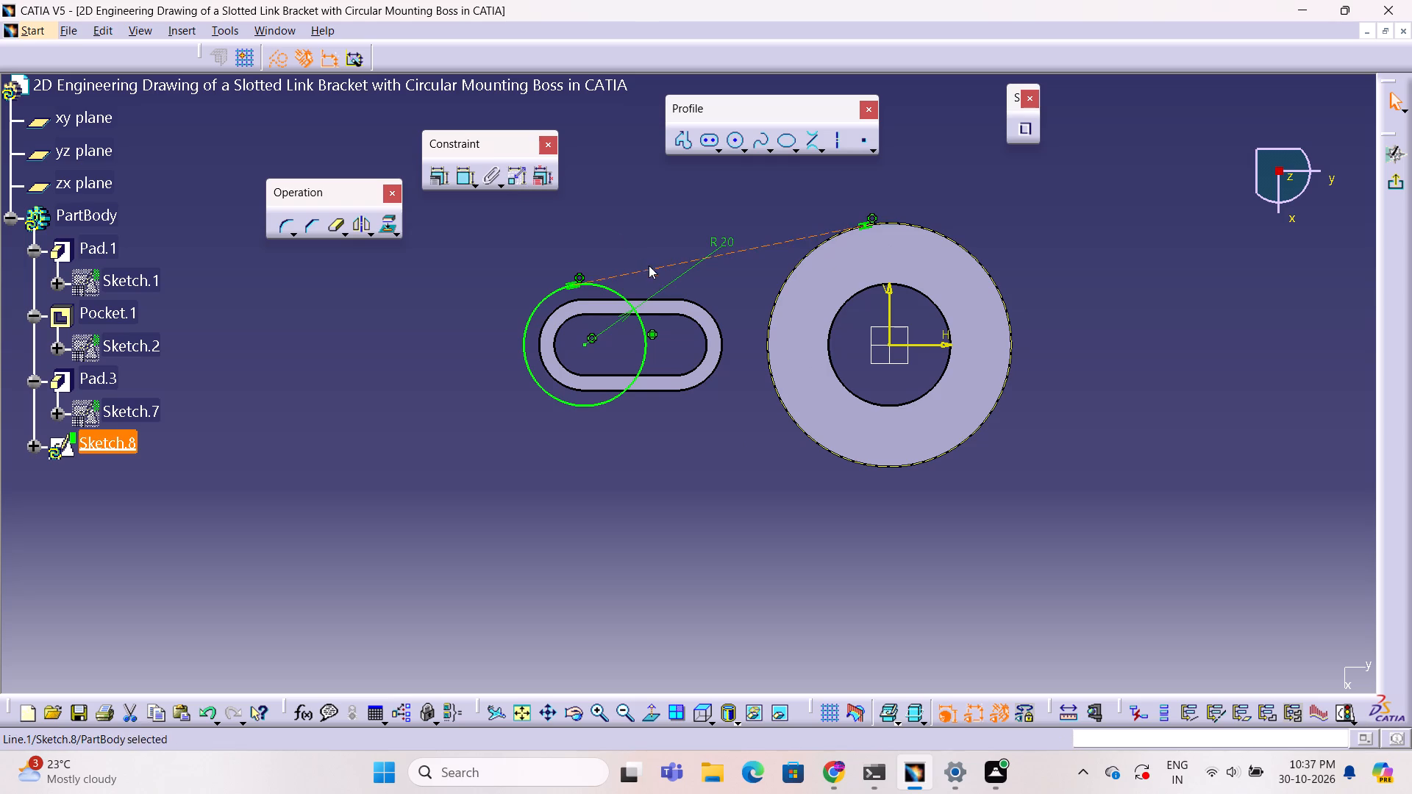
pyautogui.click(273, 62)
pyautogui.click(593, 217)
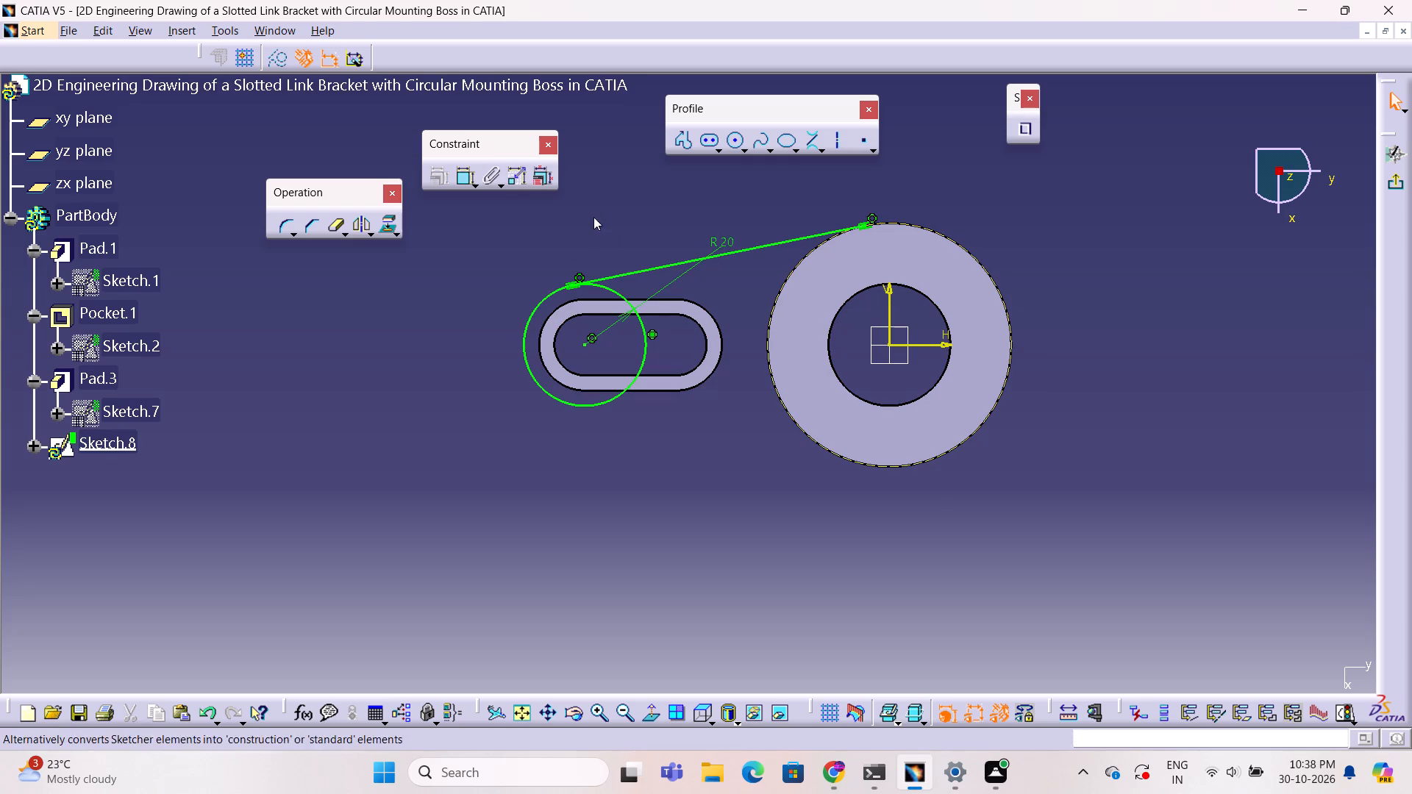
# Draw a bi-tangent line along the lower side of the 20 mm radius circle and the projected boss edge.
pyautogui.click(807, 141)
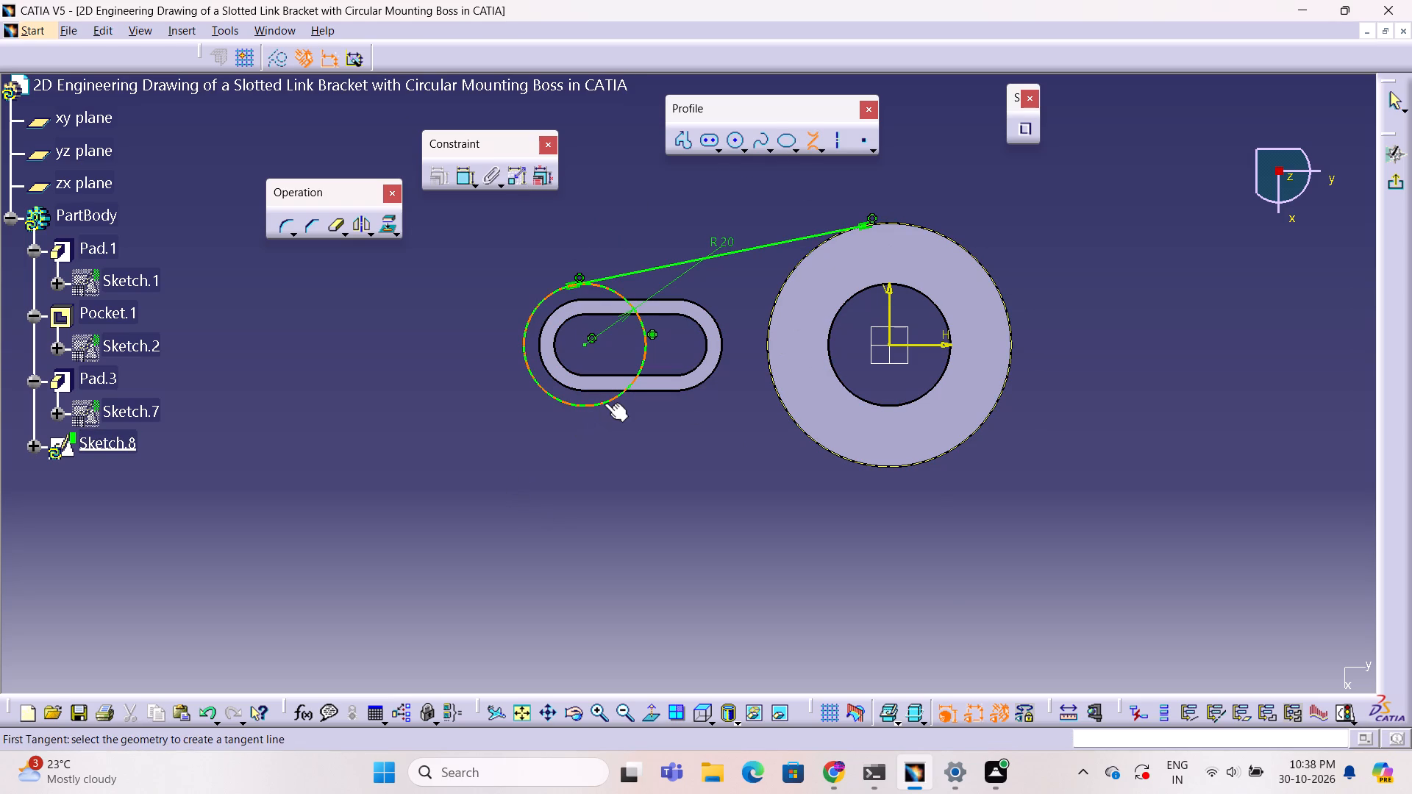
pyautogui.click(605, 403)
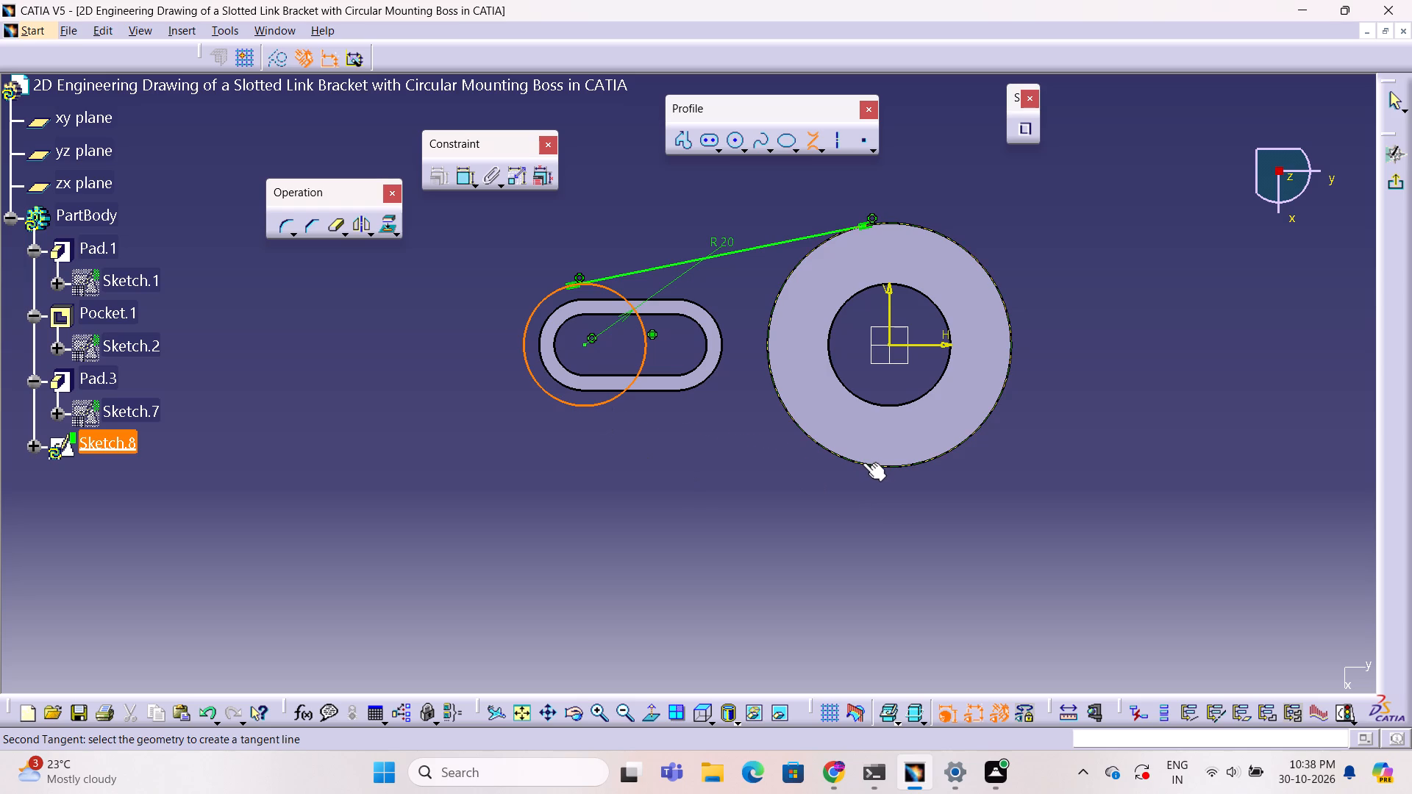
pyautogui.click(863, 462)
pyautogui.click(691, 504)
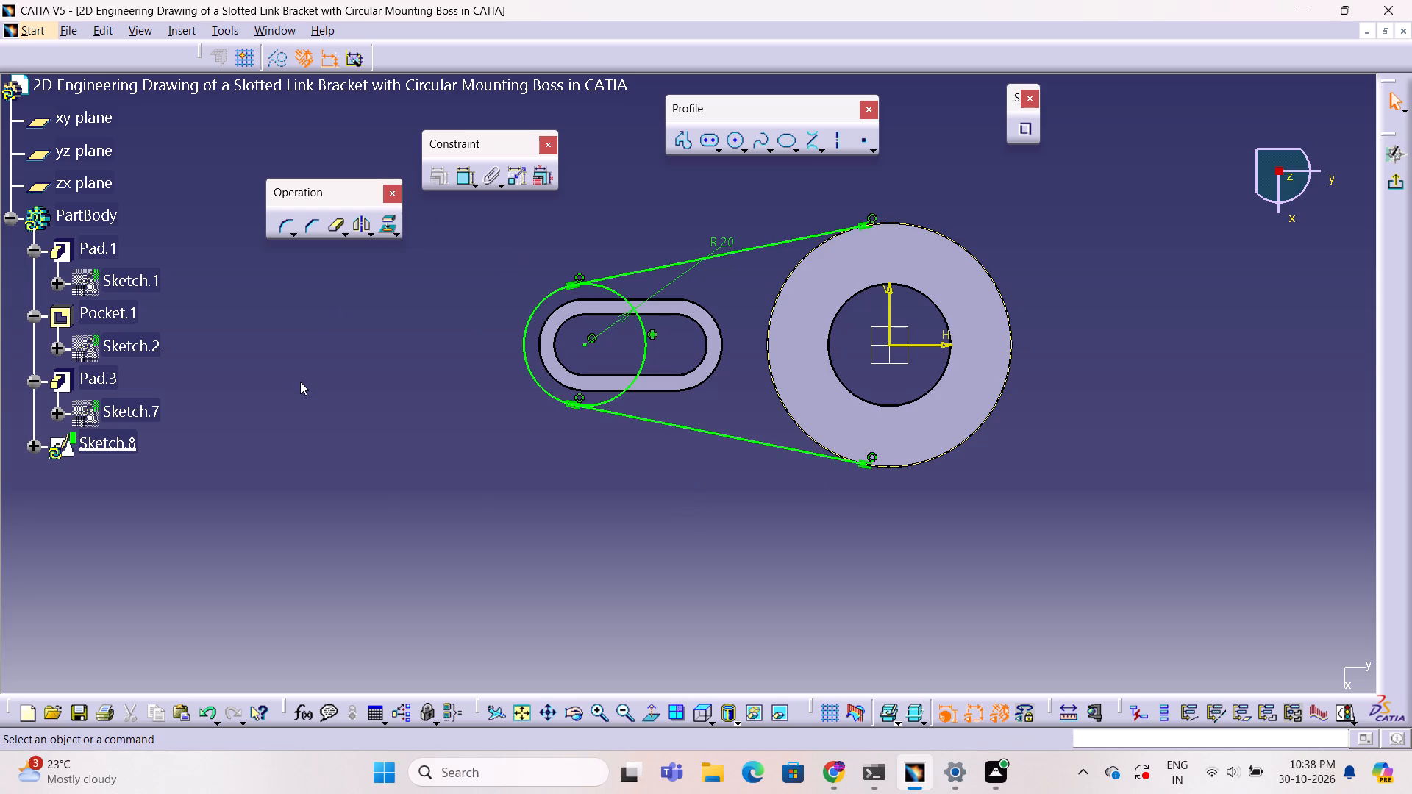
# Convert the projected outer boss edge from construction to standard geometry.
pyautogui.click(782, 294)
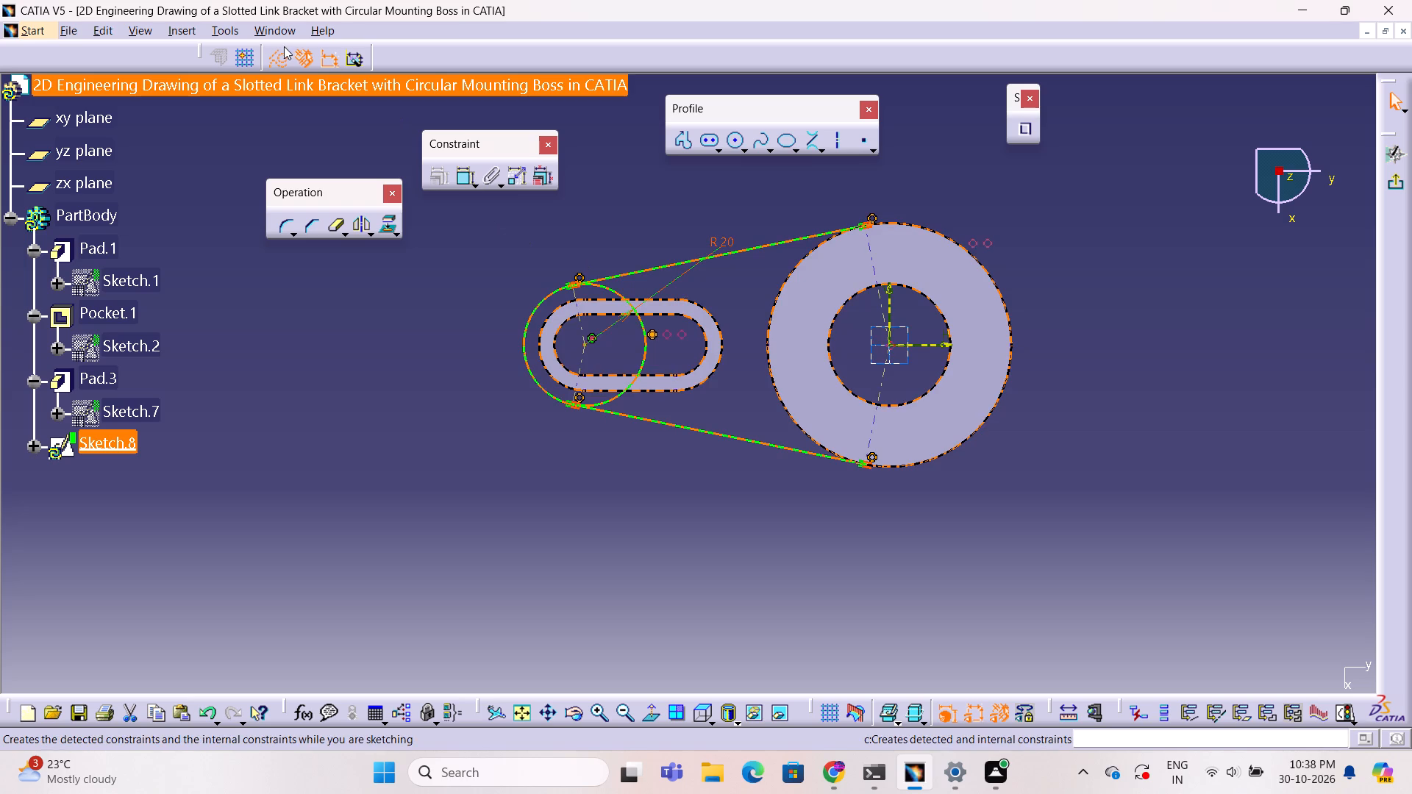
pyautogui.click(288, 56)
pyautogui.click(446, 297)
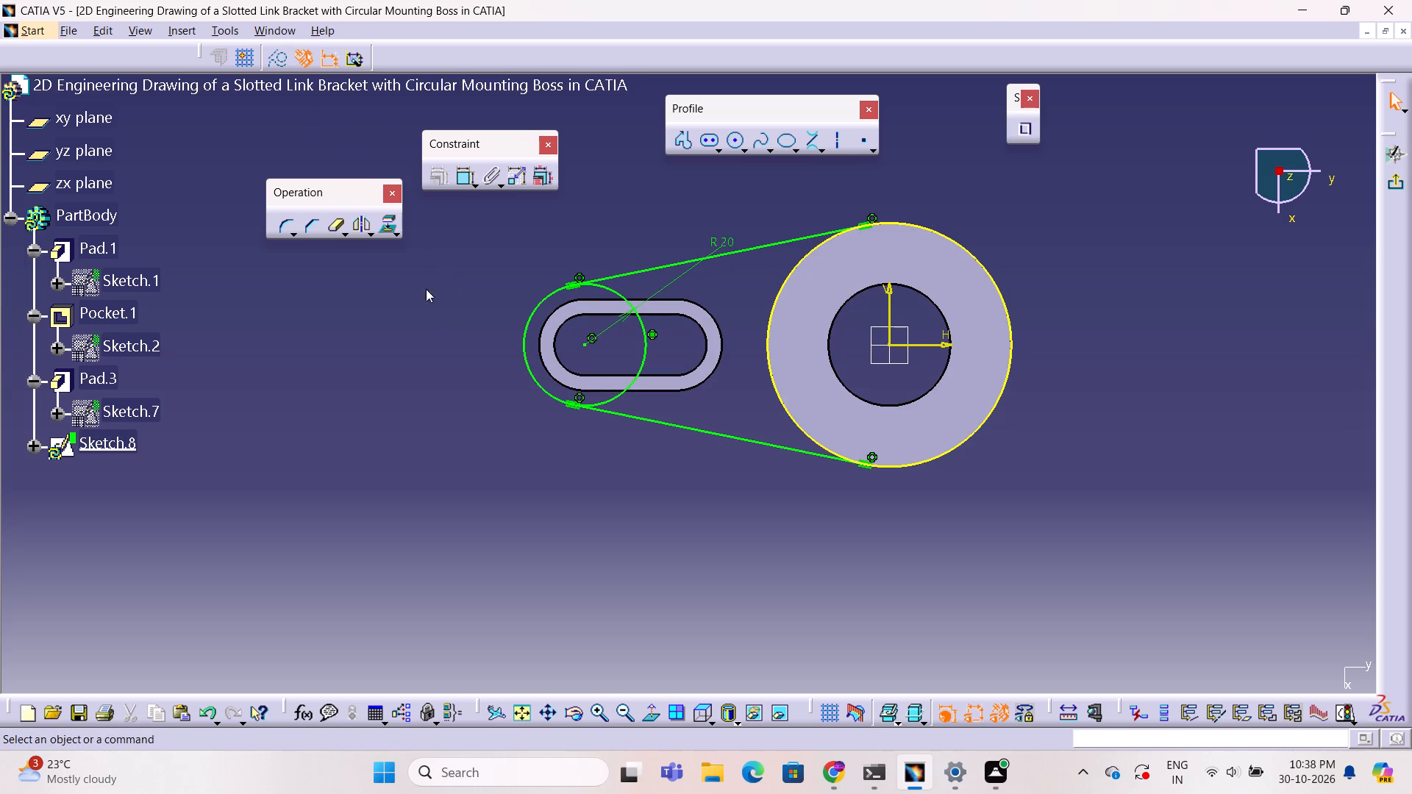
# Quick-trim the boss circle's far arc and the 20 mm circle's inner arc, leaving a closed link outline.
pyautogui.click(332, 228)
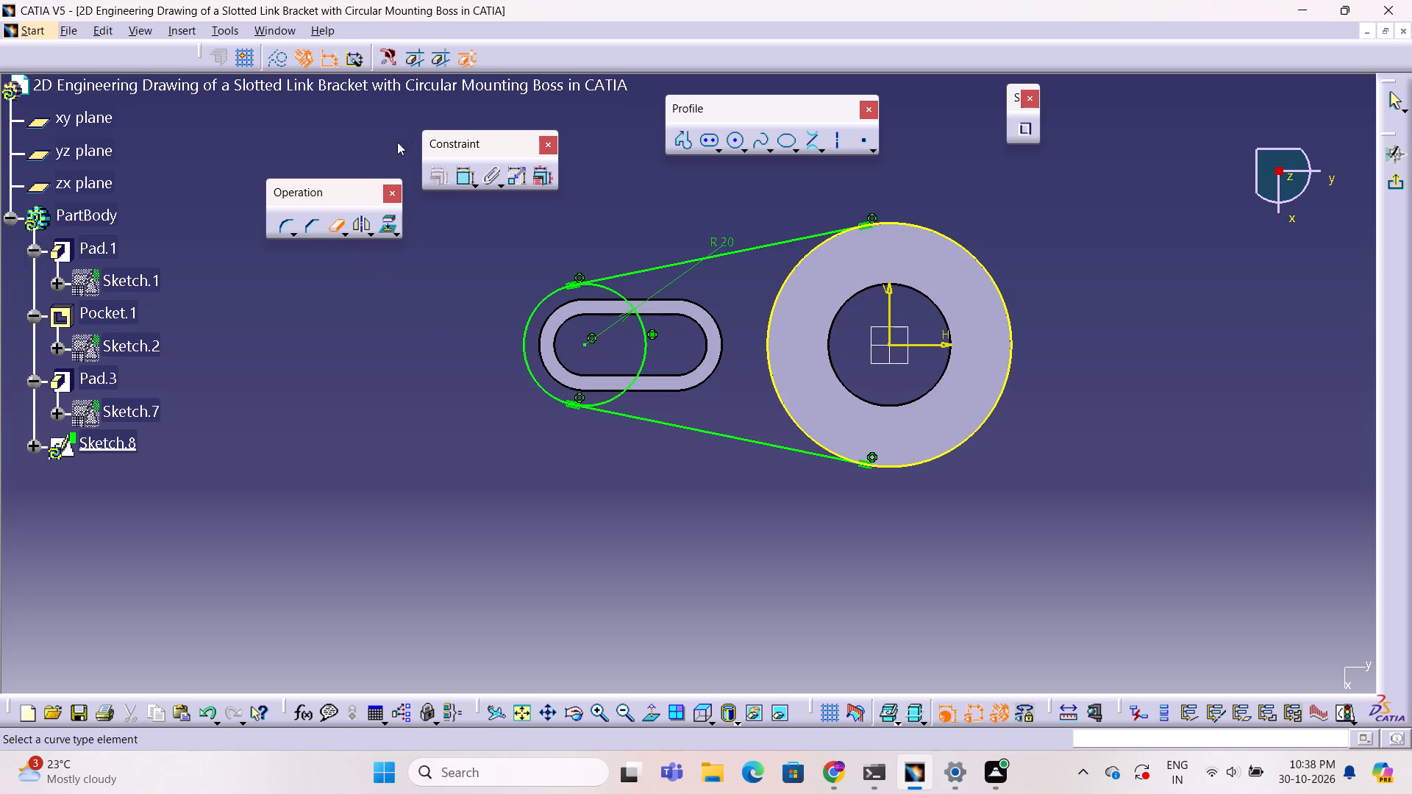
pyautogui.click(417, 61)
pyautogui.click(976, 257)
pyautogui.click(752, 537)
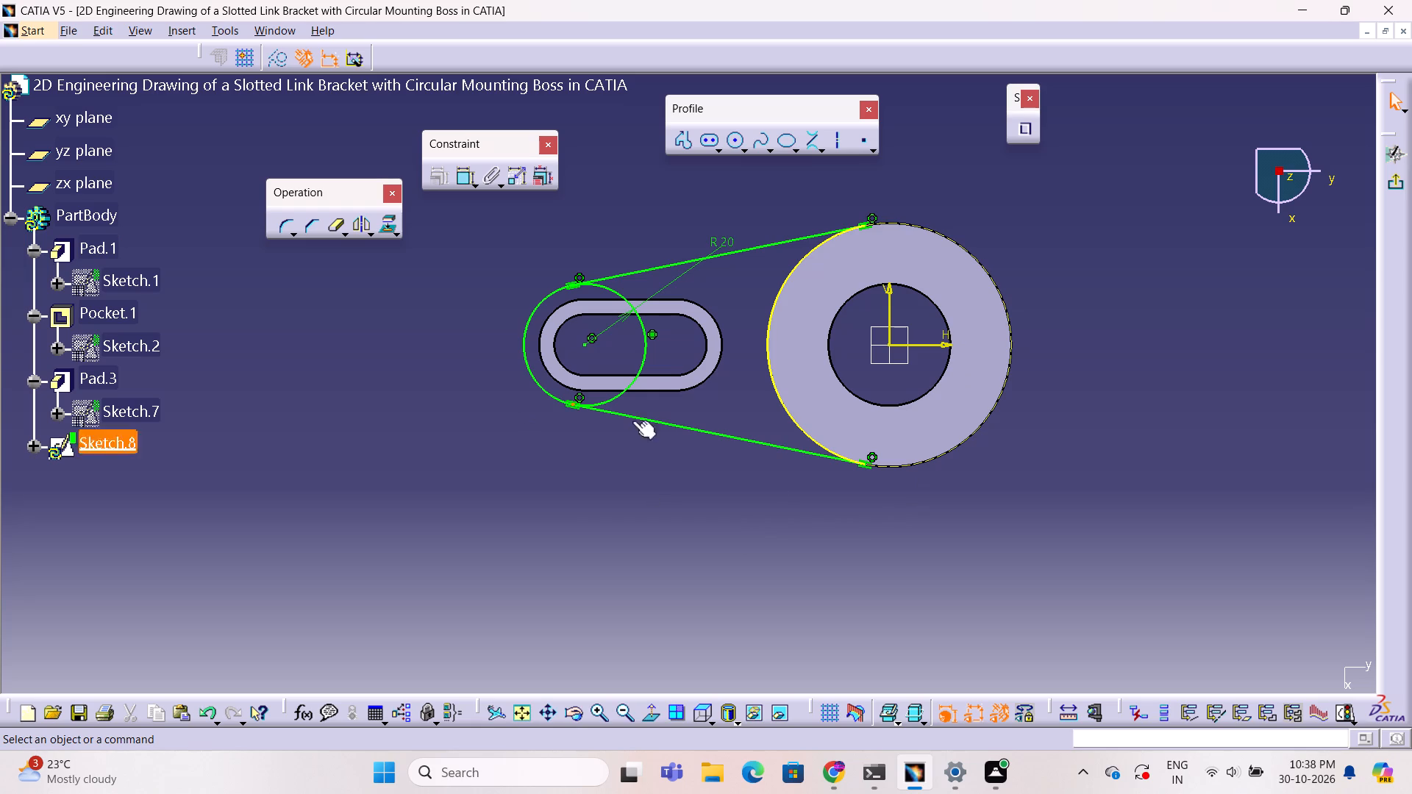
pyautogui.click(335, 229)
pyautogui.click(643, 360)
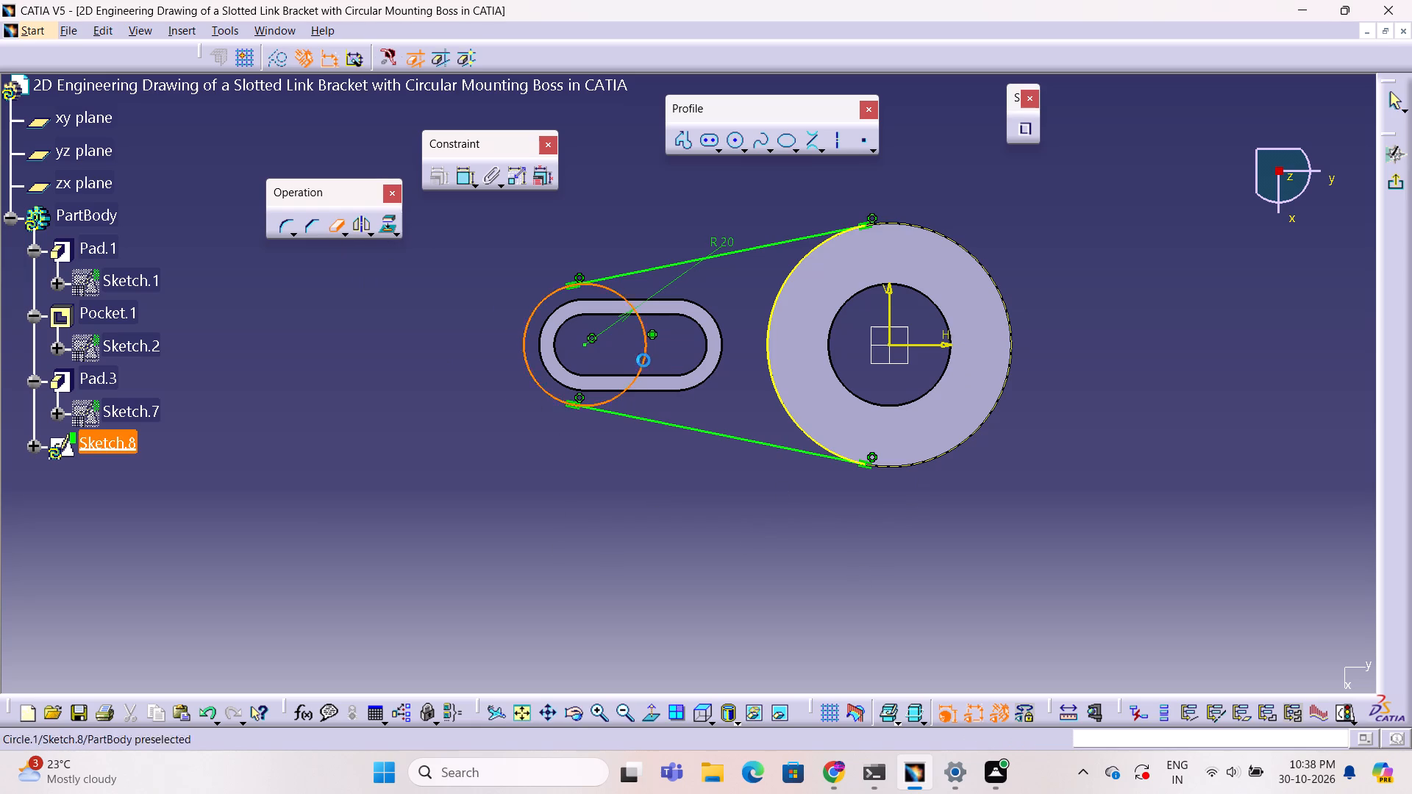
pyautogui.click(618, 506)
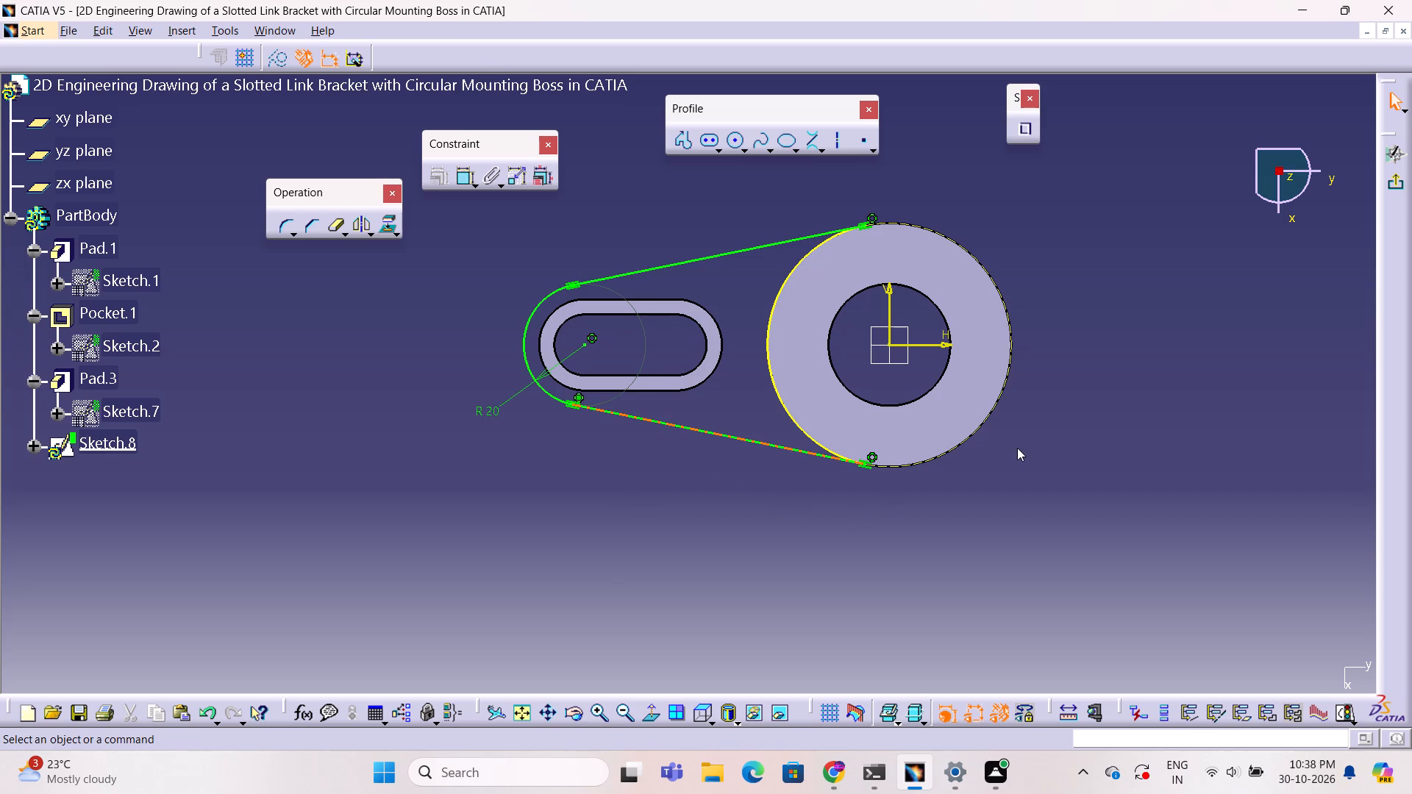
# Analyse the sketch's solving status and geometry, and delete the closed implicit profile of four curves.
pyautogui.click(1339, 710)
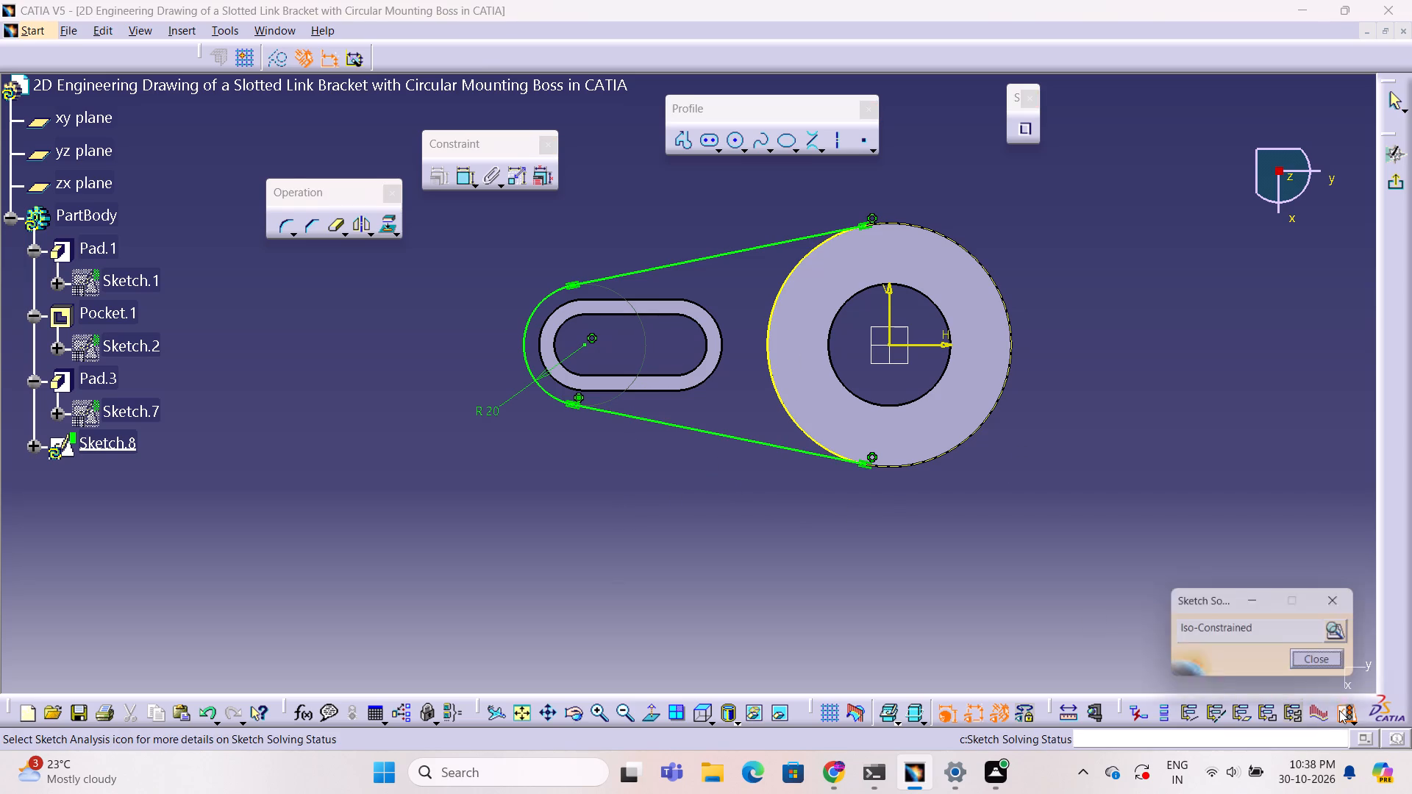
pyautogui.click(1342, 635)
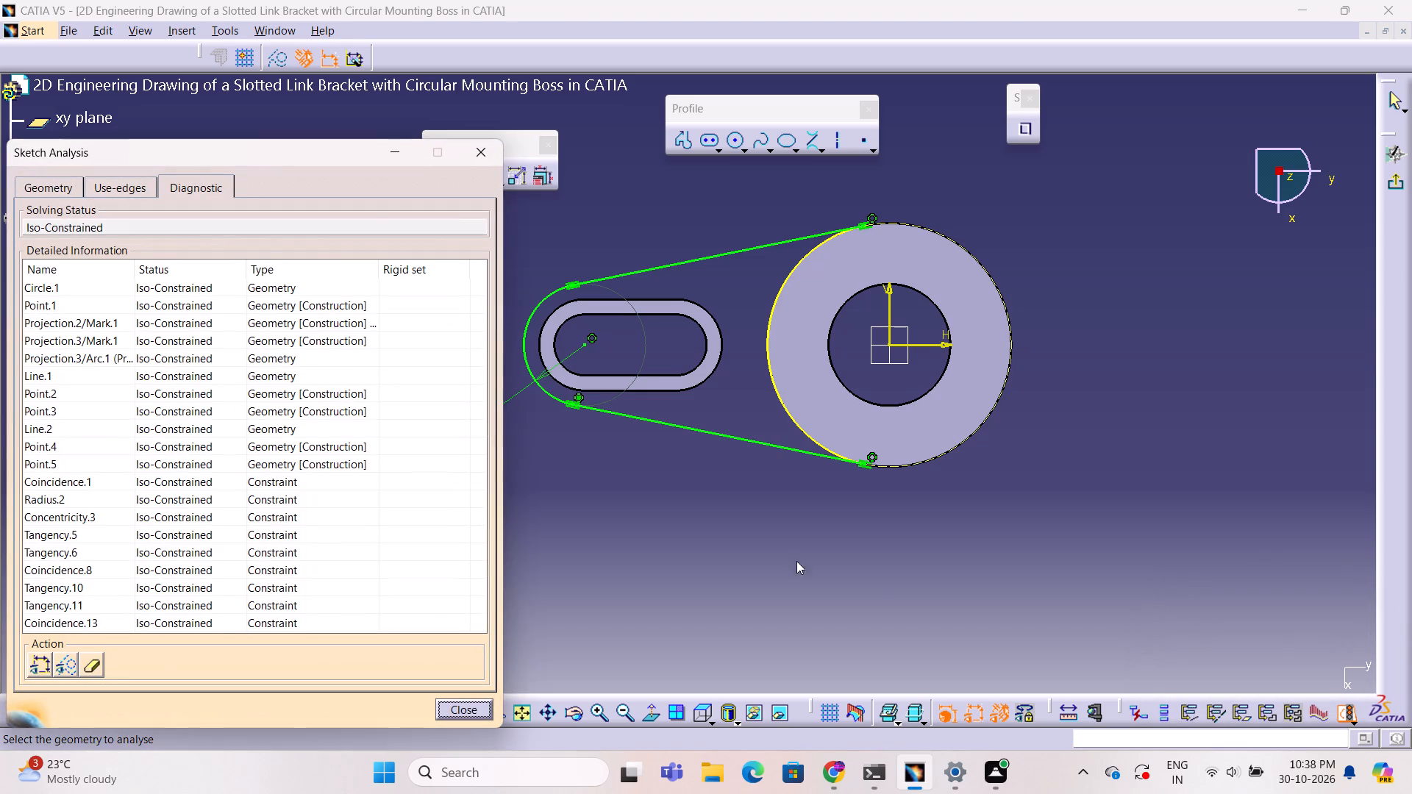
pyautogui.click(35, 194)
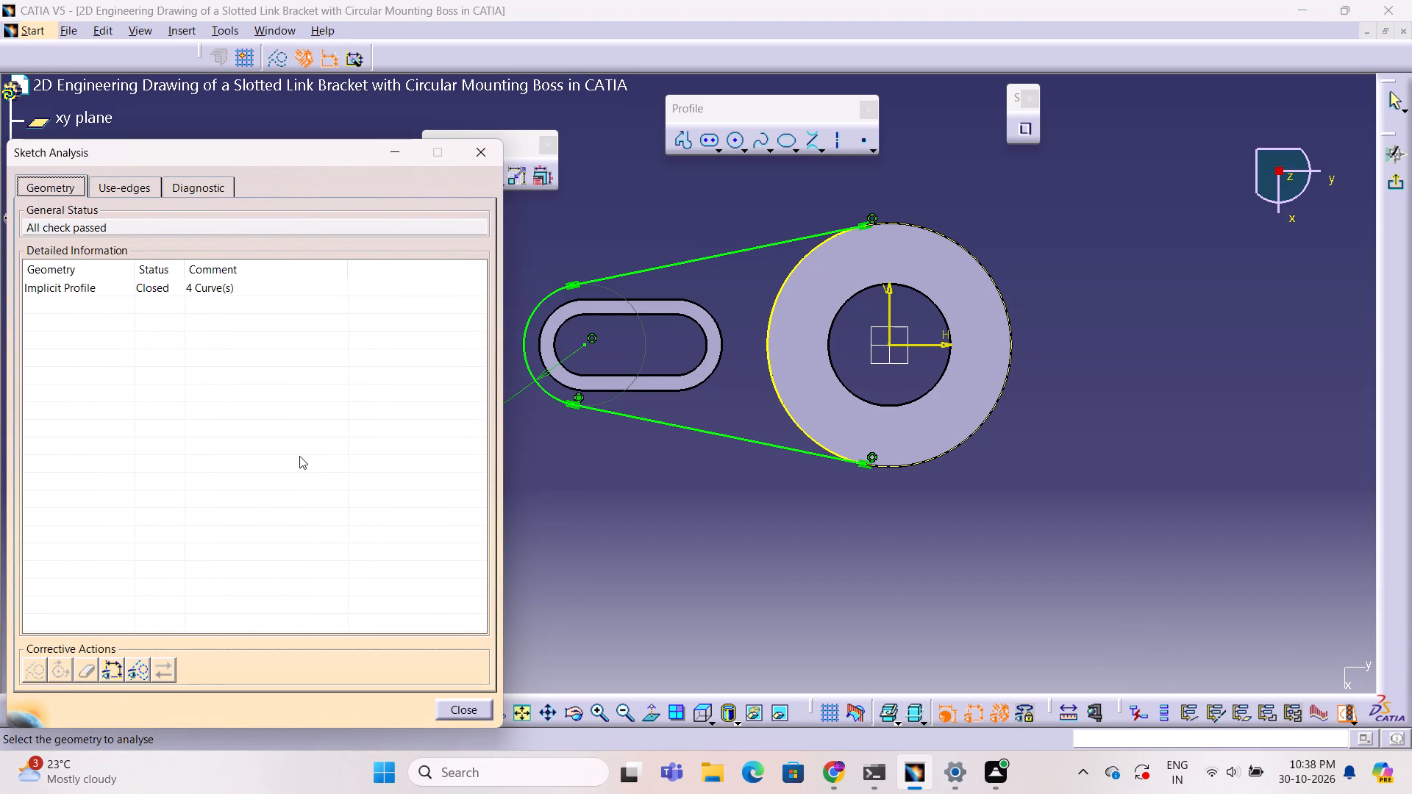
pyautogui.click(279, 299)
pyautogui.click(282, 288)
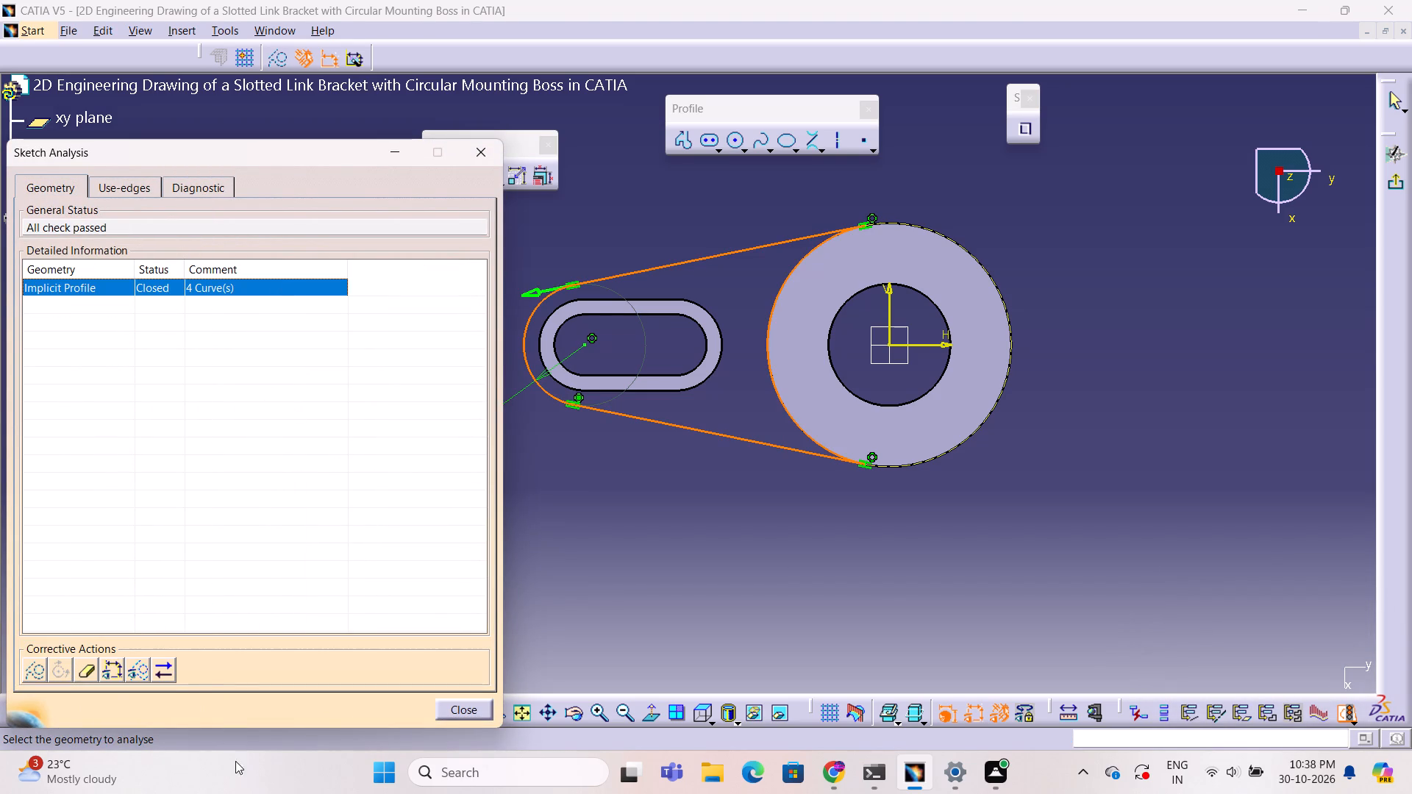
pyautogui.click(87, 673)
pyautogui.click(696, 473)
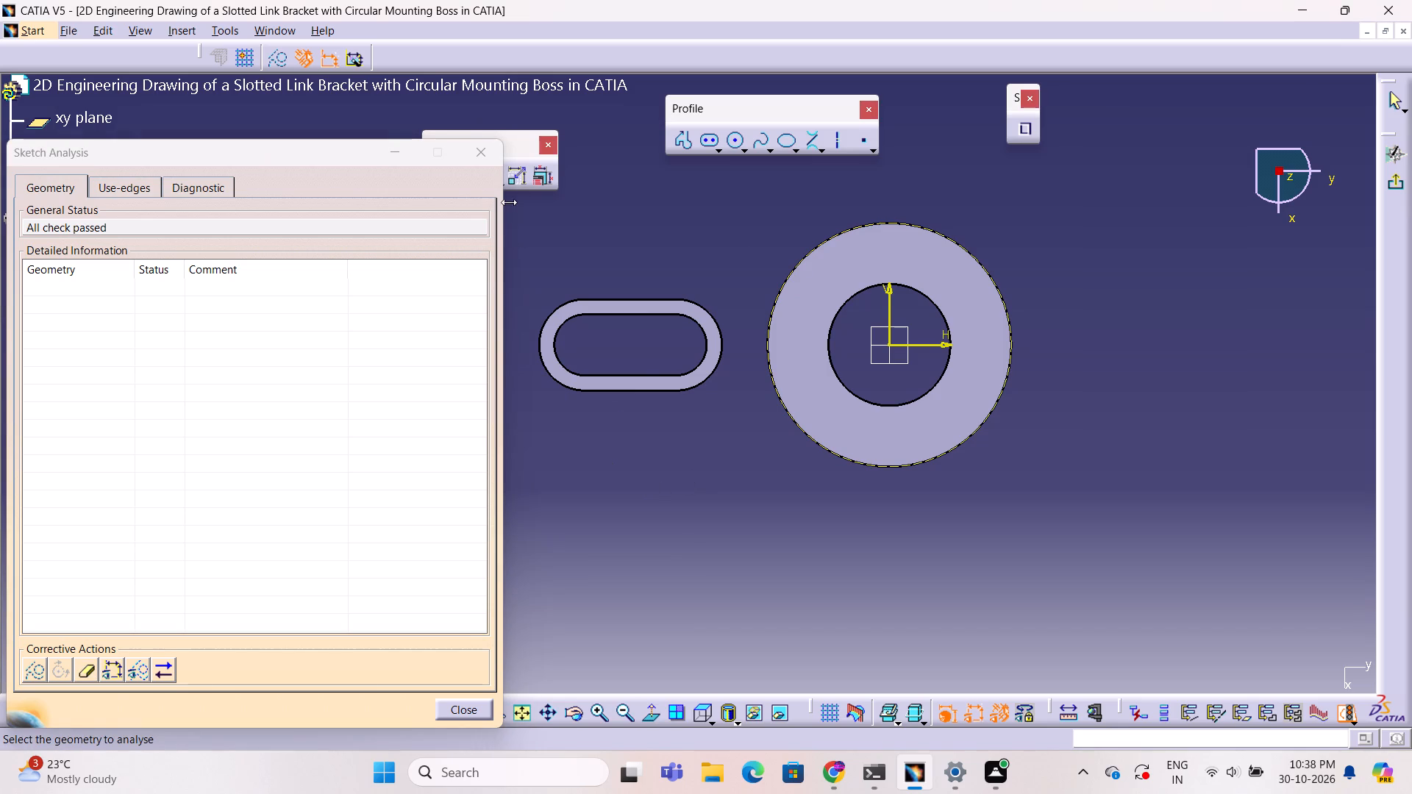
pyautogui.click(492, 156)
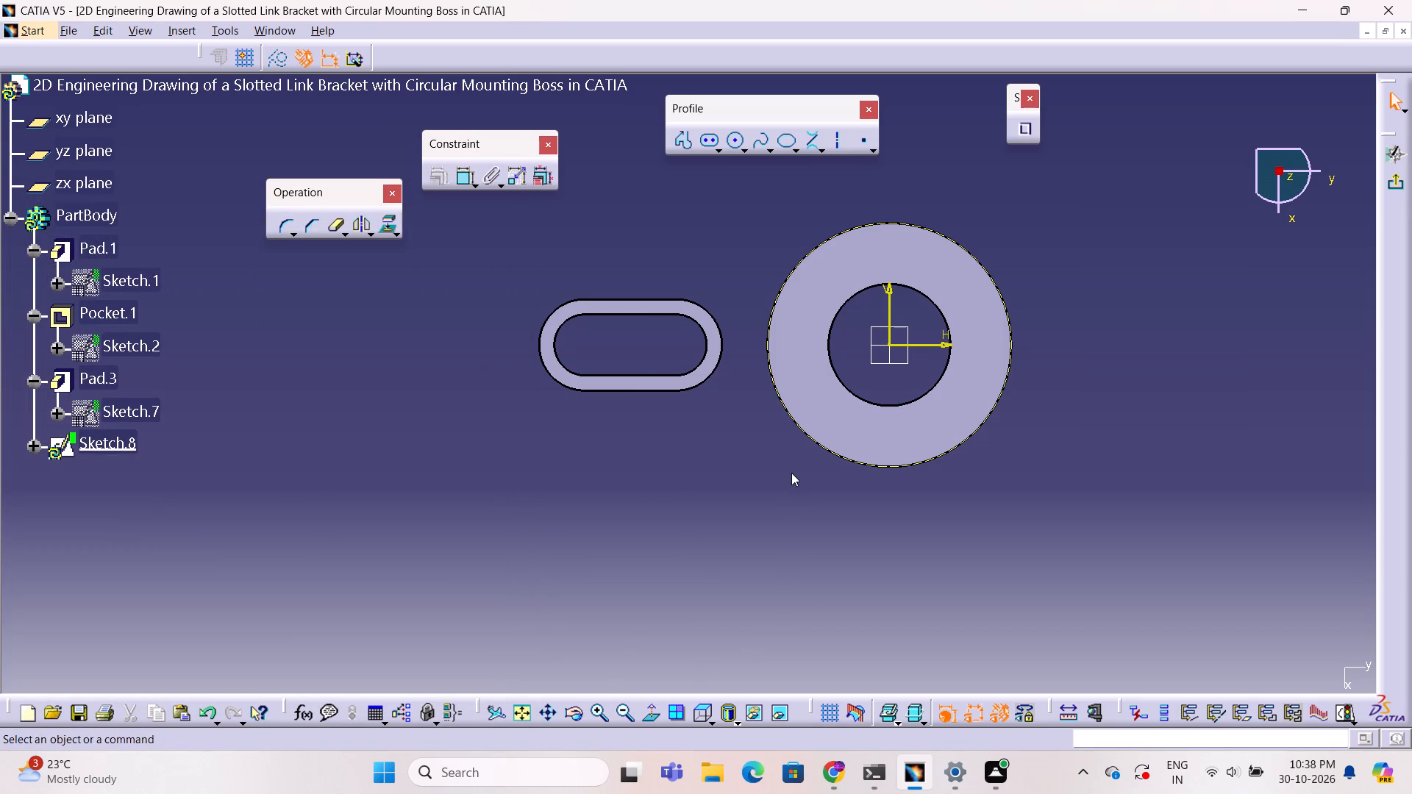
# Convert the projected outer boss edge to standard geometry.
pyautogui.click(816, 445)
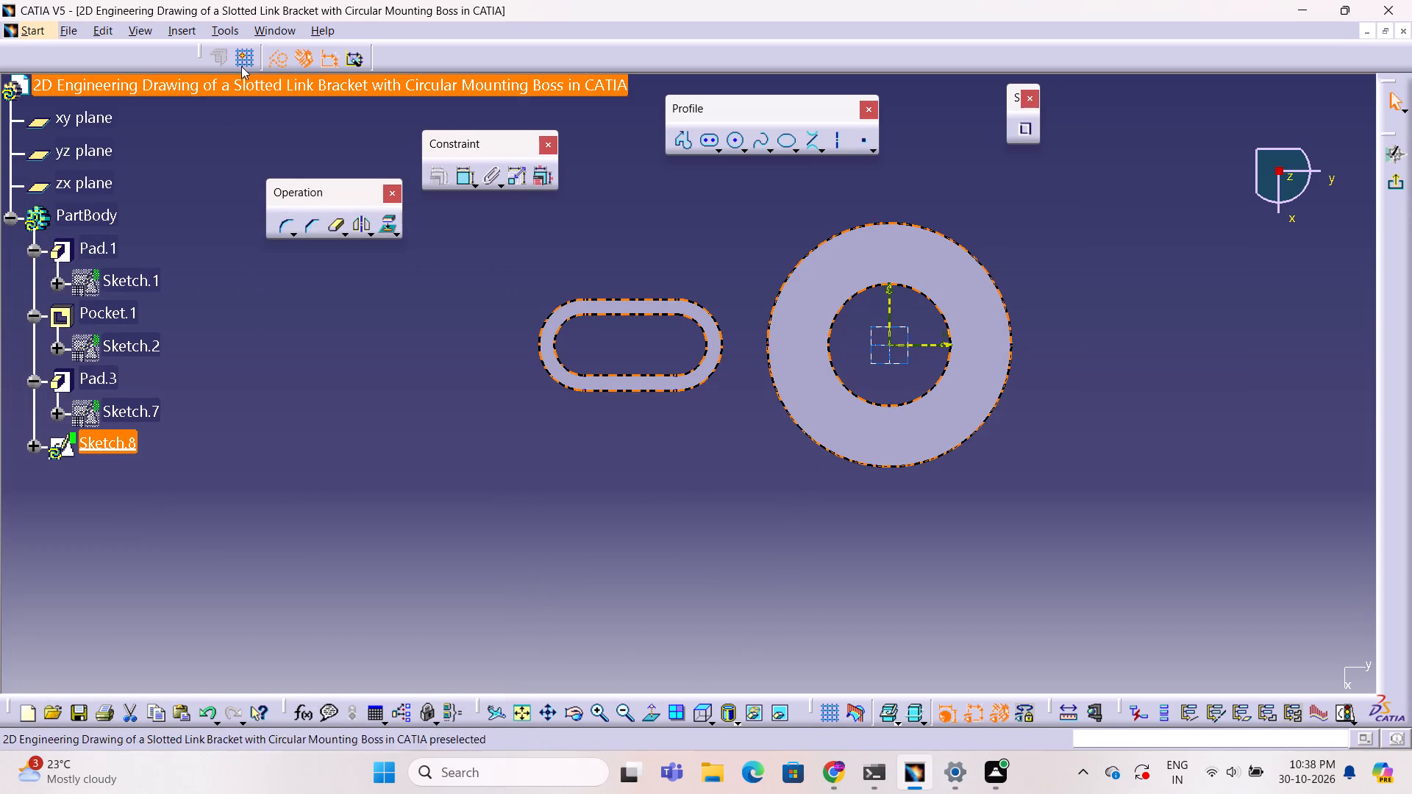
pyautogui.click(285, 69)
pyautogui.click(383, 494)
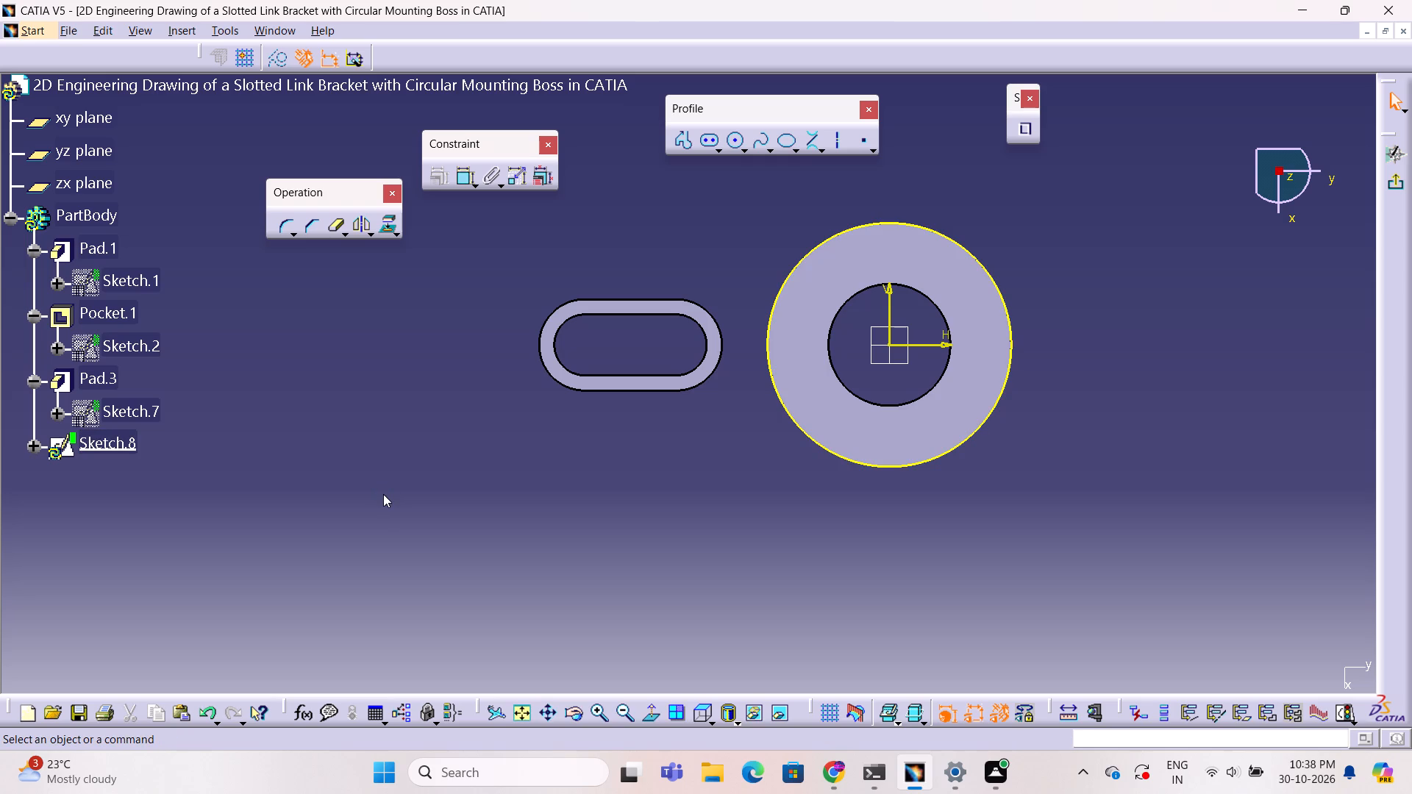
# Draw a circle of about 30 mm radius centred on the slot's end arc farthest from the boss.
pyautogui.click(735, 141)
pyautogui.click(584, 346)
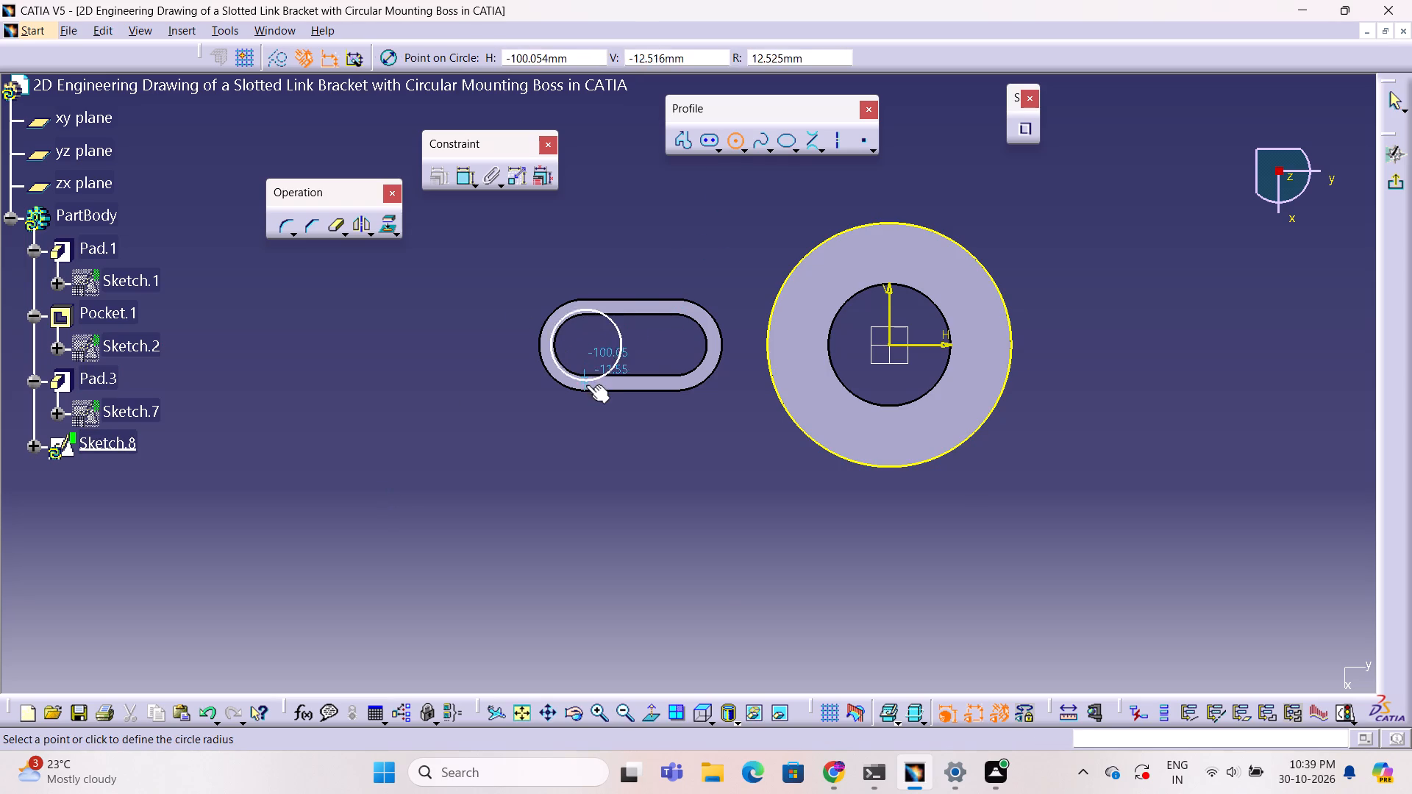
pyautogui.click(585, 437)
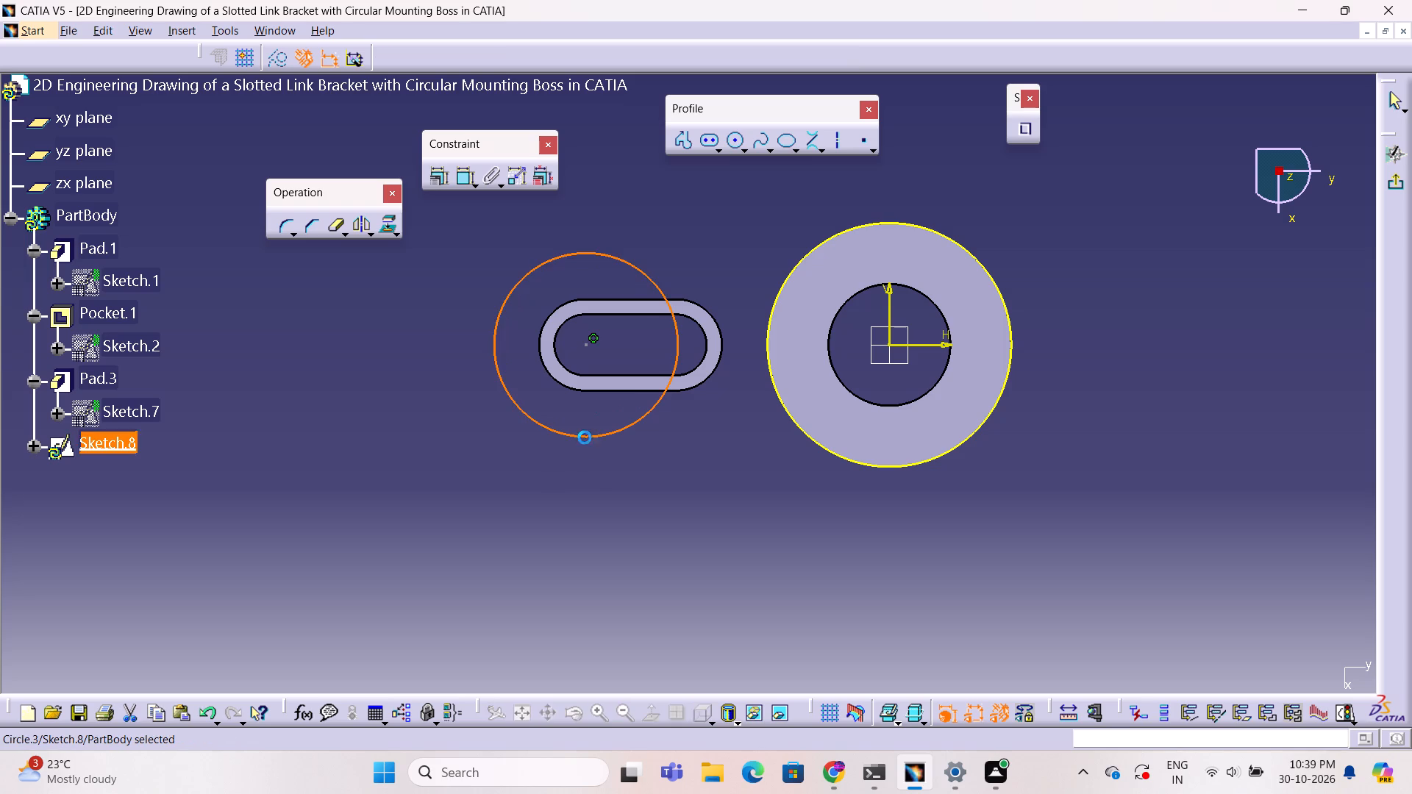
pyautogui.click(648, 484)
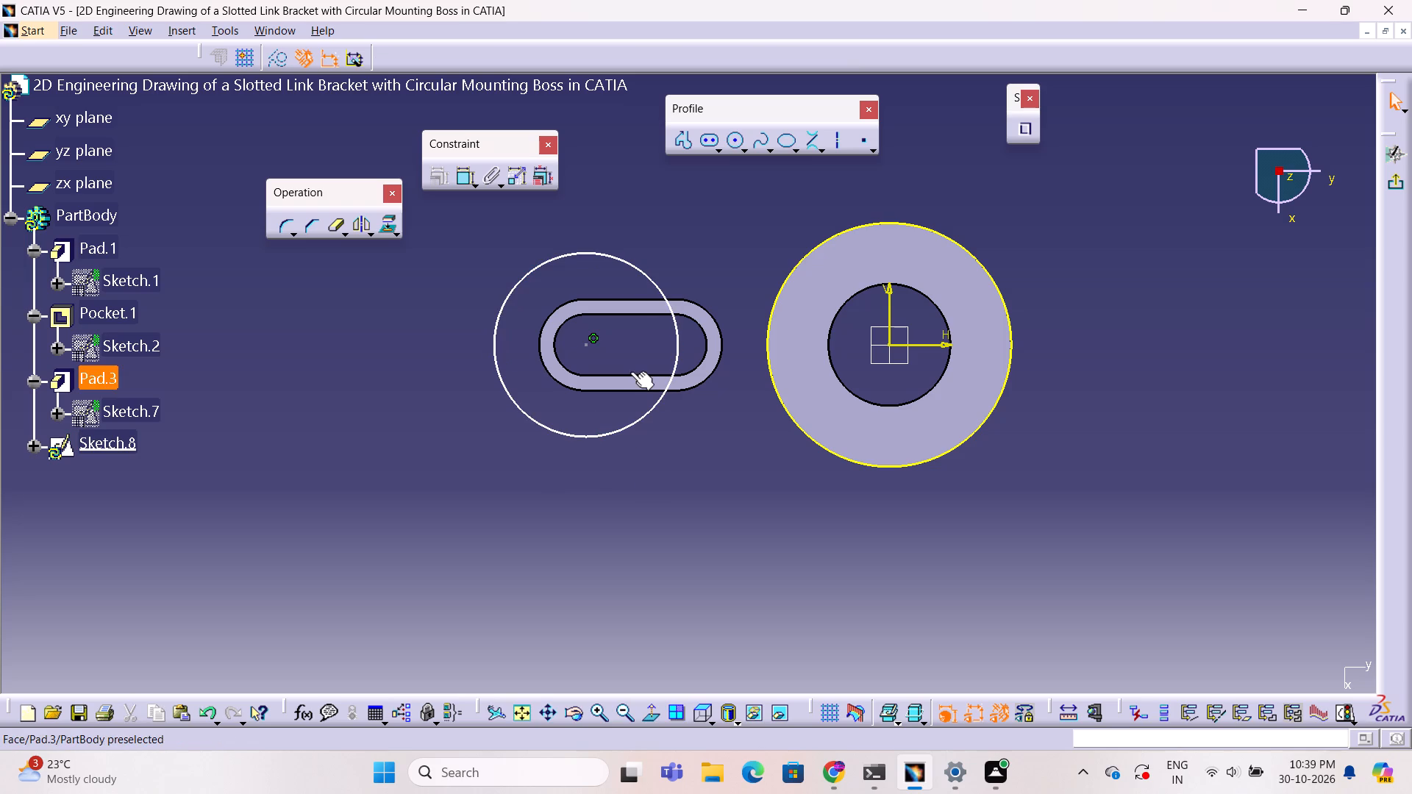
# Add a radius dimension to the new circle around the slot end and set it to 20 mm.
pyautogui.click(465, 169)
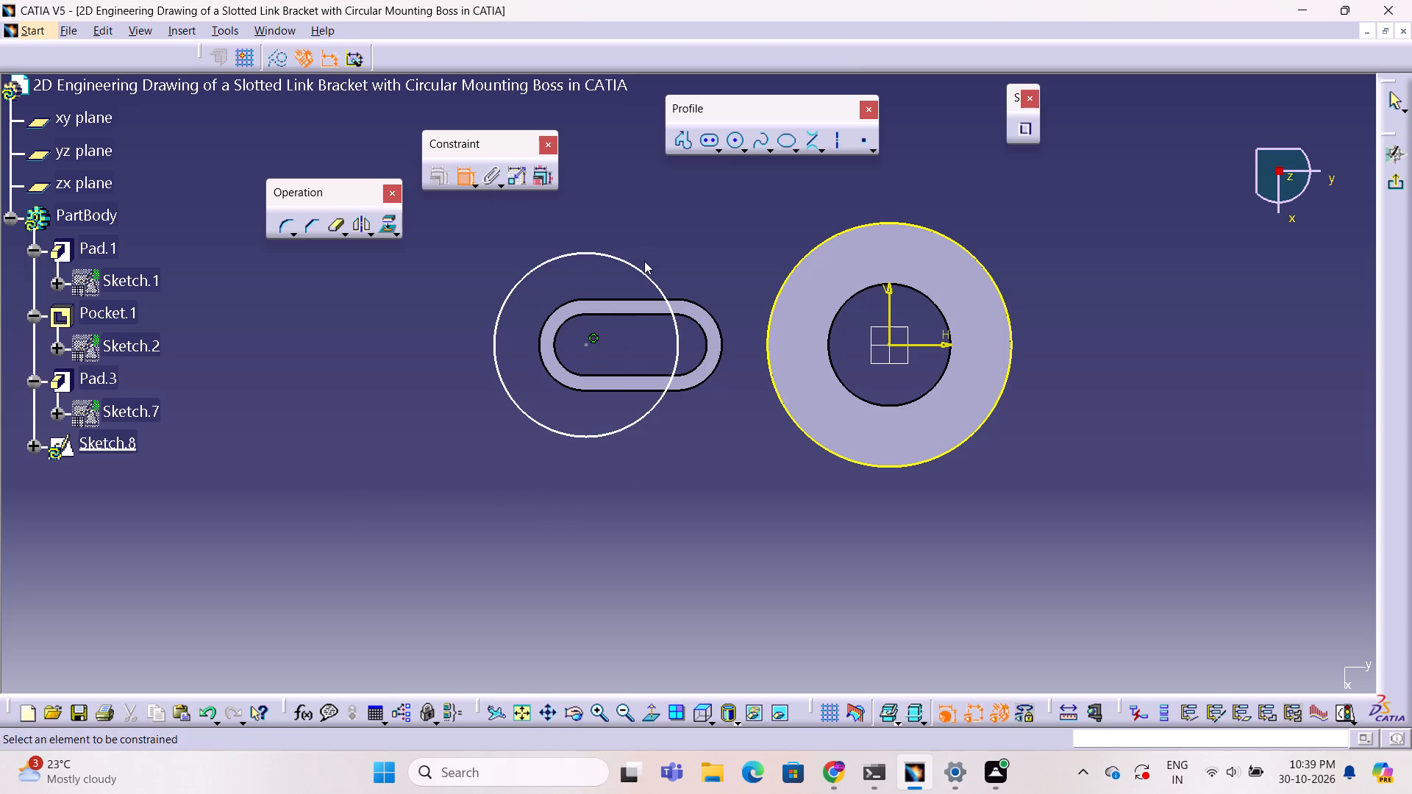
pyautogui.click(645, 276)
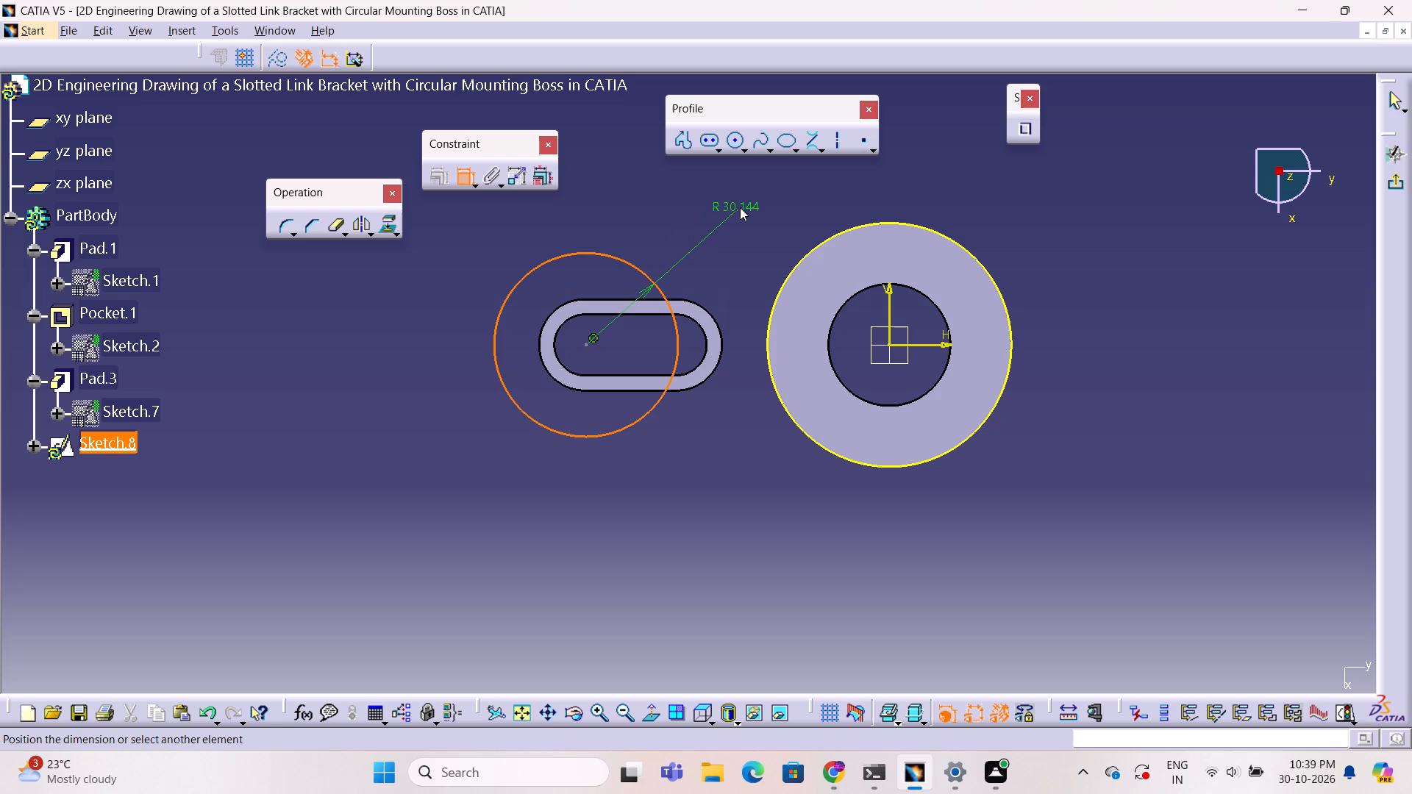
pyautogui.click(740, 207)
pyautogui.doubleClick(744, 204)
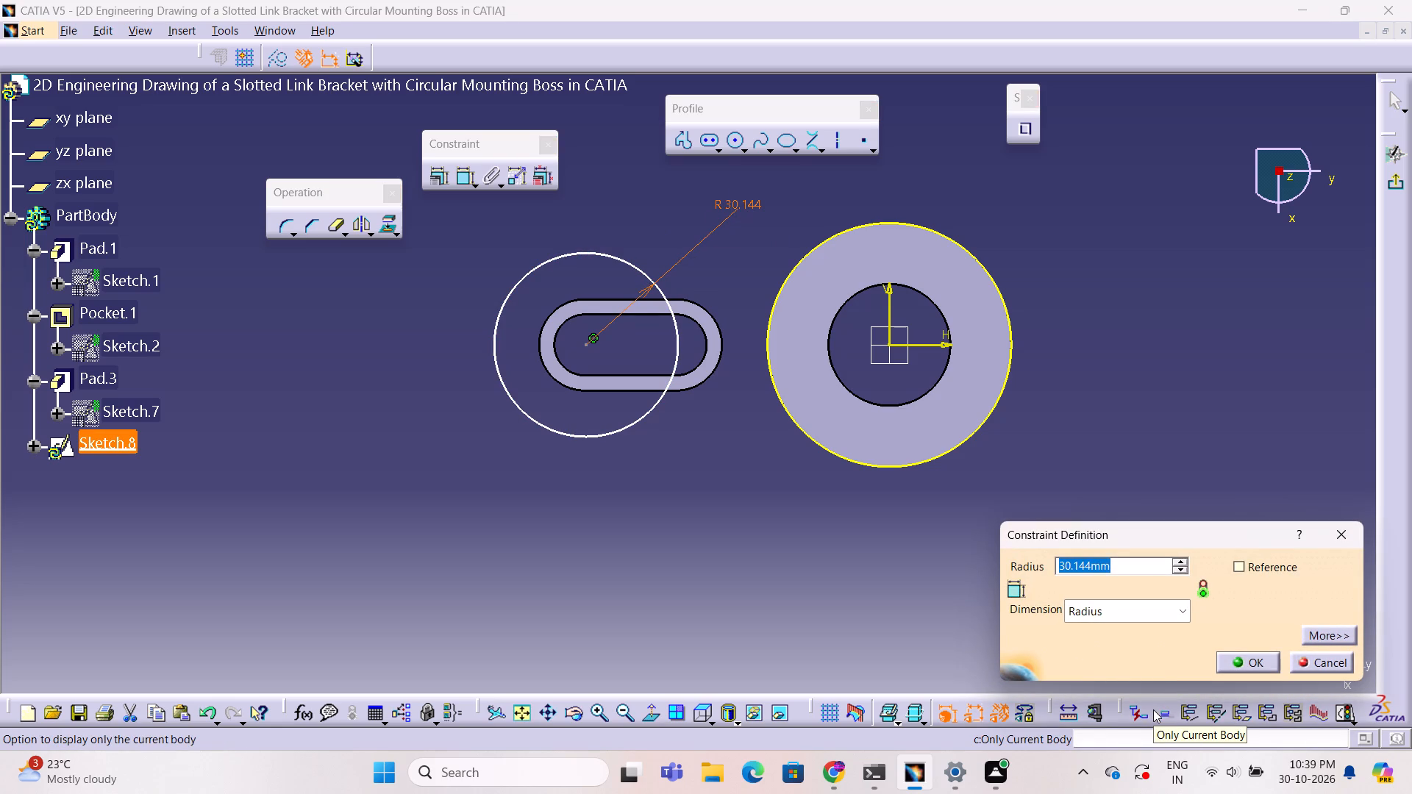
pyautogui.write('20')
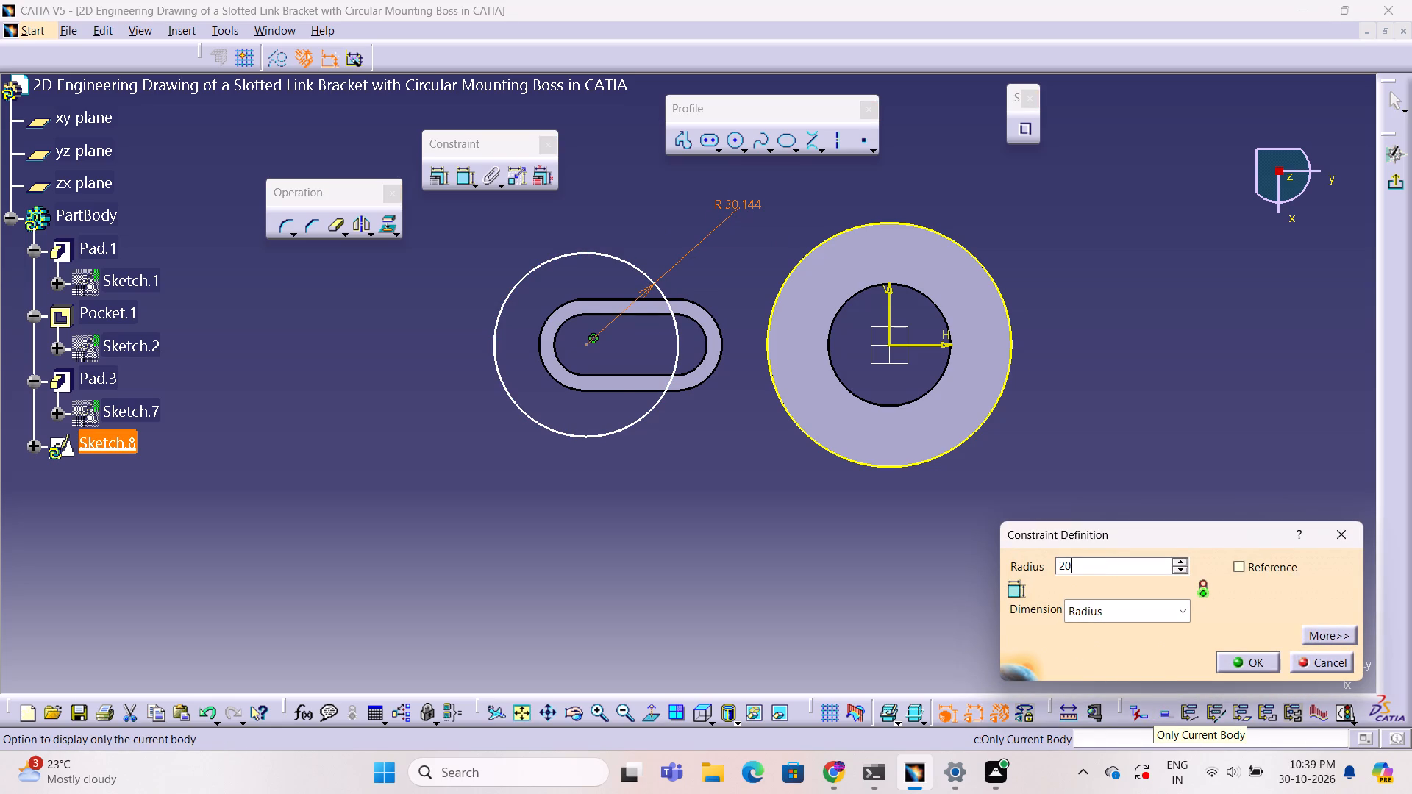
pyautogui.press('Return')
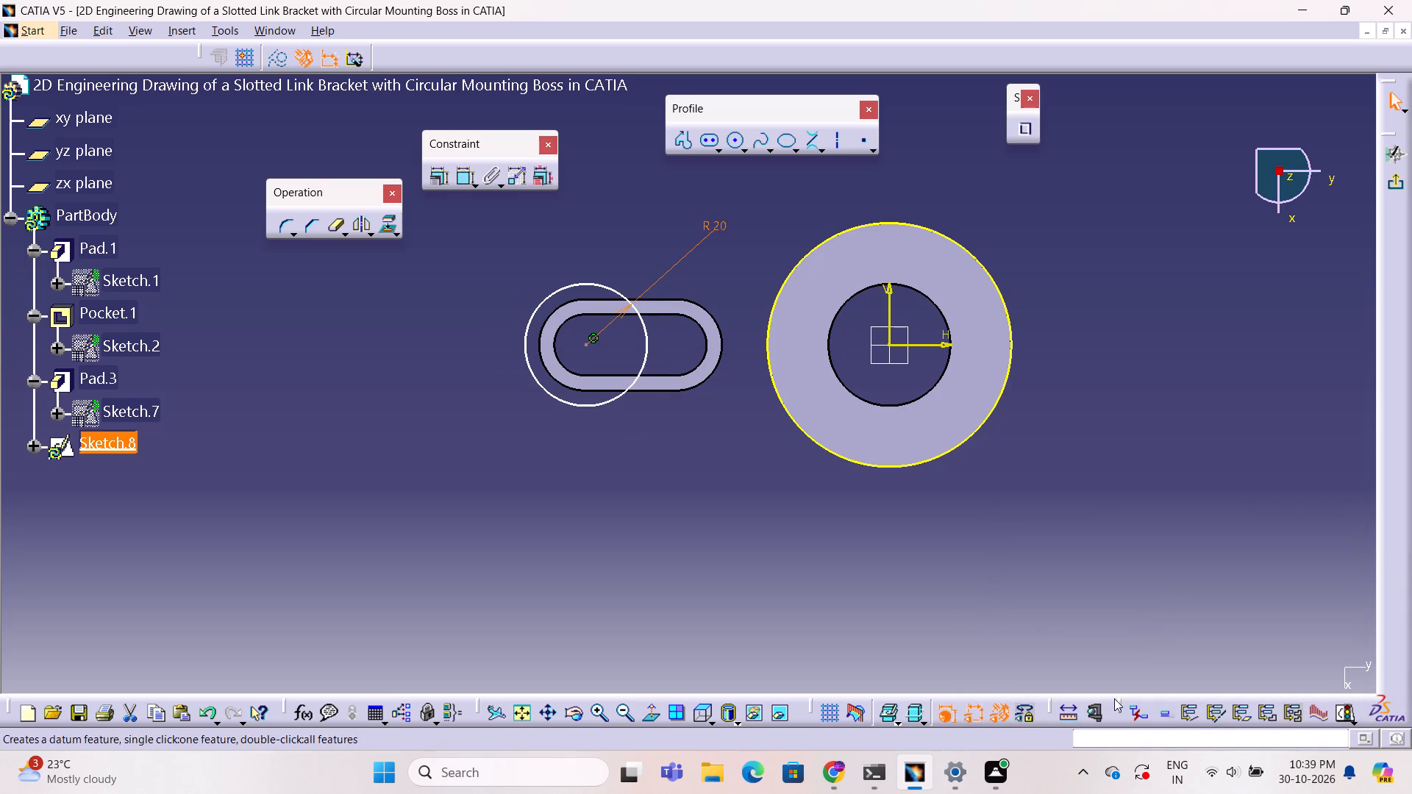
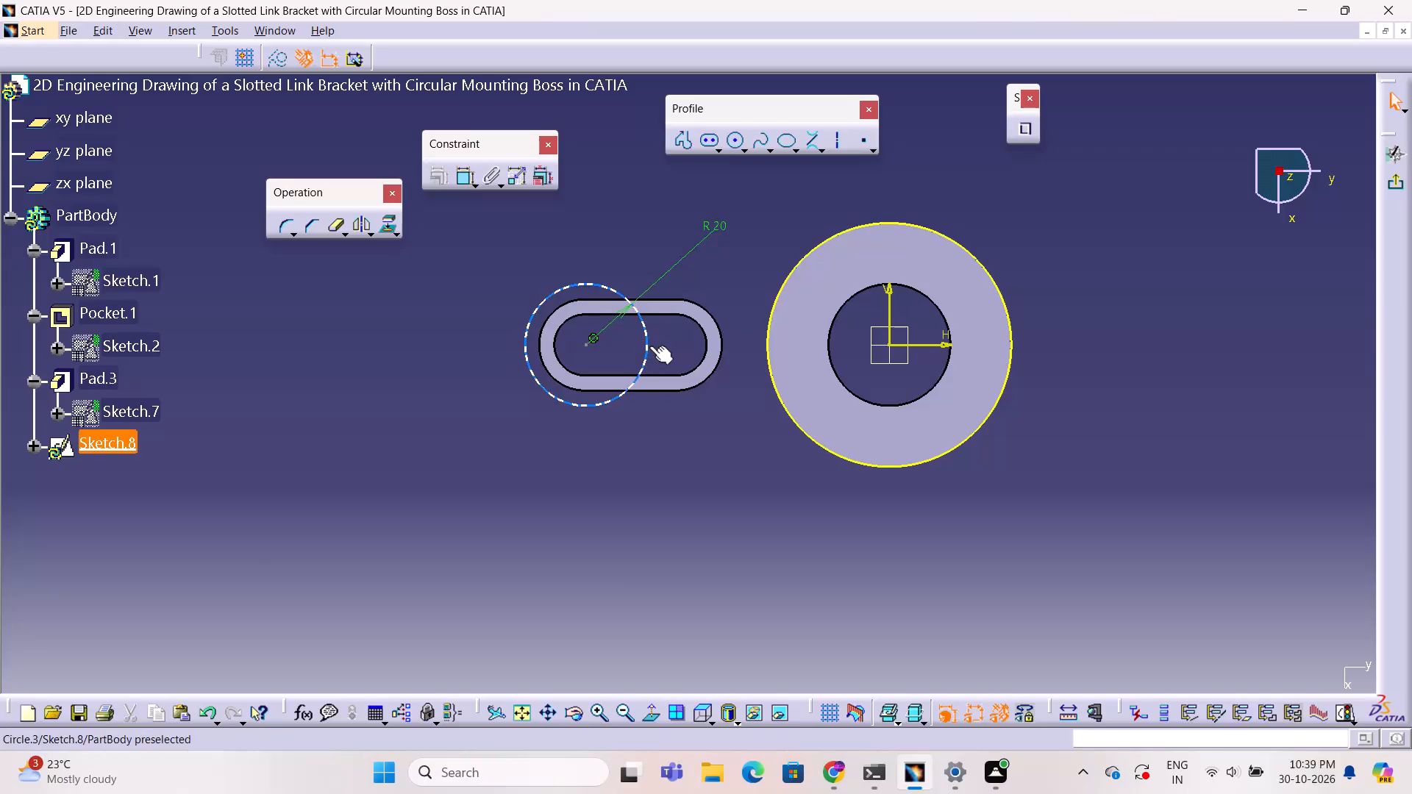
# Constrain the 20 mm radius circle concentric with the slot's outer end arc farthest from the boss.
pyautogui.click(649, 346)
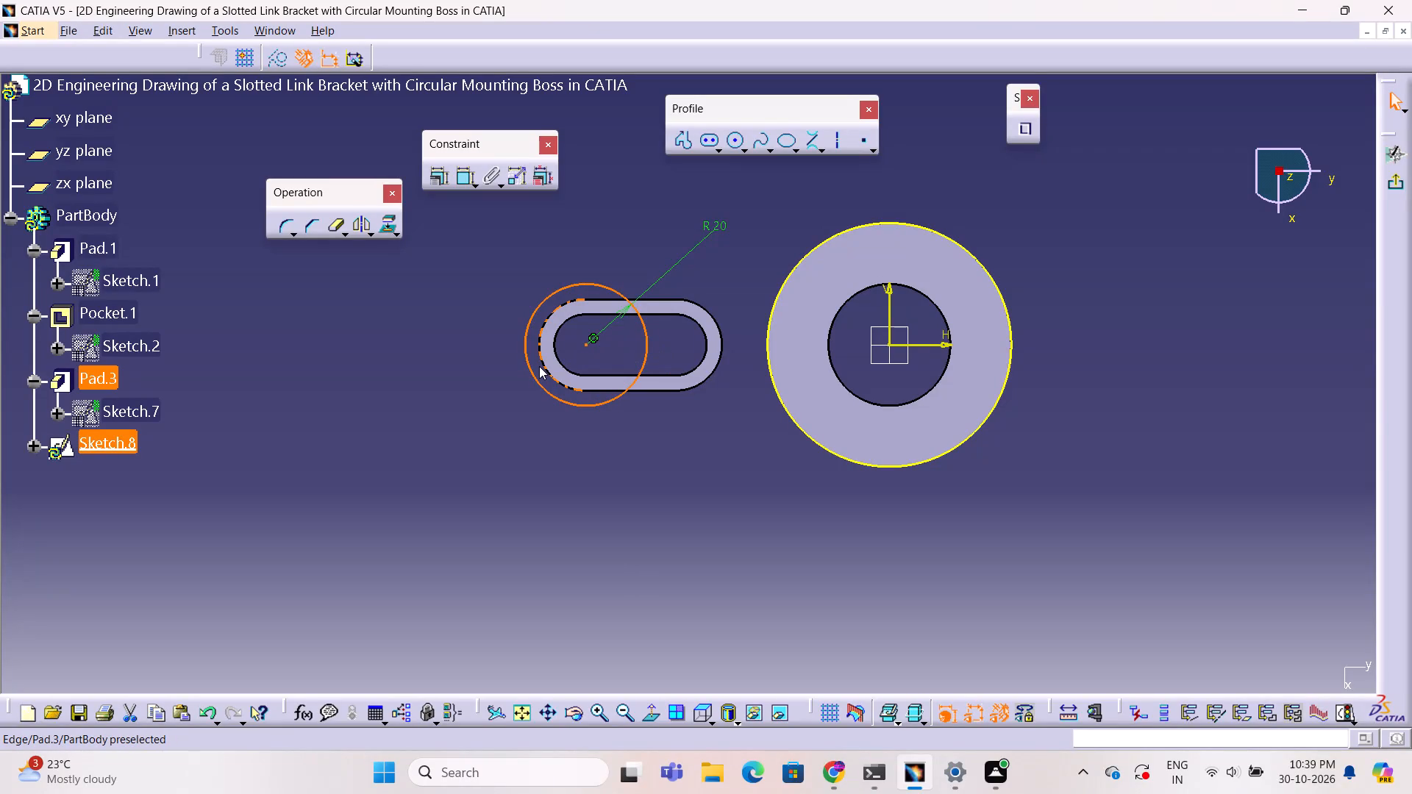
pyautogui.keyDown('ctrl'); pyautogui.click(541, 361); pyautogui.keyUp('ctrl')
pyautogui.click(441, 179)
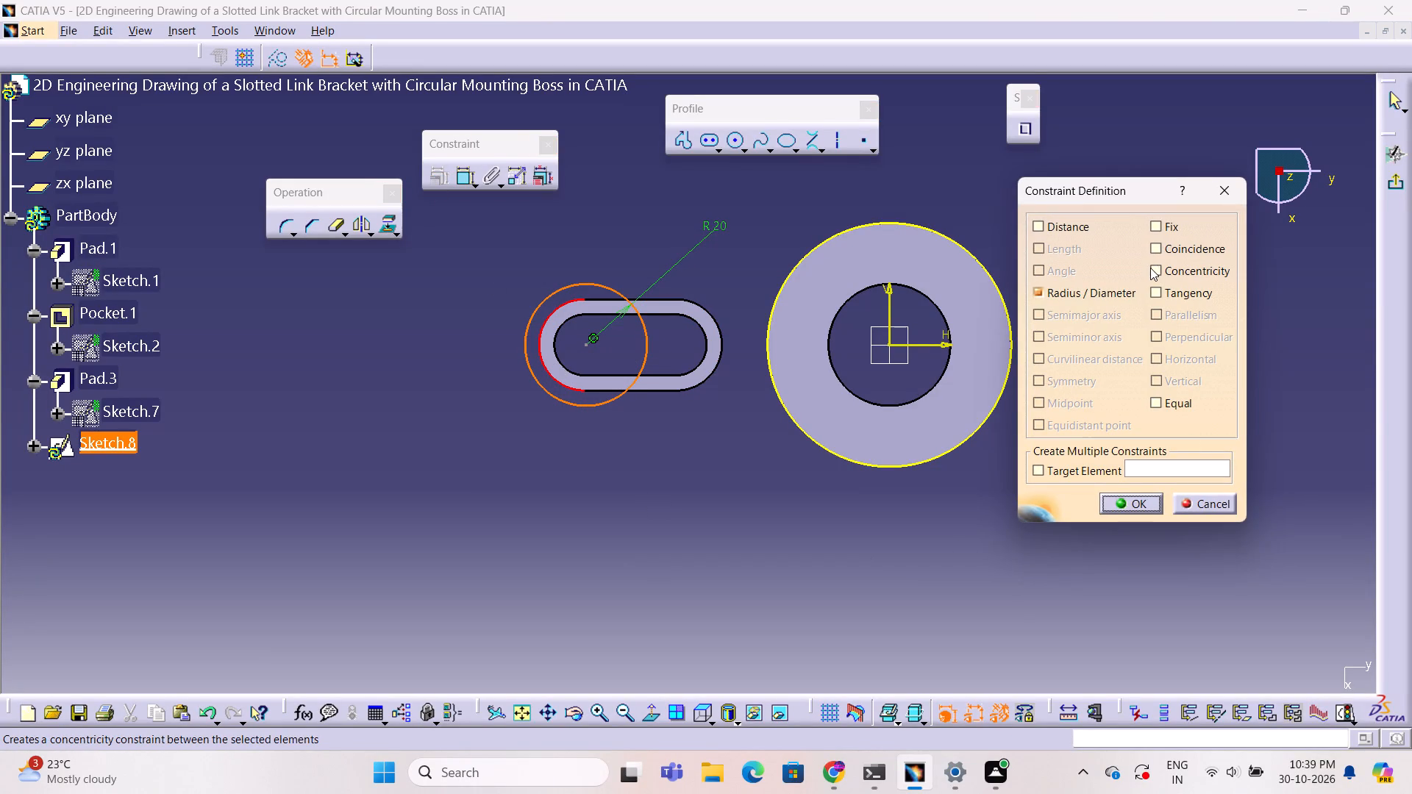
pyautogui.click(1150, 268)
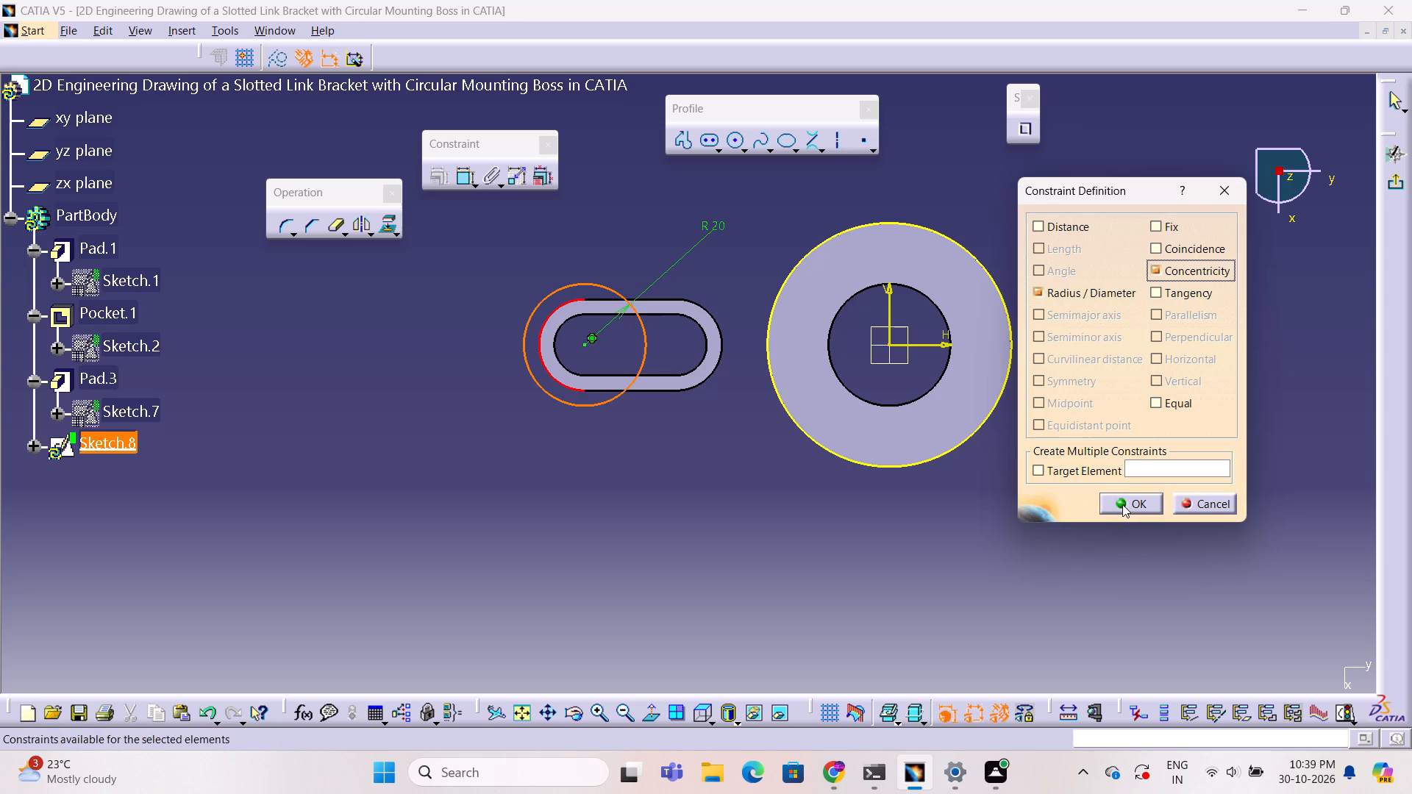
pyautogui.click(1122, 501)
pyautogui.click(1122, 501)
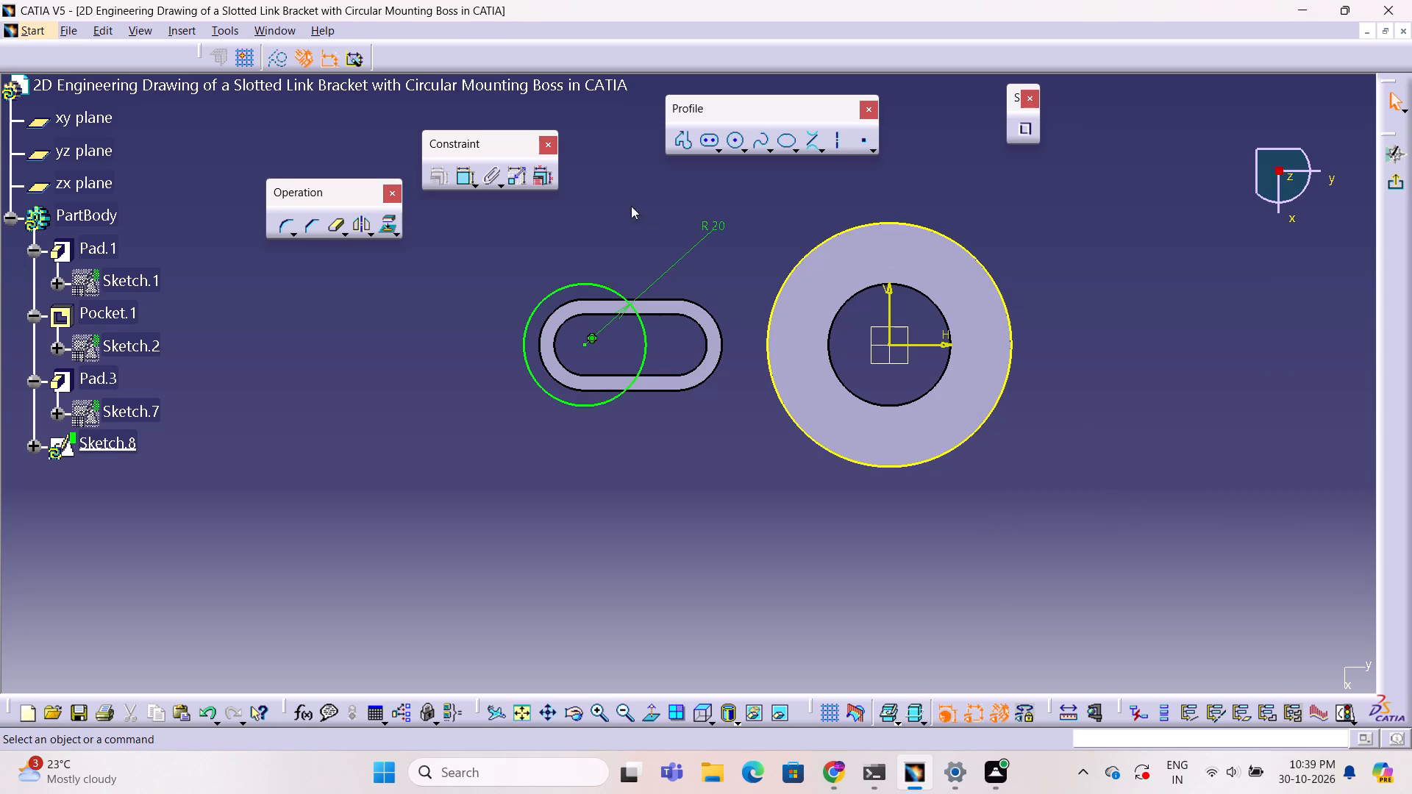
# Draw two bi-tangent lines, one on each side, joining the 20 mm radius circle to the projected outer boss circle.
pyautogui.click(810, 149)
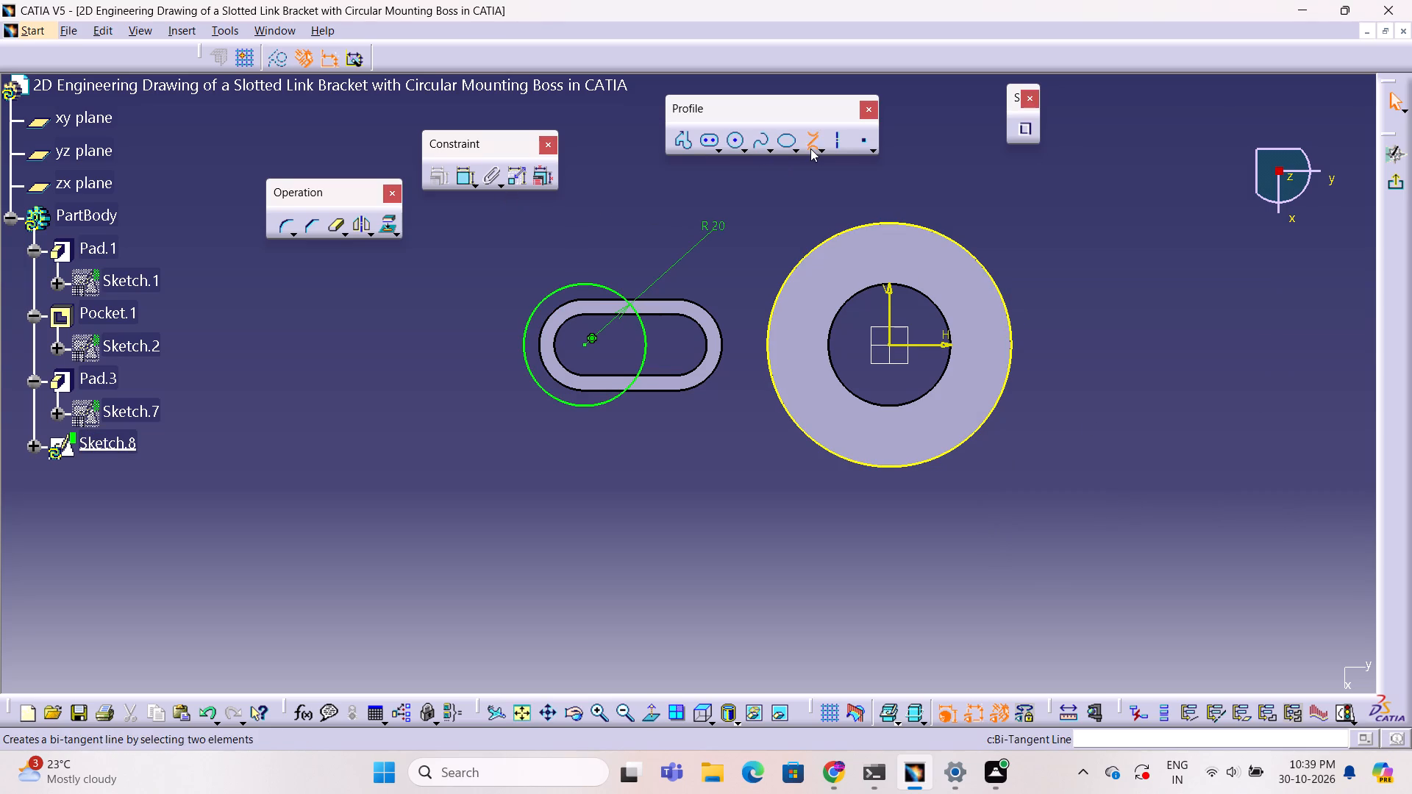
pyautogui.click(605, 287)
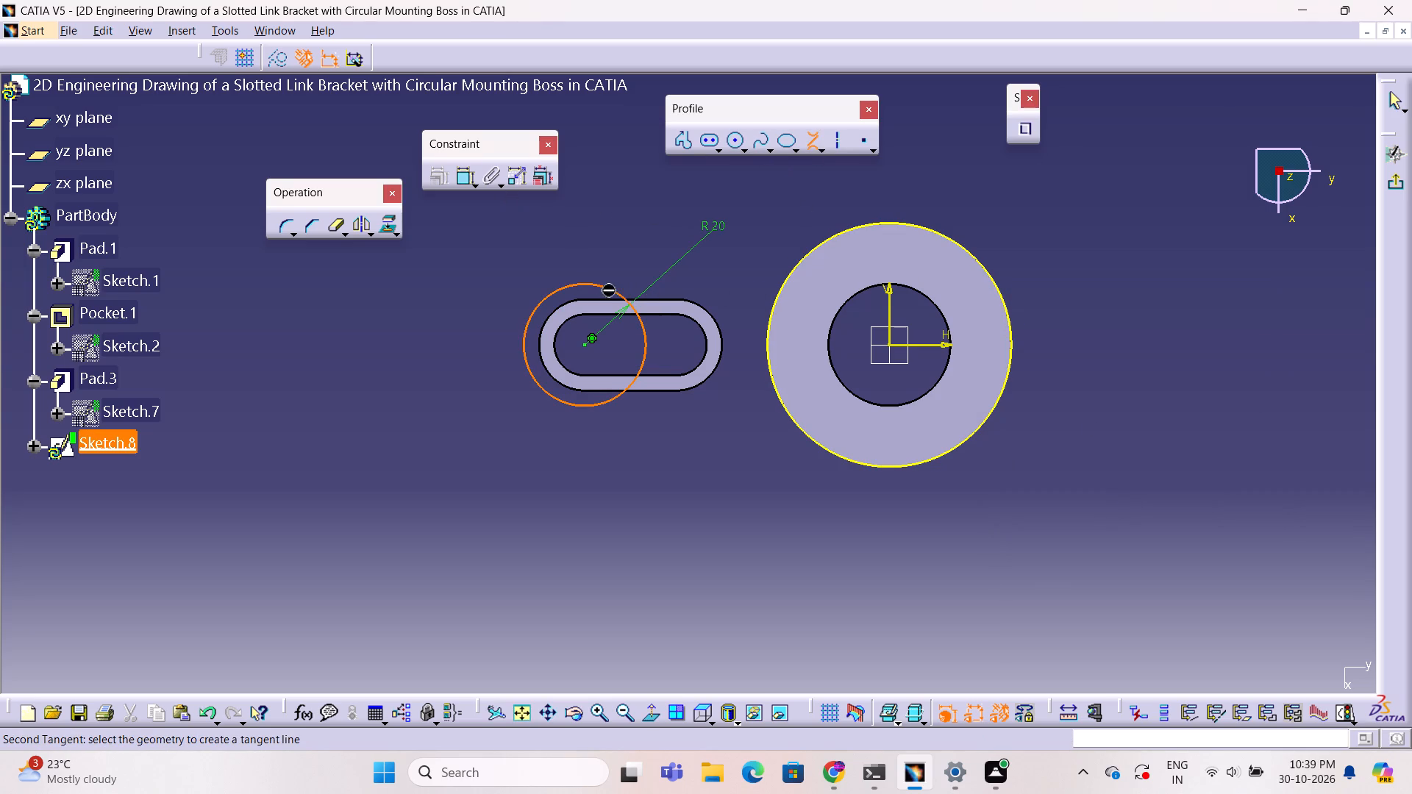
pyautogui.click(888, 222)
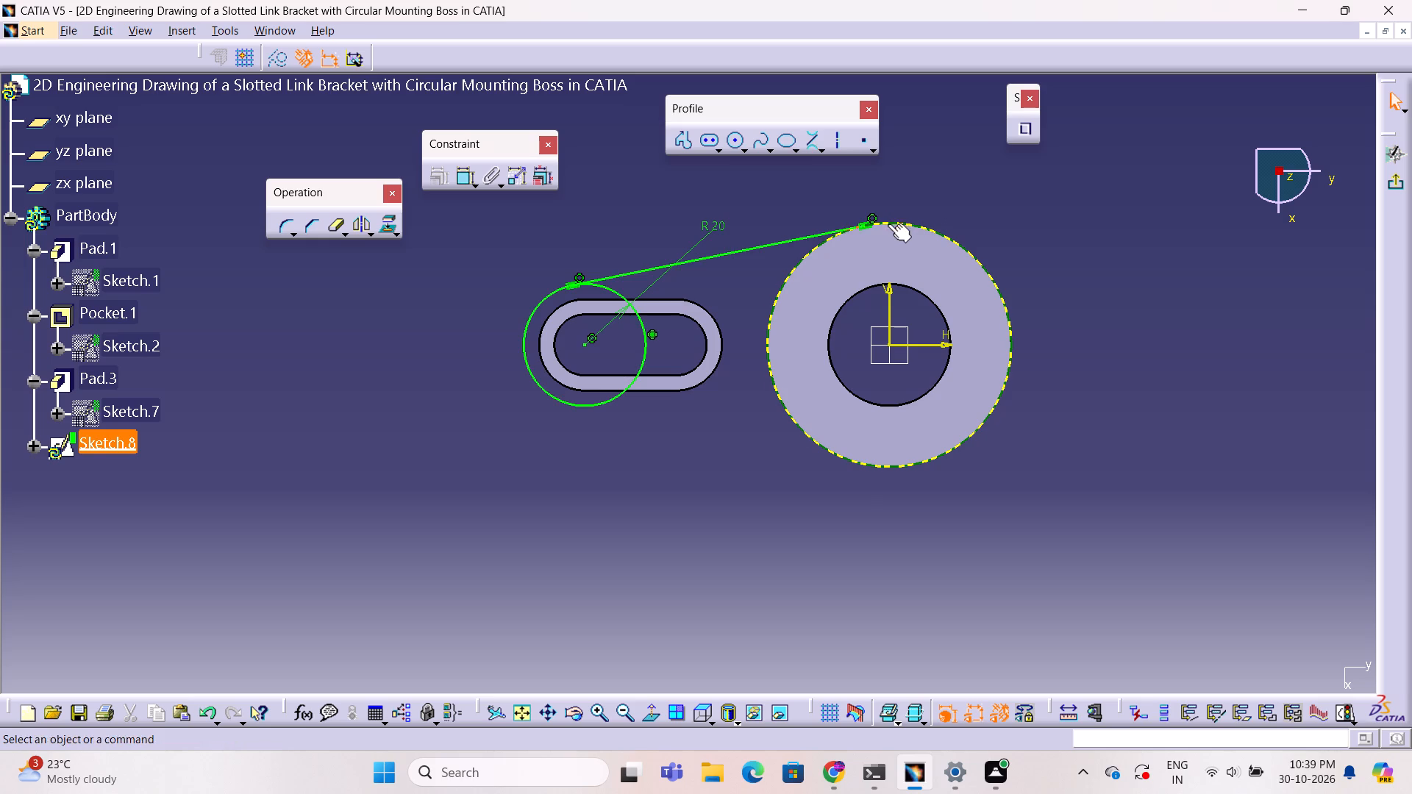
pyautogui.click(711, 404)
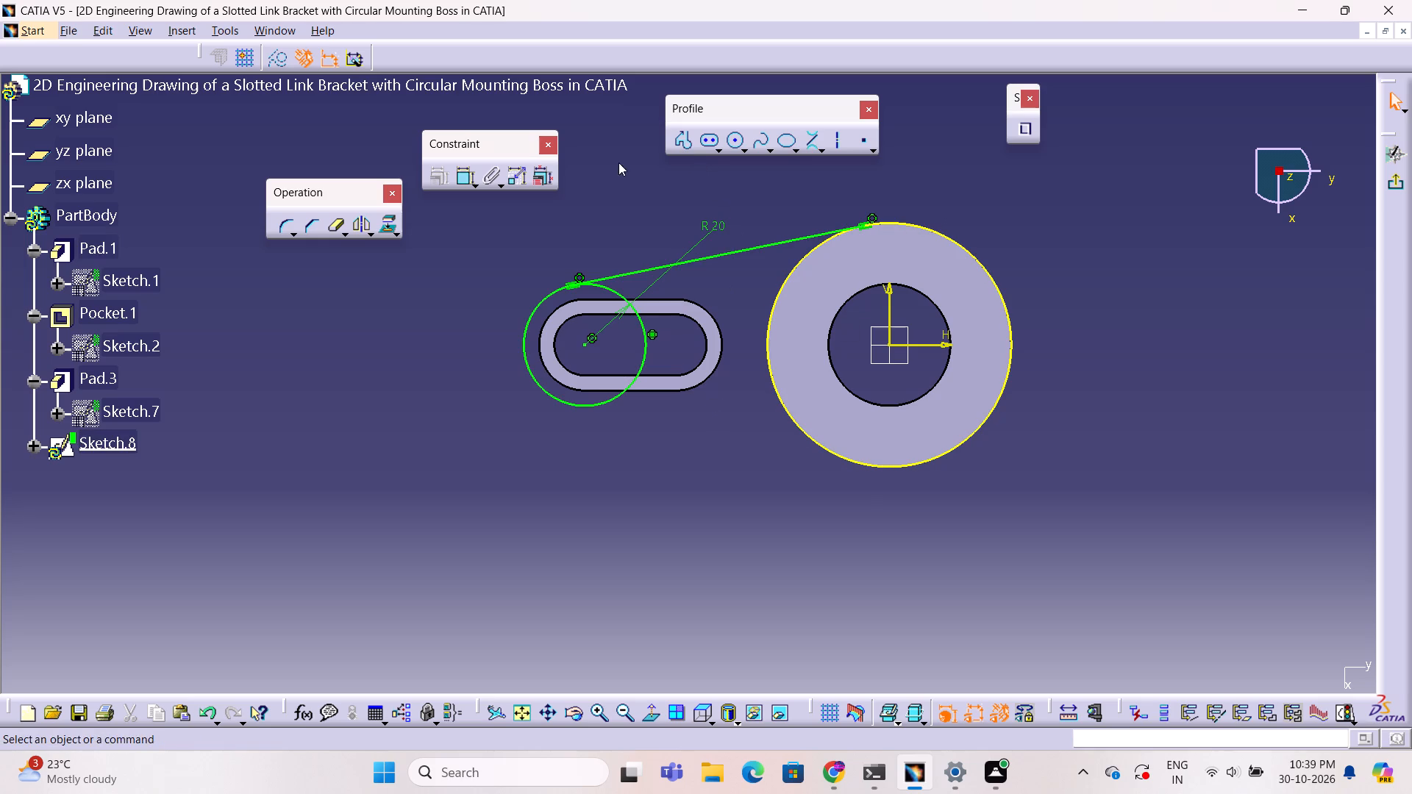
pyautogui.click(808, 146)
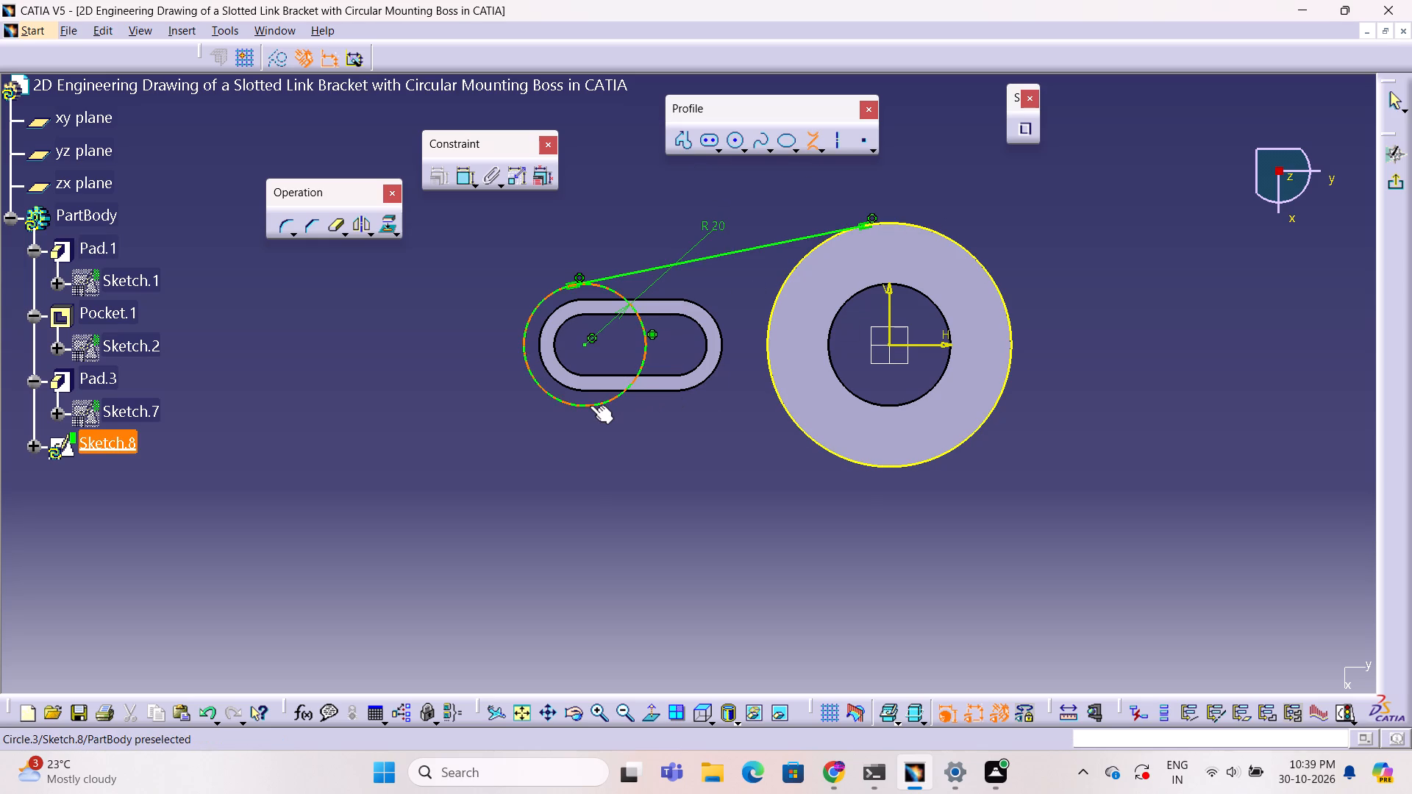
pyautogui.click(588, 406)
pyautogui.click(832, 454)
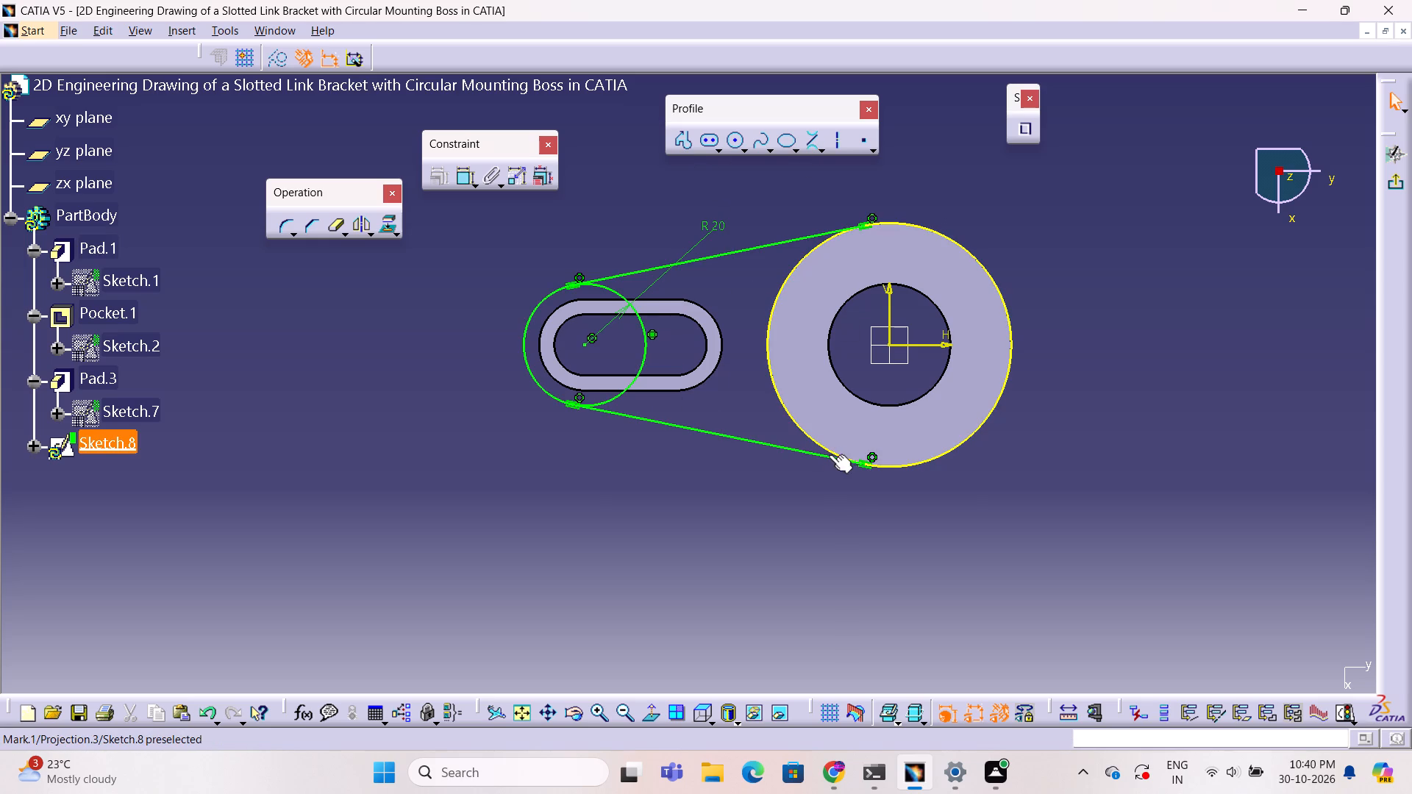
pyautogui.click(774, 507)
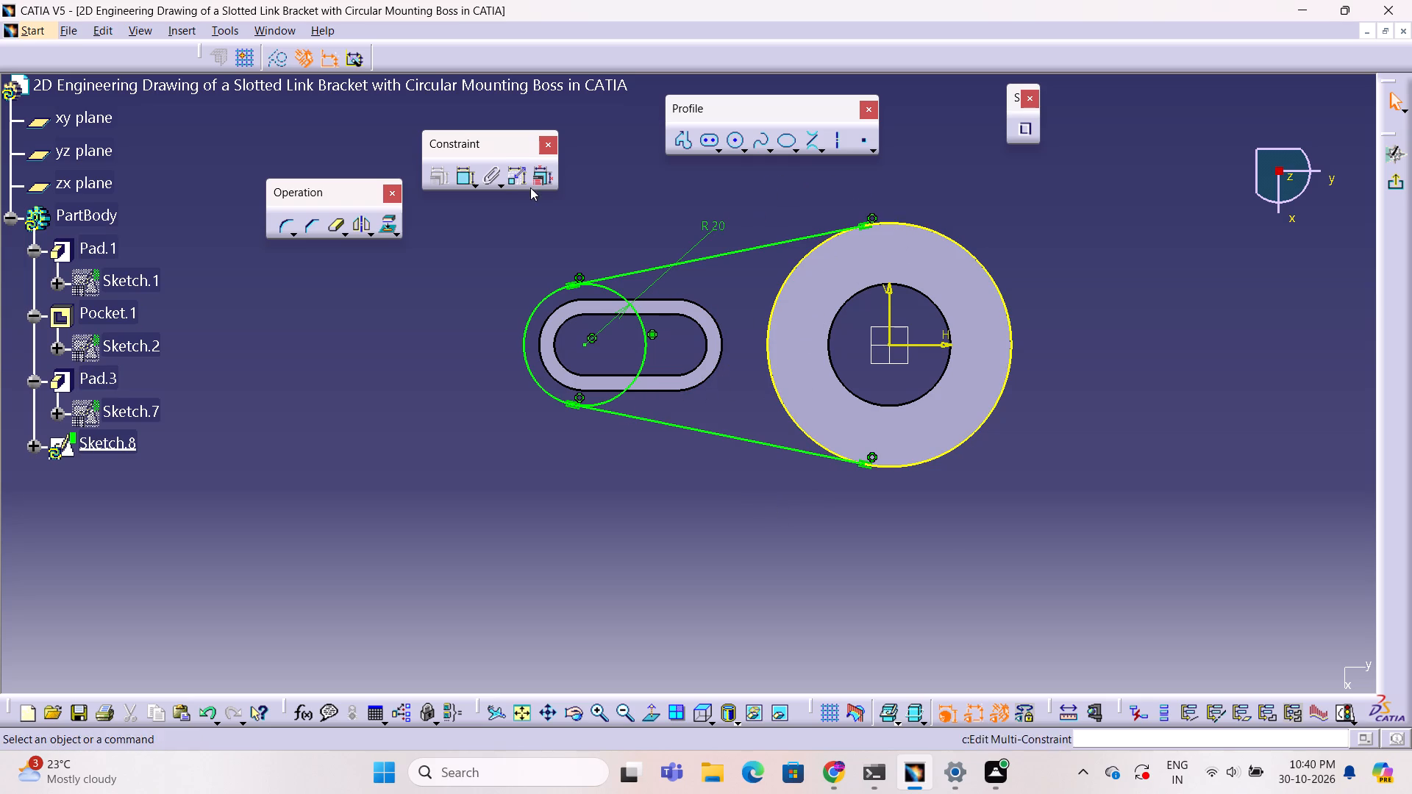
# Quick-trim the boss circle's far arc and the slot-end circle's inner arc, leaving the profile between the tangent lines.
pyautogui.click(332, 224)
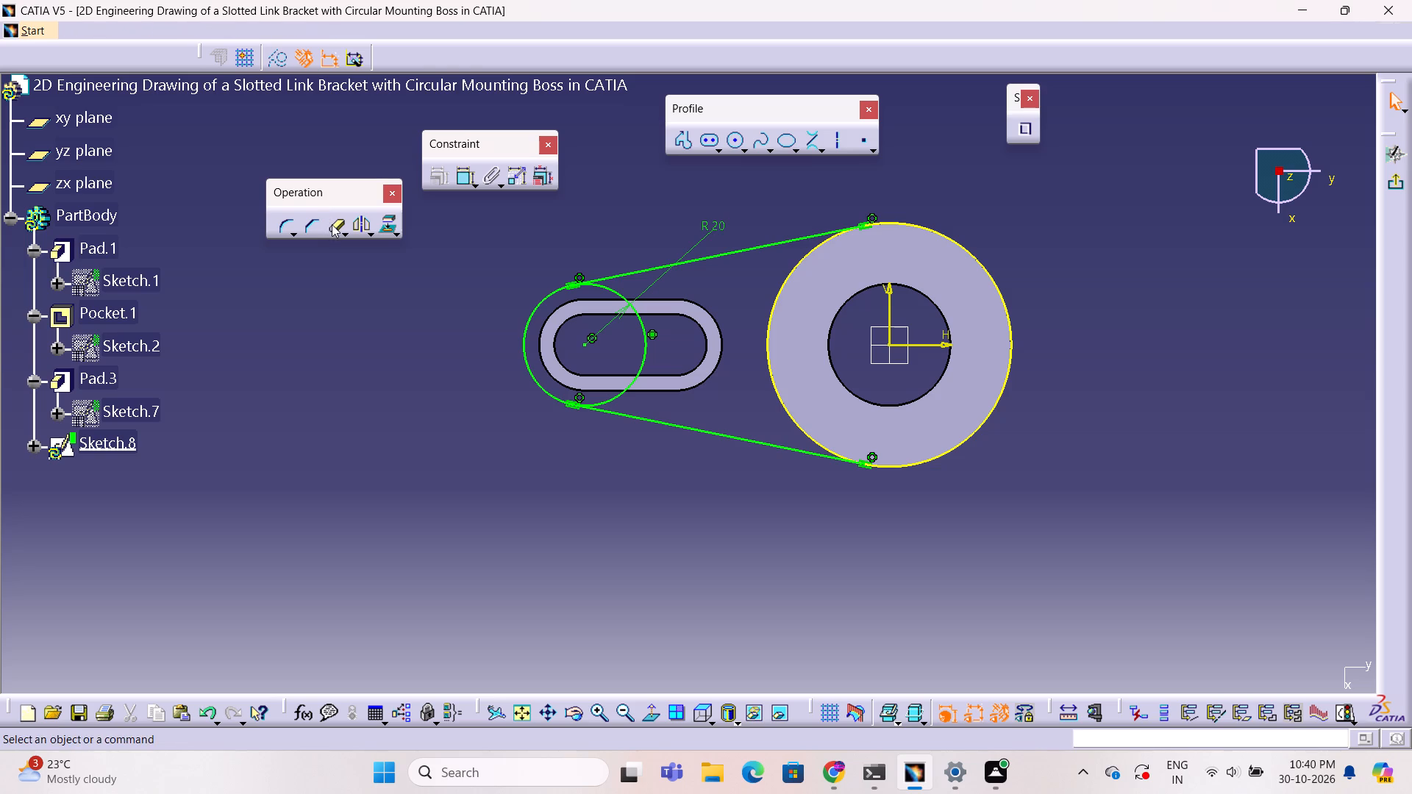
pyautogui.click(1011, 368)
pyautogui.click(1126, 343)
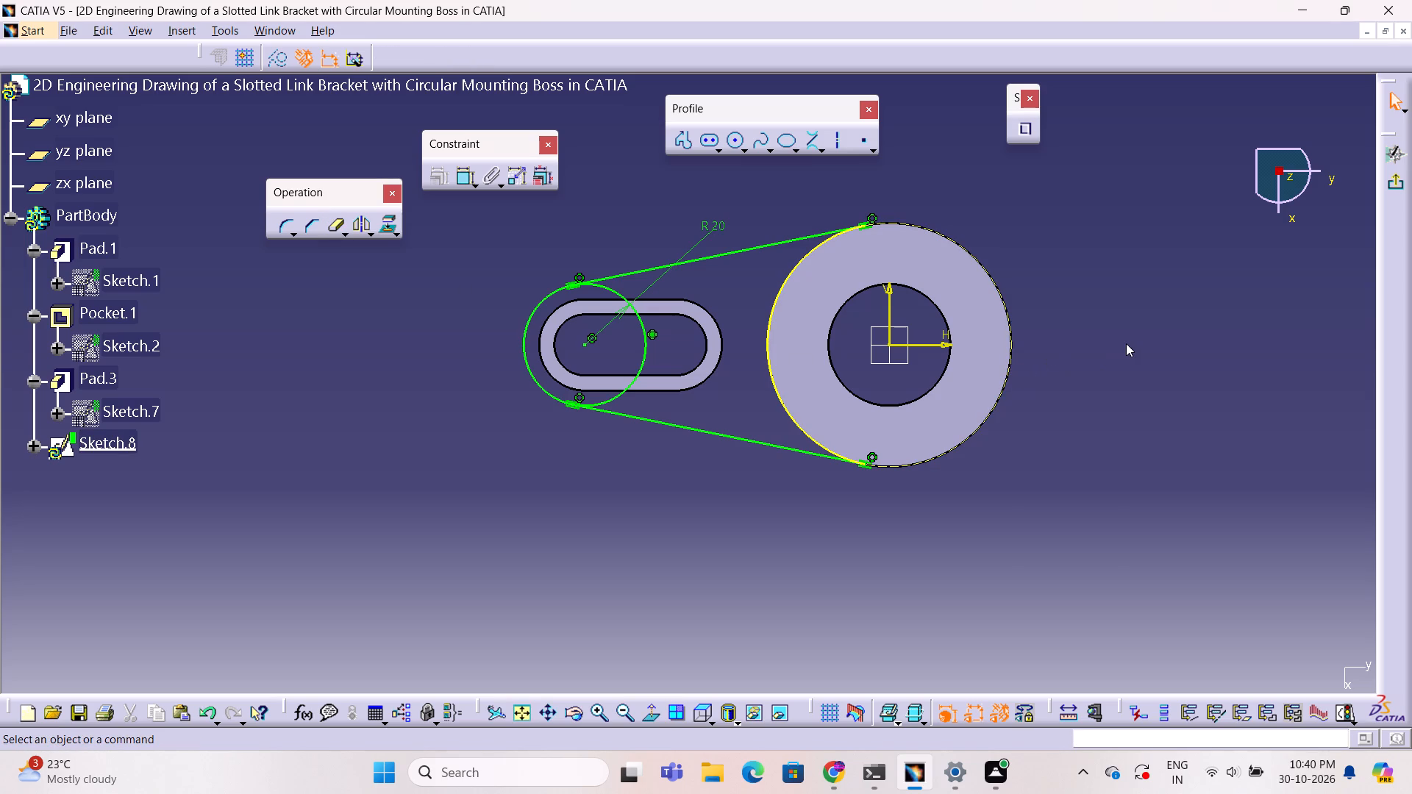
pyautogui.click(336, 228)
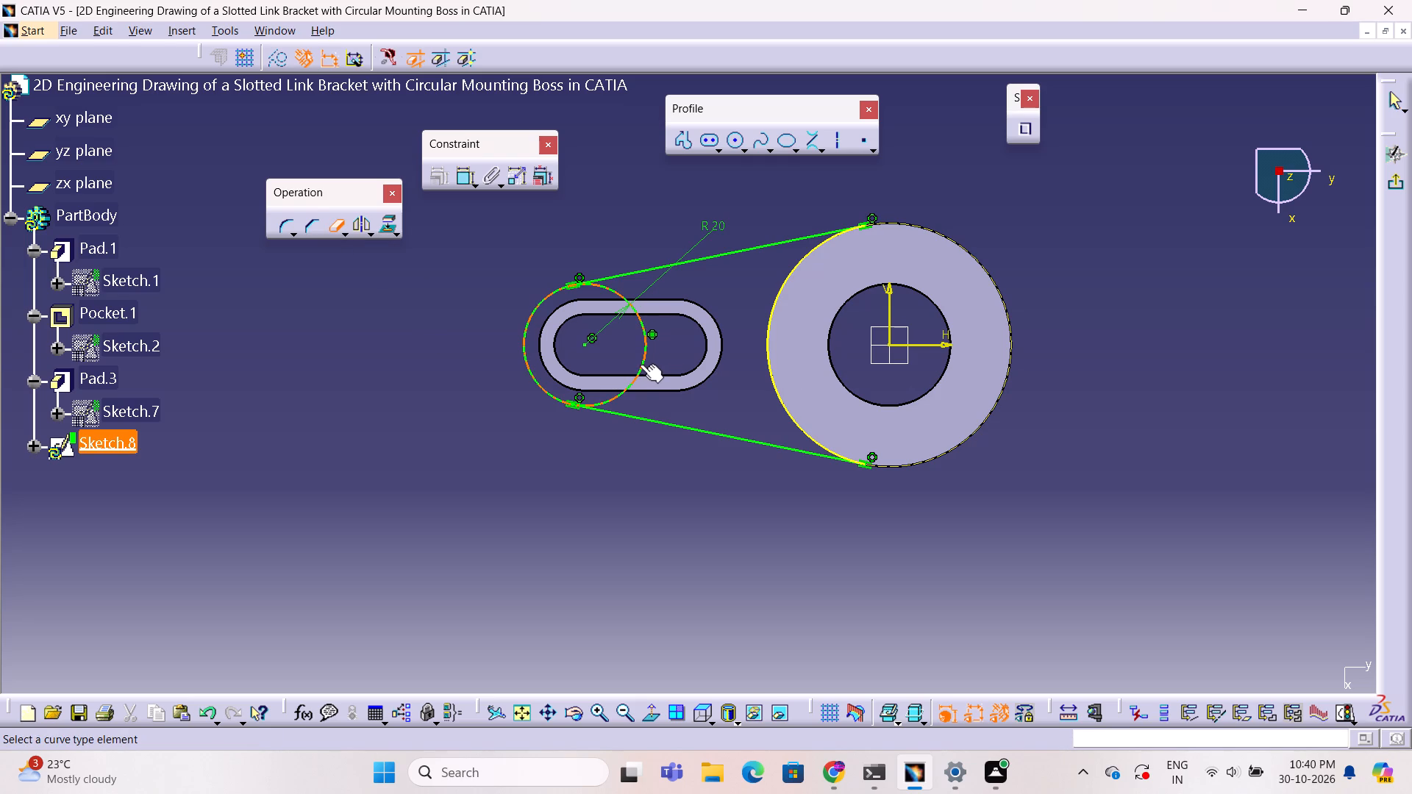
pyautogui.click(642, 363)
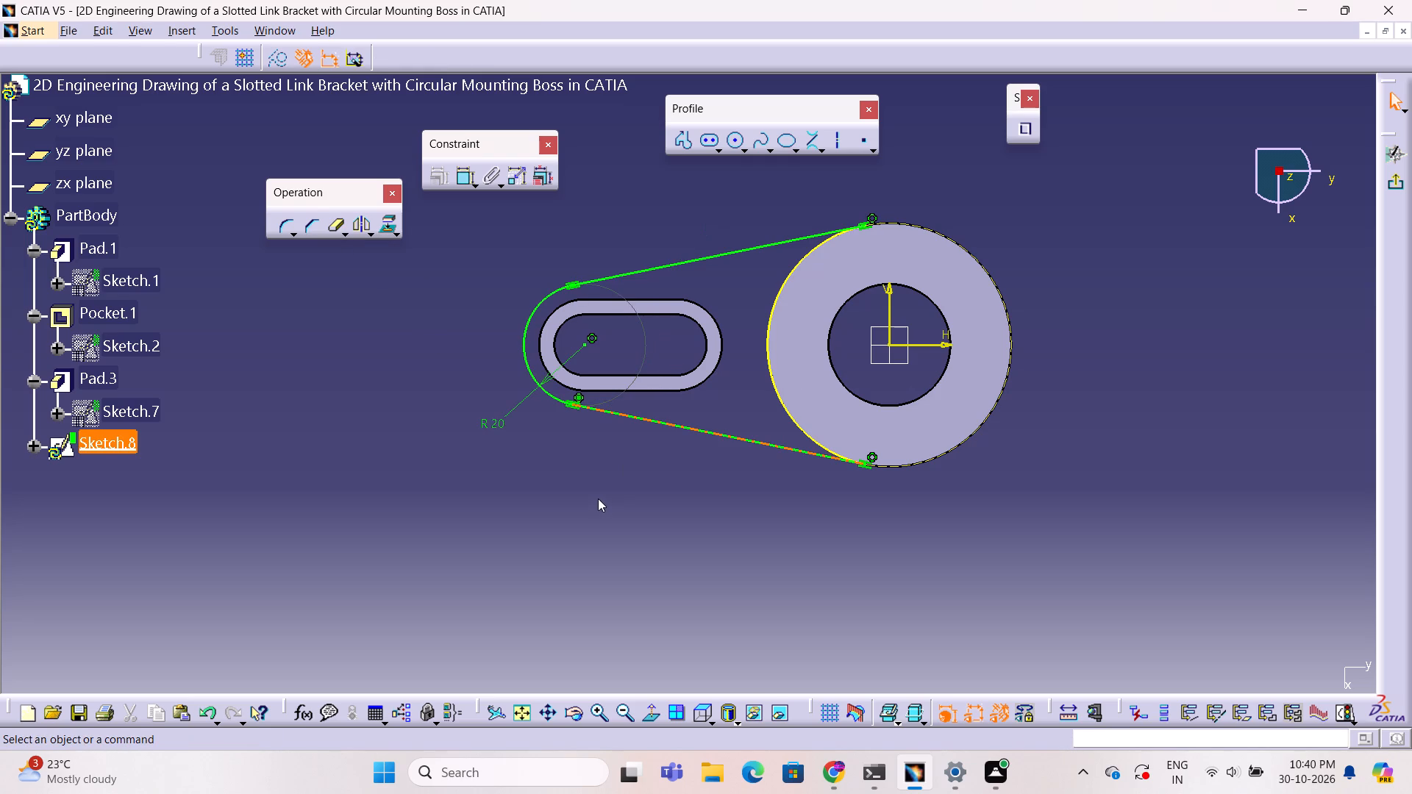
pyautogui.click(593, 503)
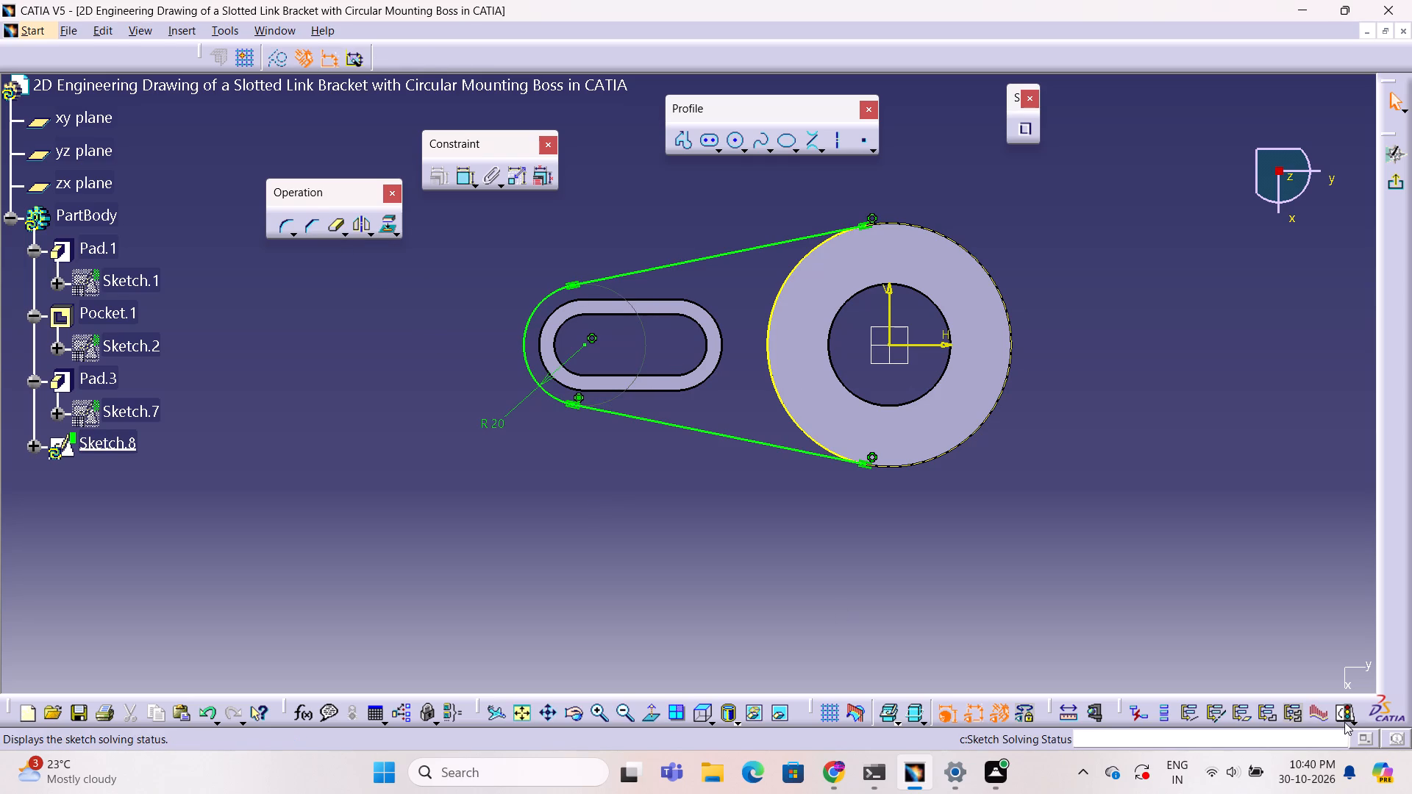
# Run Sketch Analysis to check the link profile's solving status and whether its geometry is closed.
pyautogui.click(1344, 722)
pyautogui.click(1340, 636)
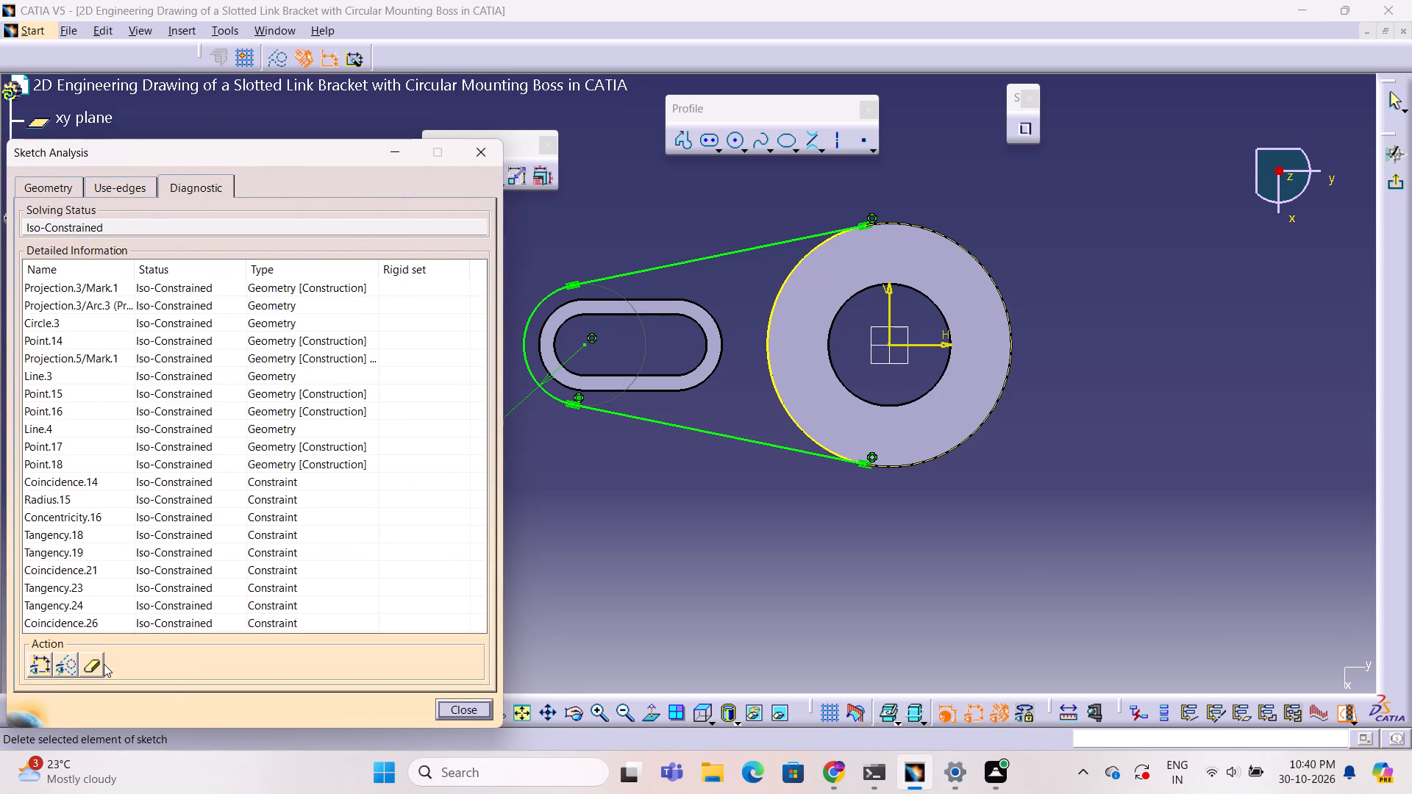
pyautogui.click(90, 668)
pyautogui.click(41, 190)
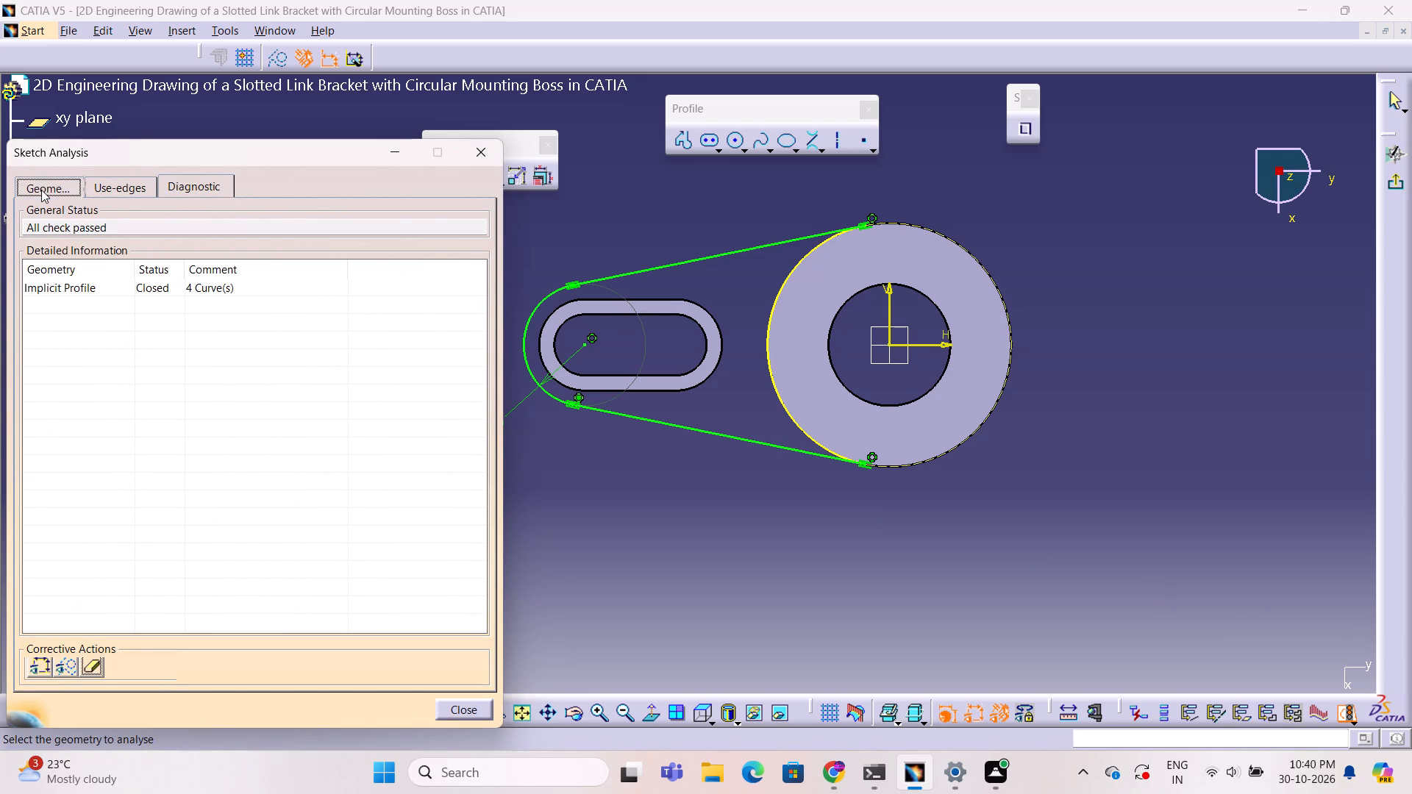
pyautogui.click(326, 471)
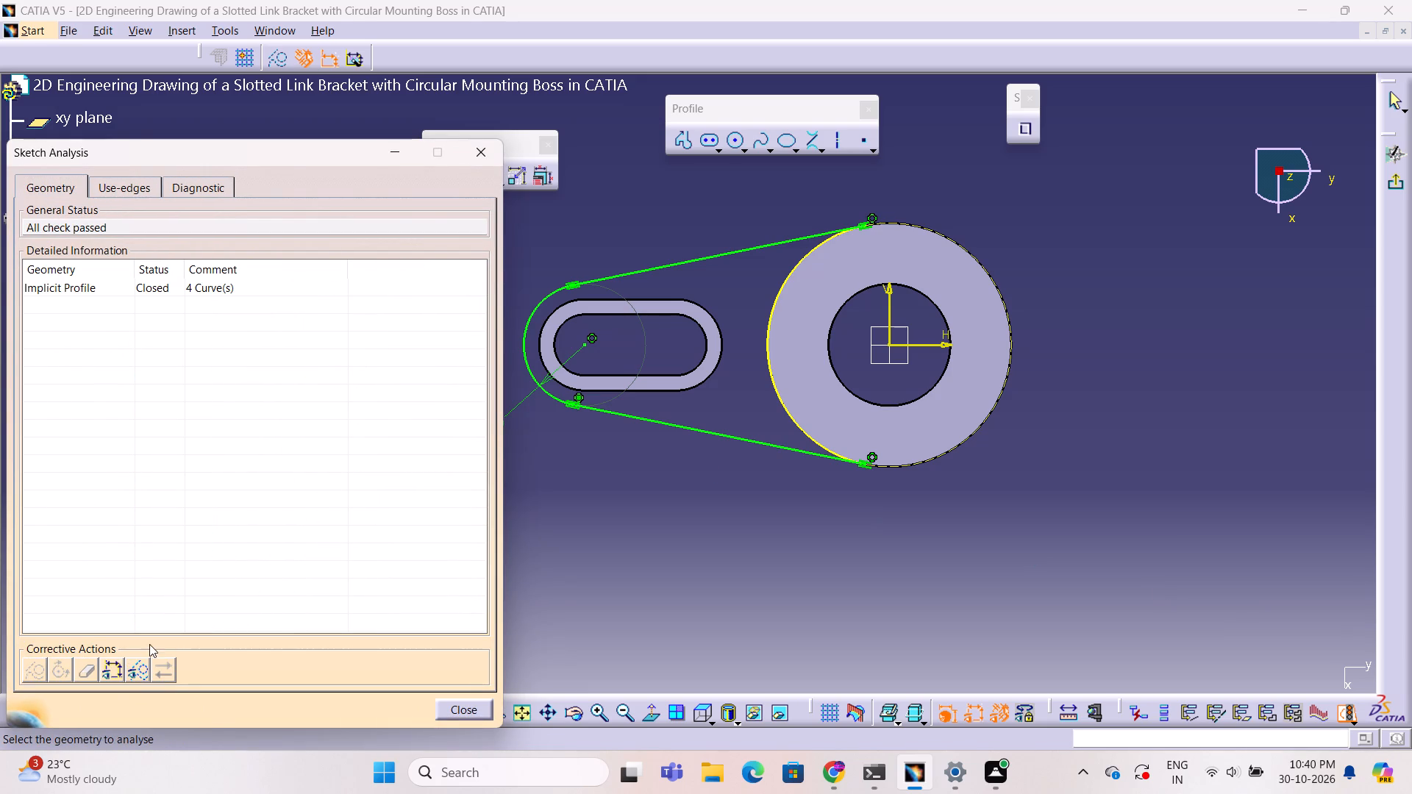
pyautogui.click(114, 676)
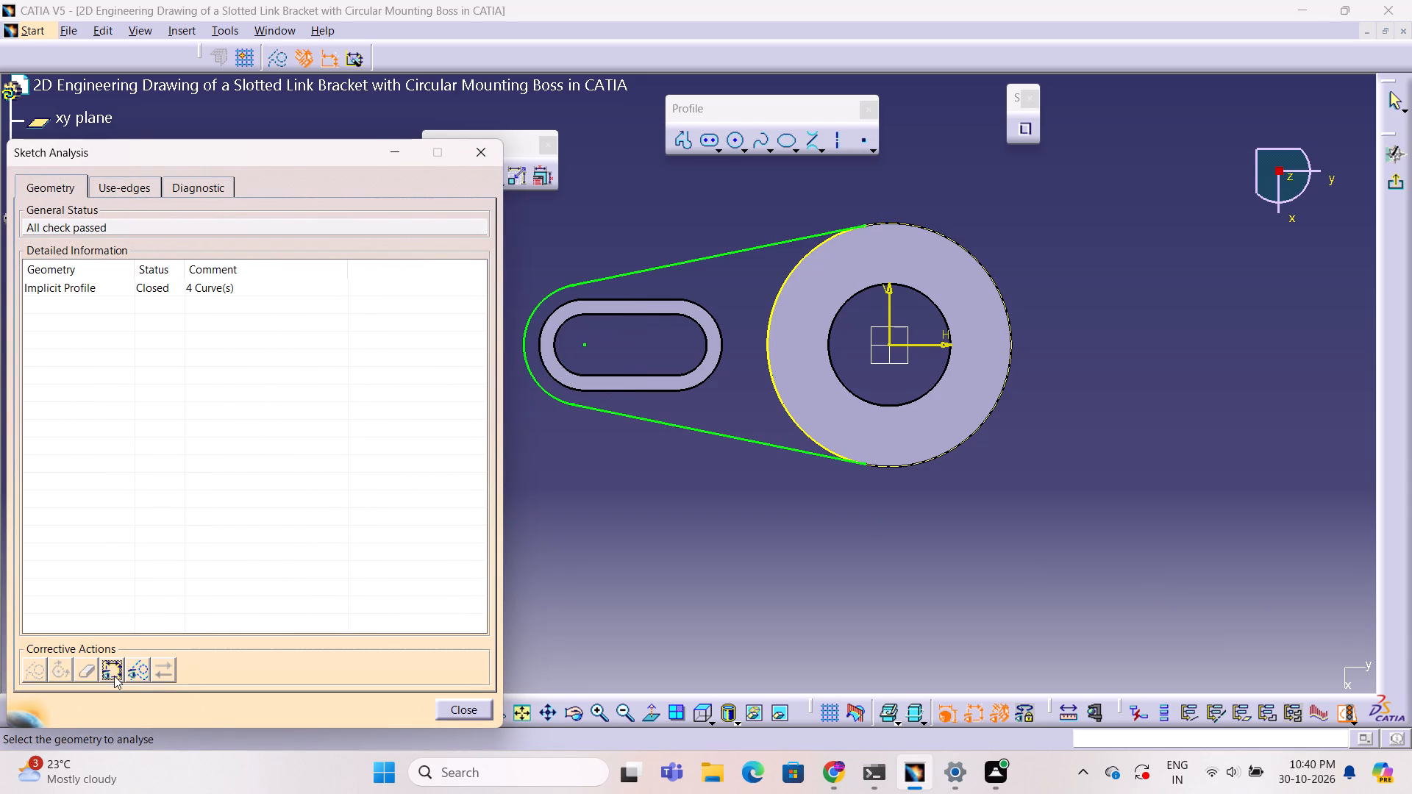
pyautogui.click(114, 676)
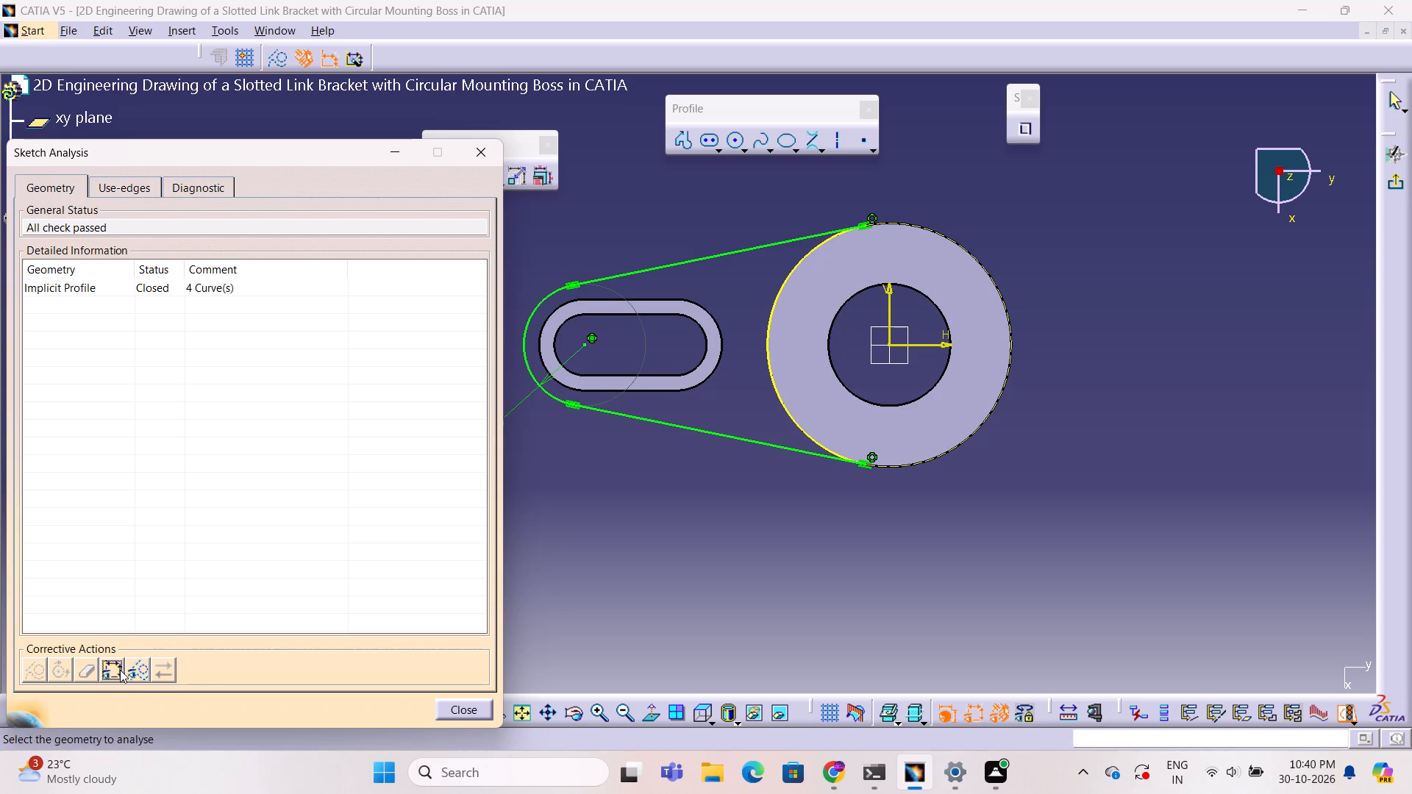
pyautogui.click(483, 149)
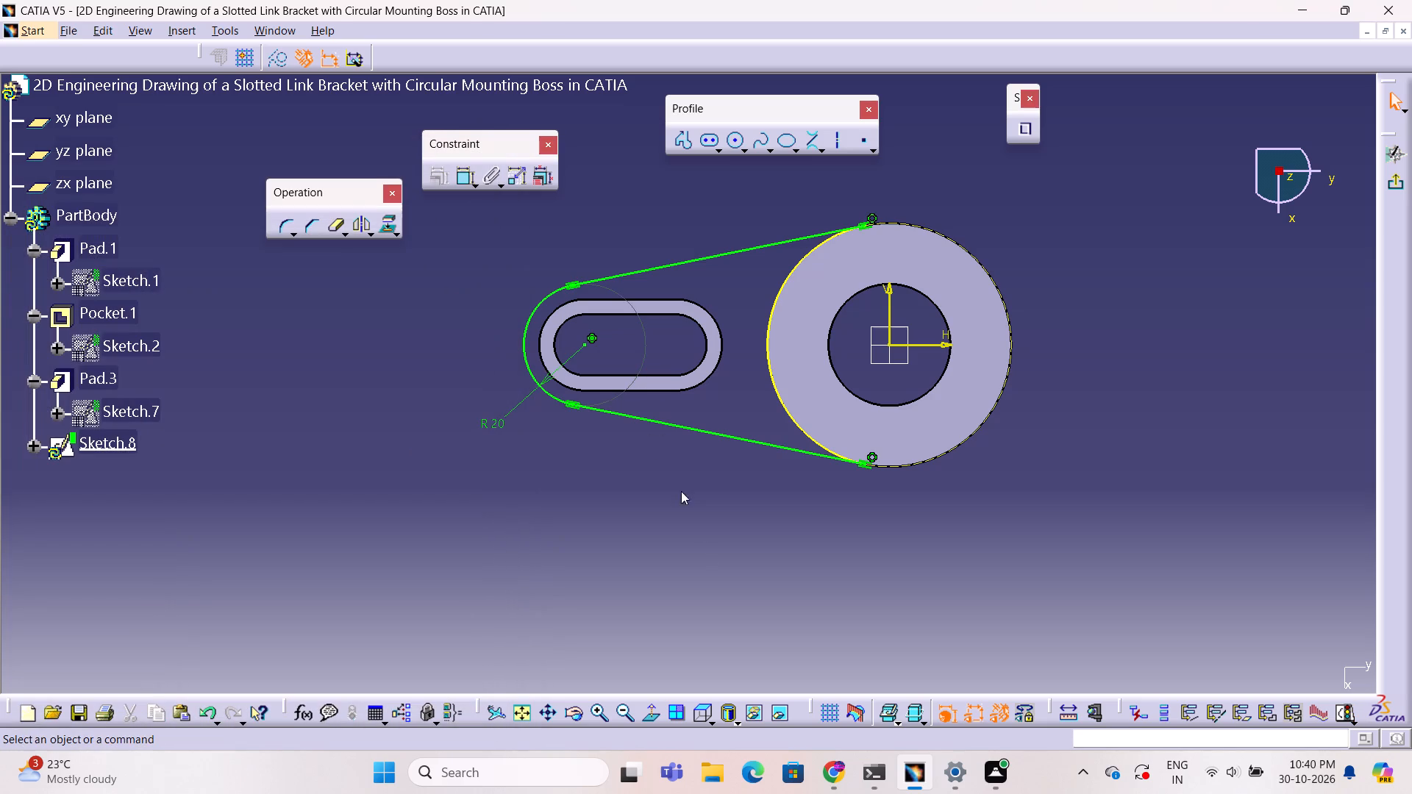
# Exit the link profile sketch and return to part modelling.
pyautogui.click(709, 562)
pyautogui.click(1394, 187)
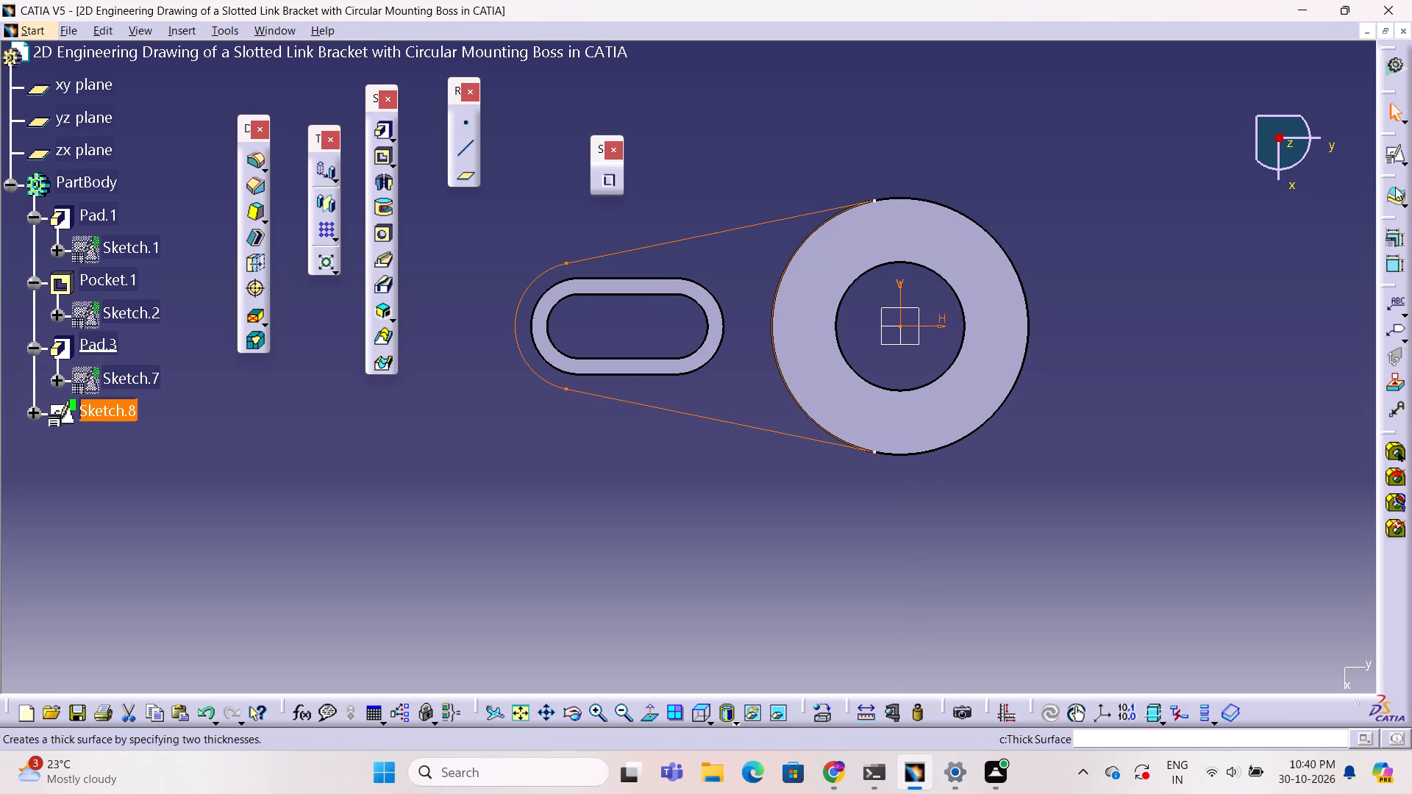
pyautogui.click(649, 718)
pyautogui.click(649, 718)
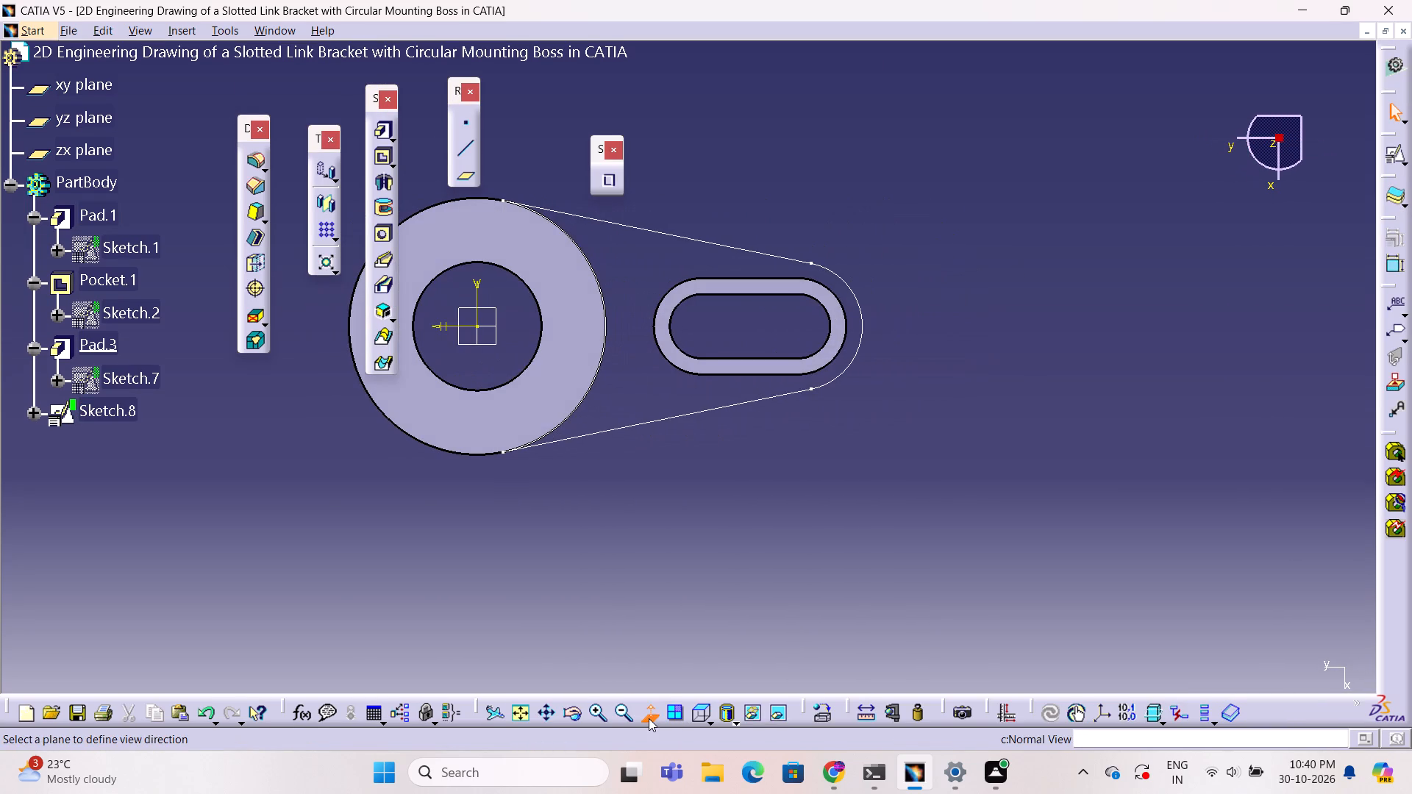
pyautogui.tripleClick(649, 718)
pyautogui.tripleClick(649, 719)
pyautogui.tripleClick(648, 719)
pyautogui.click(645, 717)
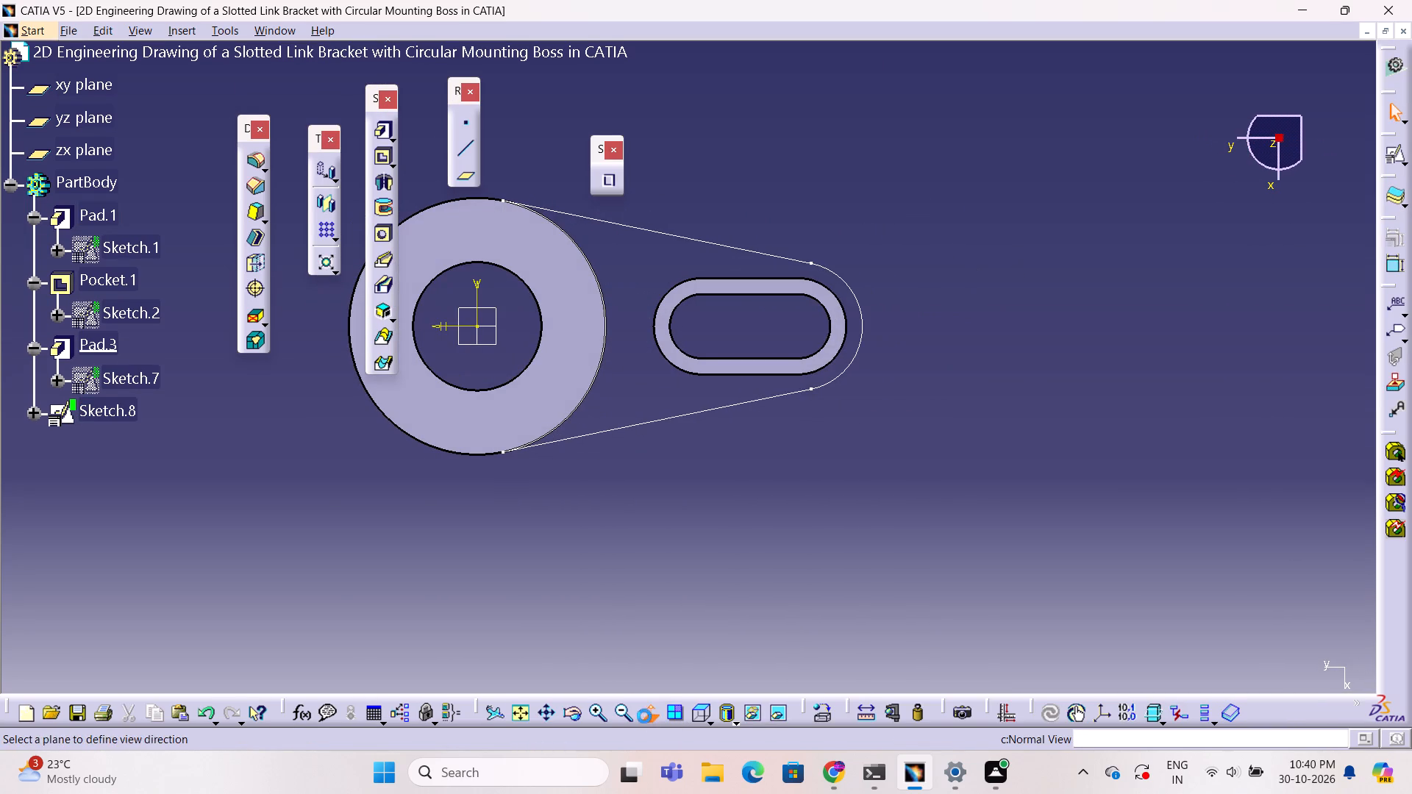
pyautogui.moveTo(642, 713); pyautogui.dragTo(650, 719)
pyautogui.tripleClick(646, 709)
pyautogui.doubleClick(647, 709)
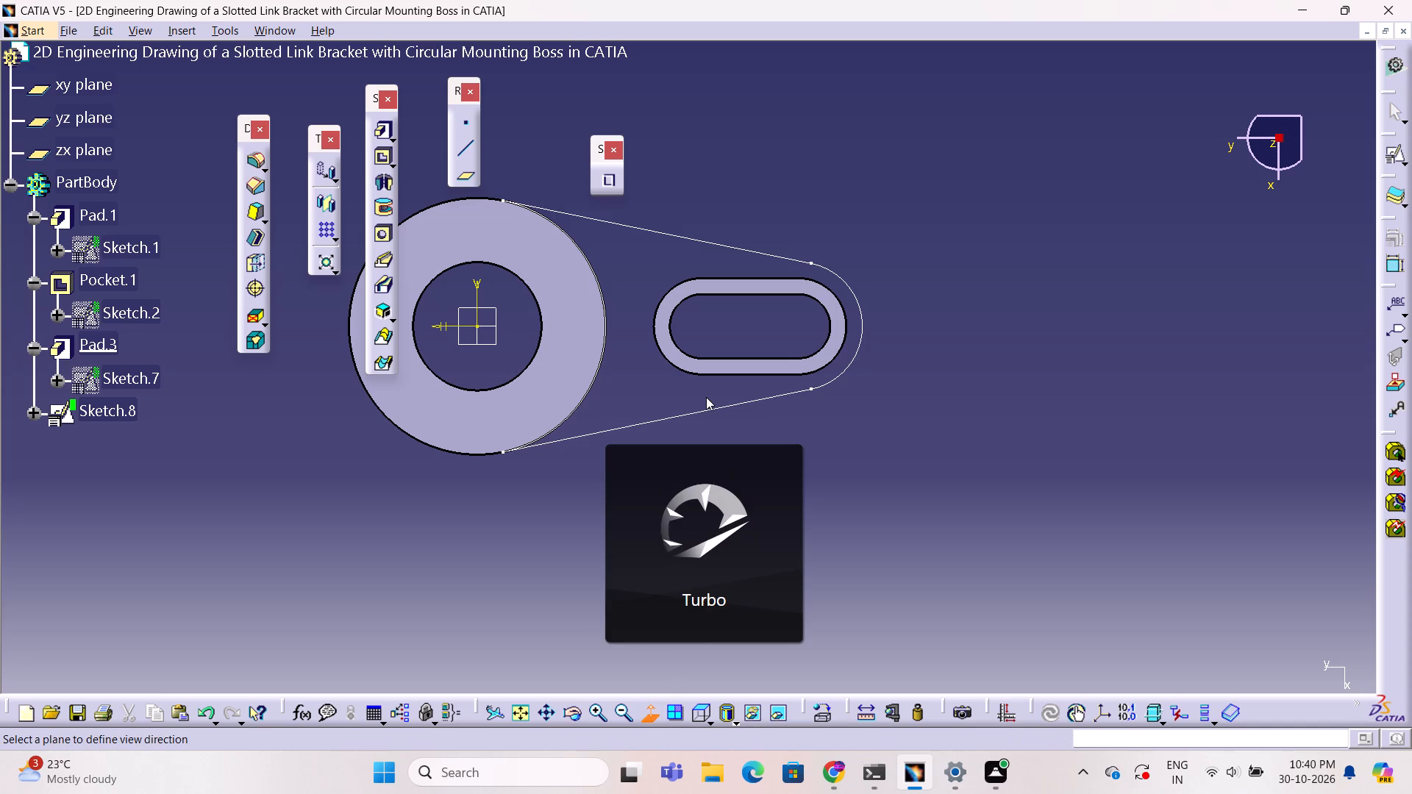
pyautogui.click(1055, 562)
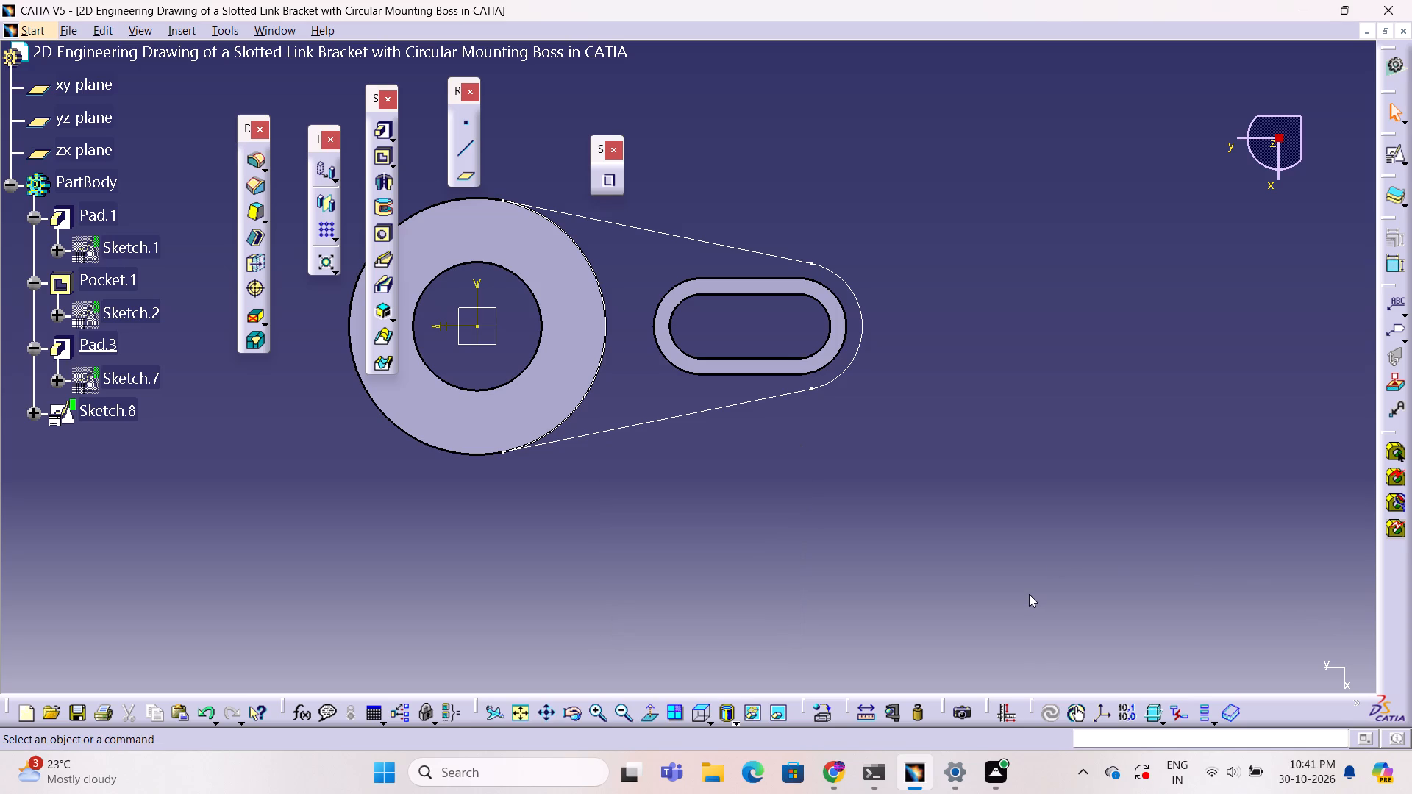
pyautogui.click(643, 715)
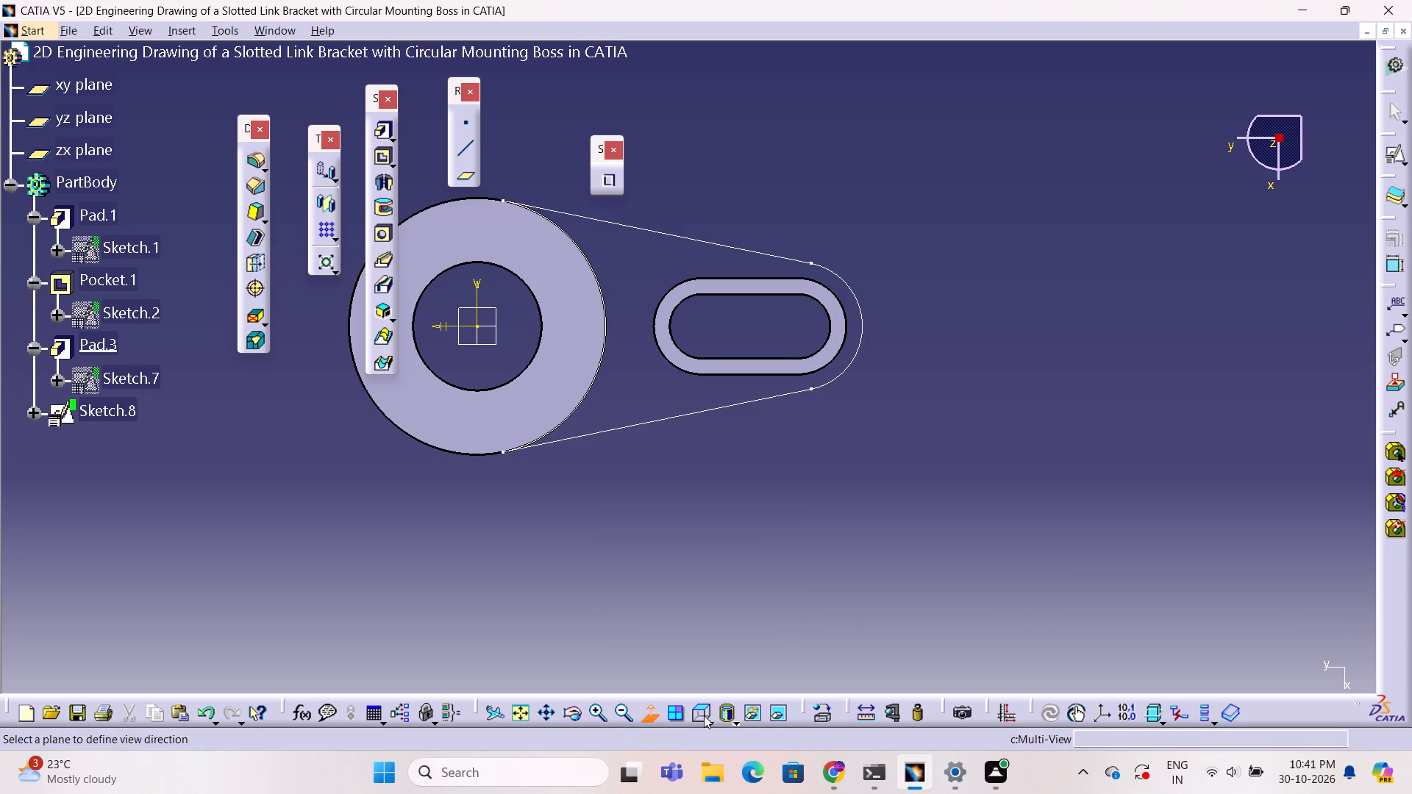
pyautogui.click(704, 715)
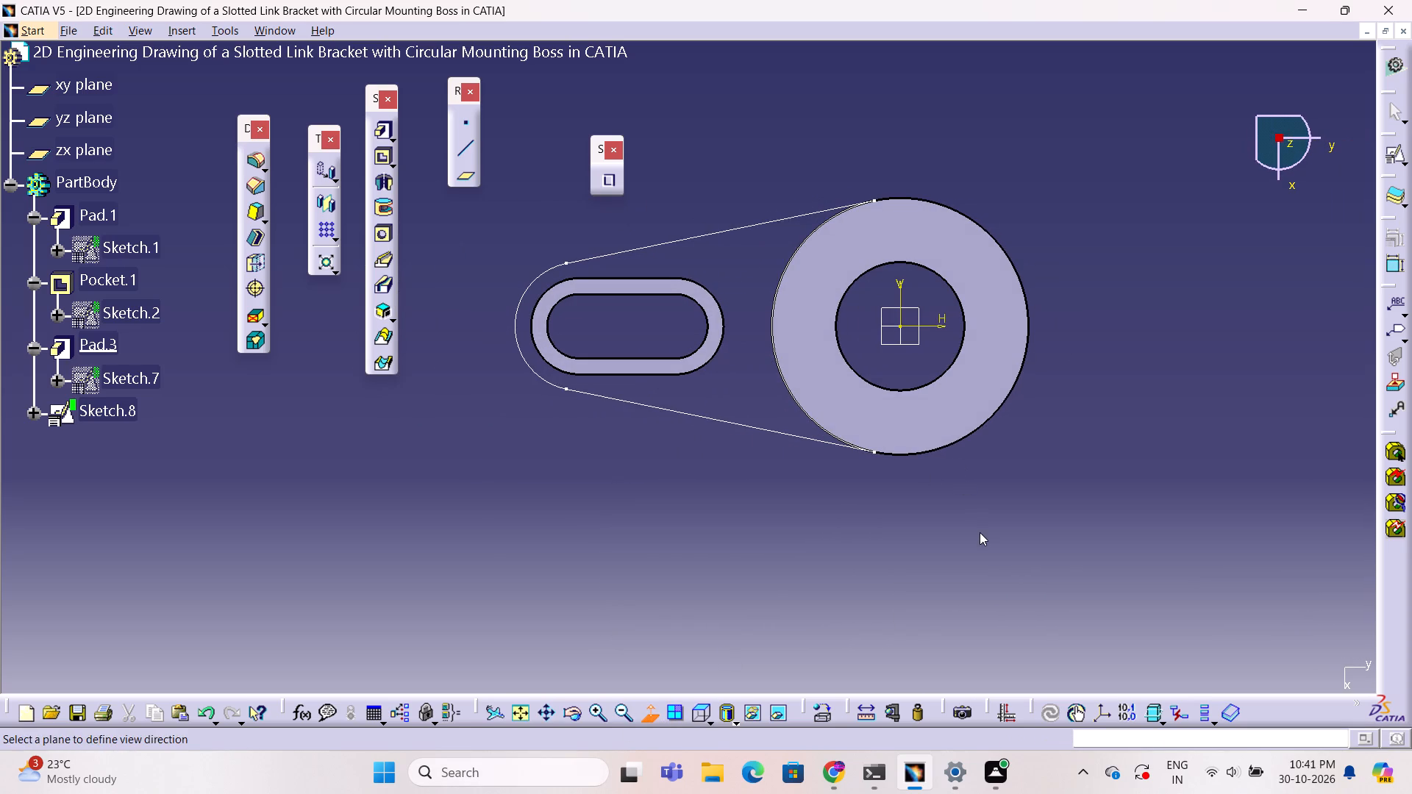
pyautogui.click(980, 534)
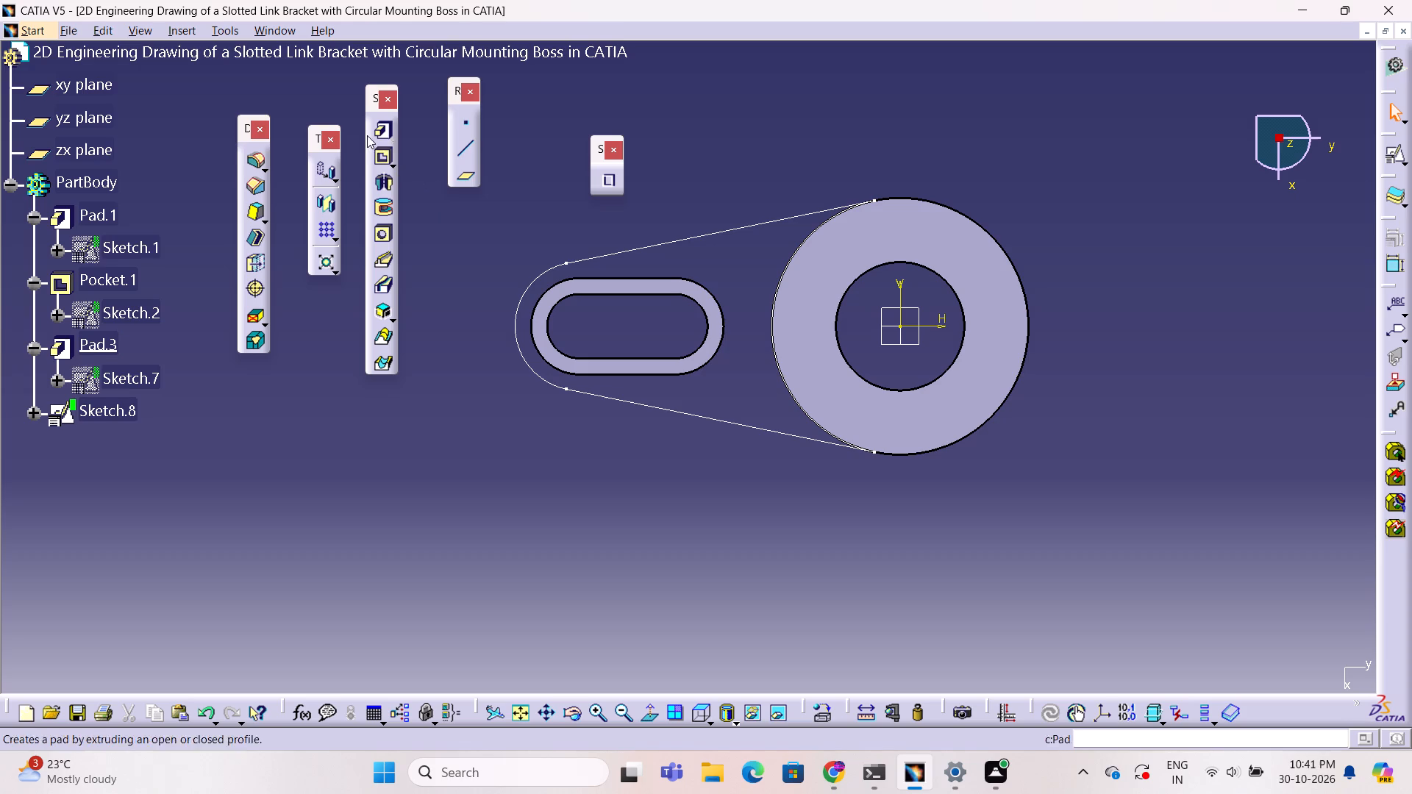
# Extrude the closed tangent link profile into a 15 mm pad joining the slotted end to the circular boss.
pyautogui.click(378, 131)
pyautogui.keyDown('ctrl'); pyautogui.moveTo(900, 590); pyautogui.dragTo(900, 593, button='middle'); pyautogui.keyUp('ctrl')
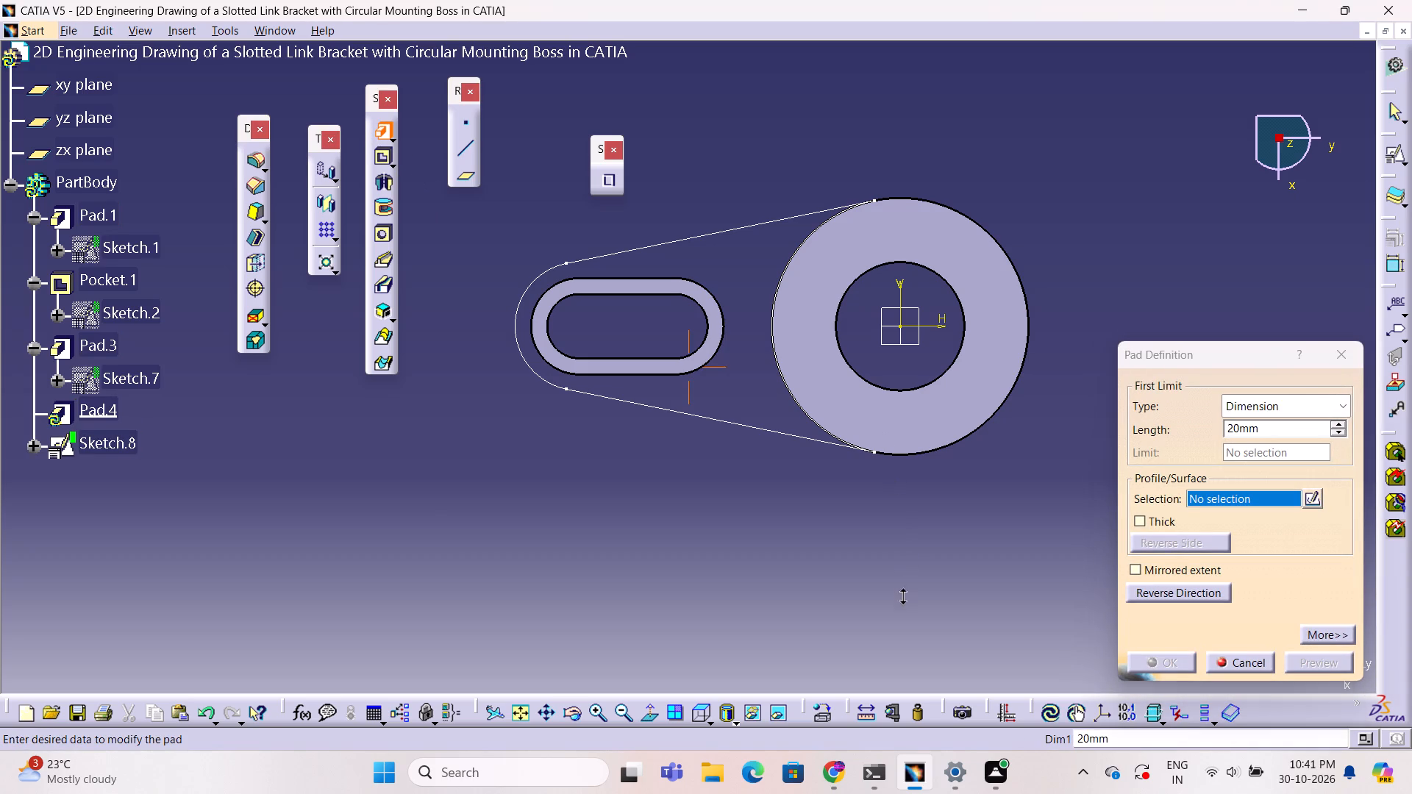
pyautogui.keyDown('ctrl'); pyautogui.moveTo(900, 593); pyautogui.dragTo(728, 563, button='middle'); pyautogui.keyUp('ctrl')
pyautogui.keyDown('ctrl'); pyautogui.moveTo(900, 593); pyautogui.dragTo(668, 568, button='right'); pyautogui.keyUp('ctrl')
pyautogui.keyDown('ctrl'); pyautogui.moveTo(722, 561); pyautogui.dragTo(692, 554, button='middle'); pyautogui.keyUp('ctrl')
pyautogui.keyDown('ctrl'); pyautogui.moveTo(627, 528); pyautogui.dragTo(668, 557, button='middle'); pyautogui.keyUp('ctrl')
pyautogui.moveTo(668, 560); pyautogui.dragTo(668, 568, button='middle')
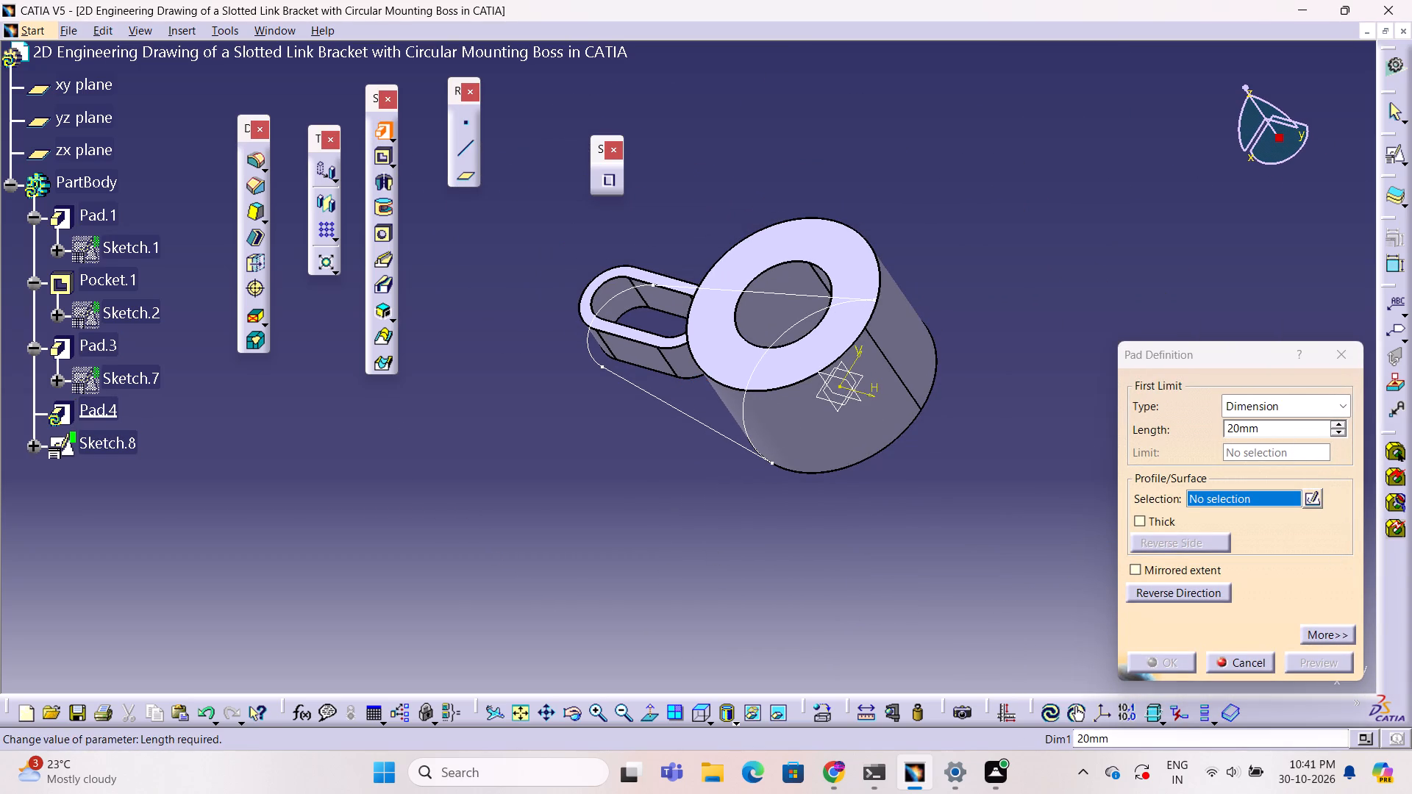
pyautogui.click(695, 423)
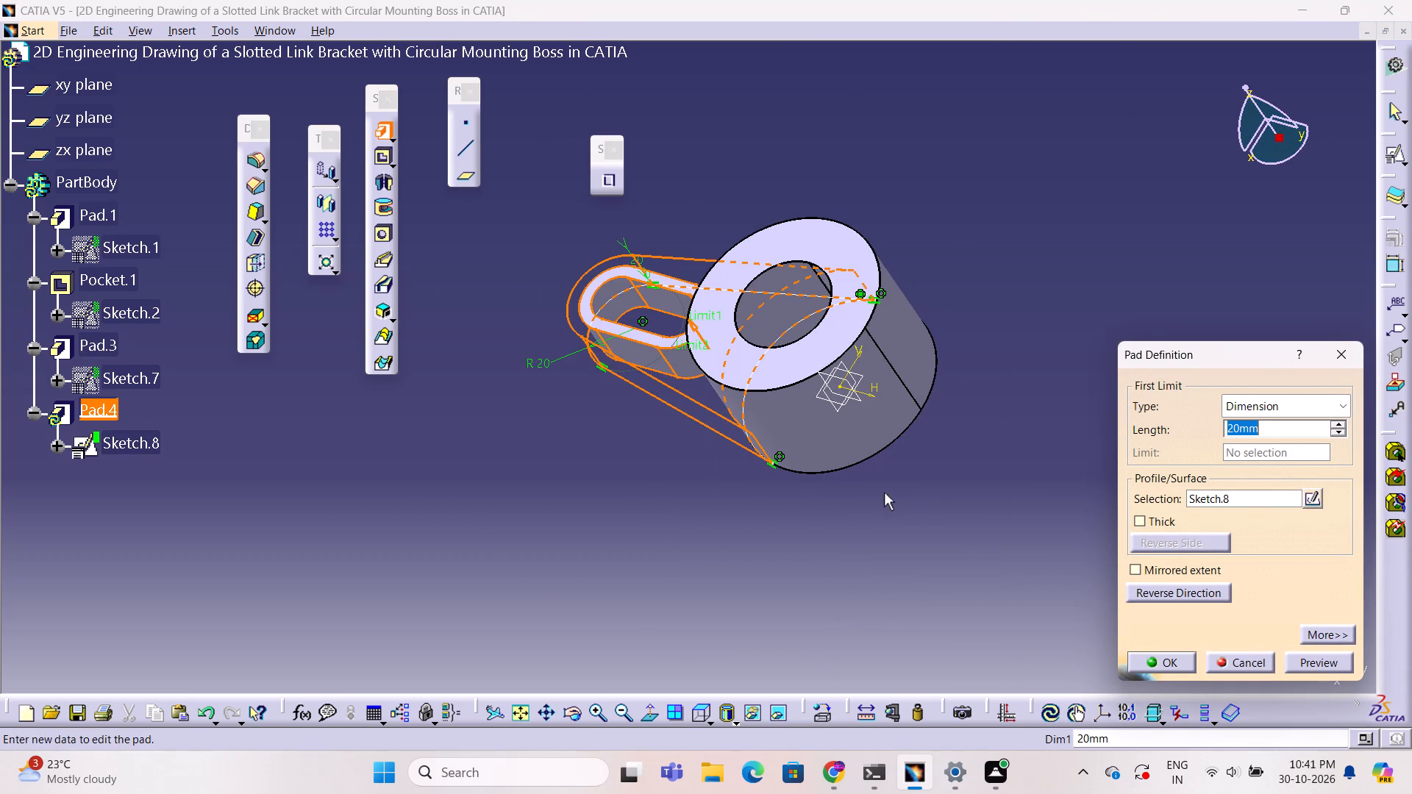
pyautogui.doubleClick(1288, 431)
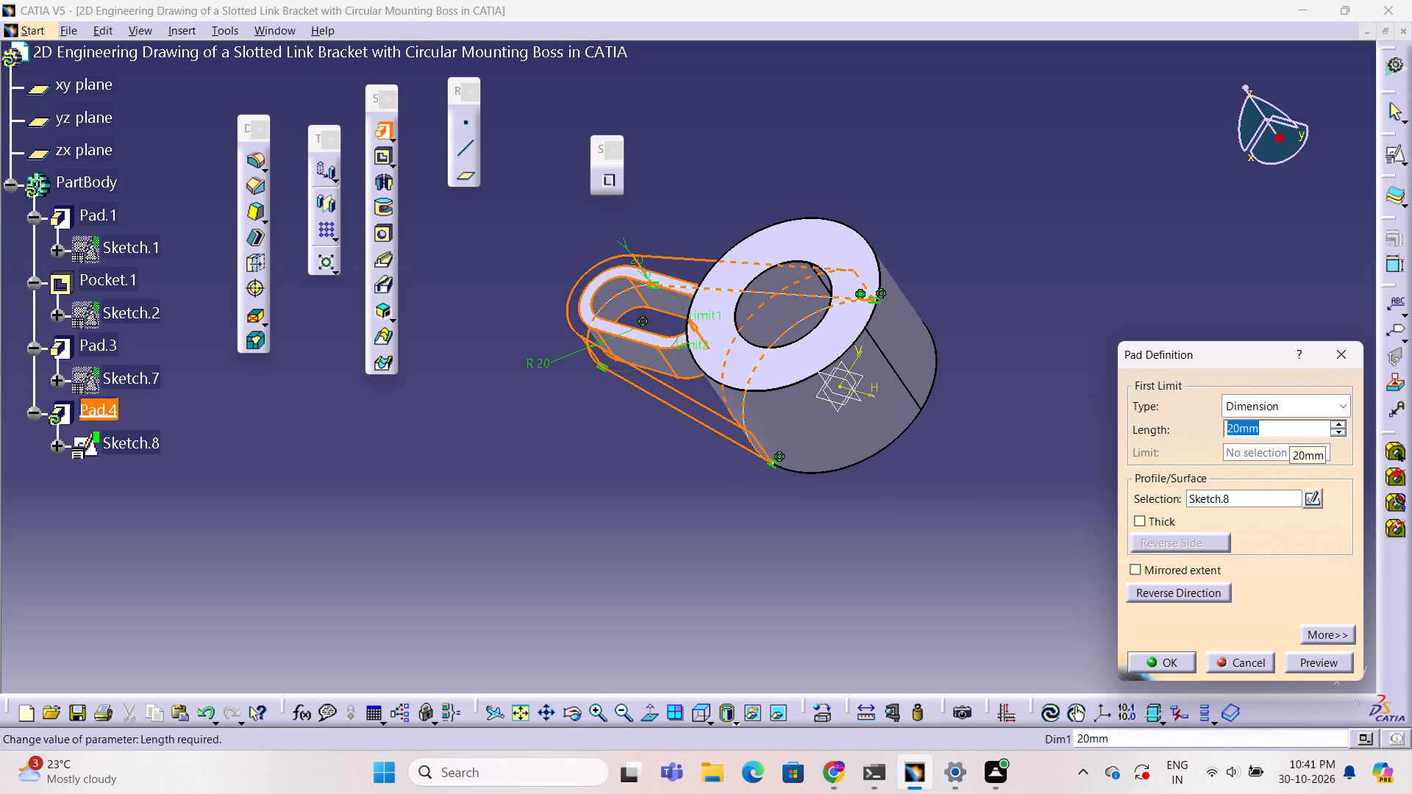
pyautogui.press('1')
pyautogui.press('5')
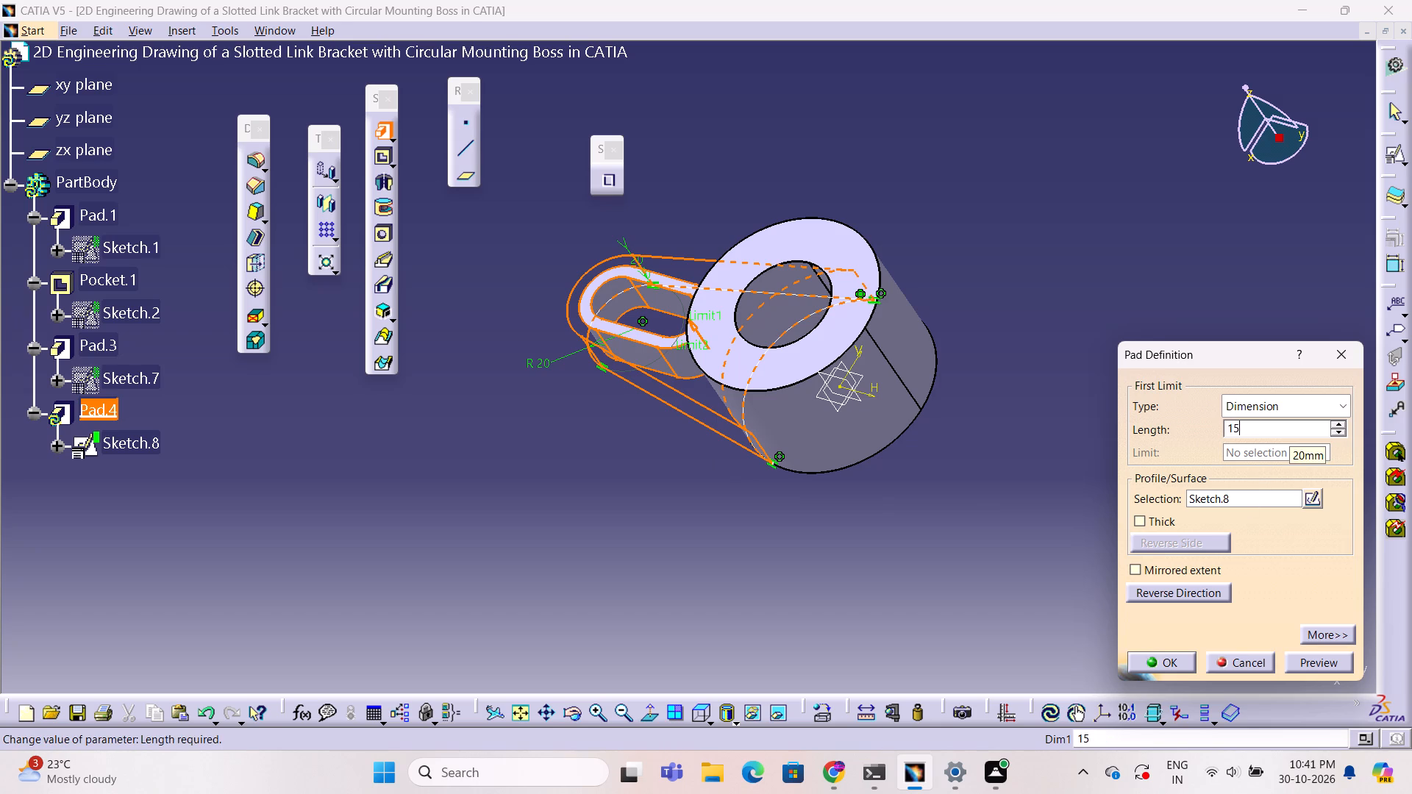
pyautogui.doubleClick(1324, 665)
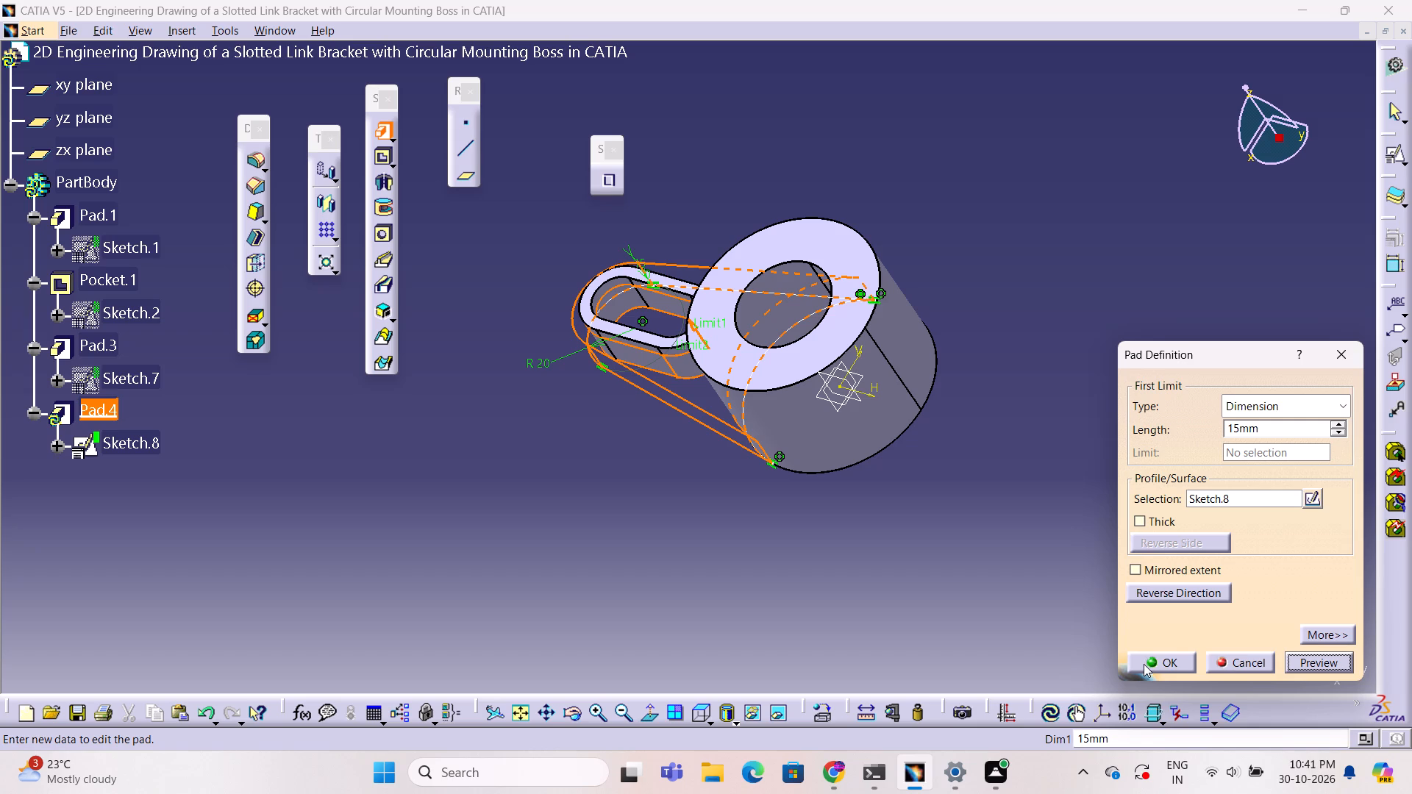
pyautogui.click(1144, 664)
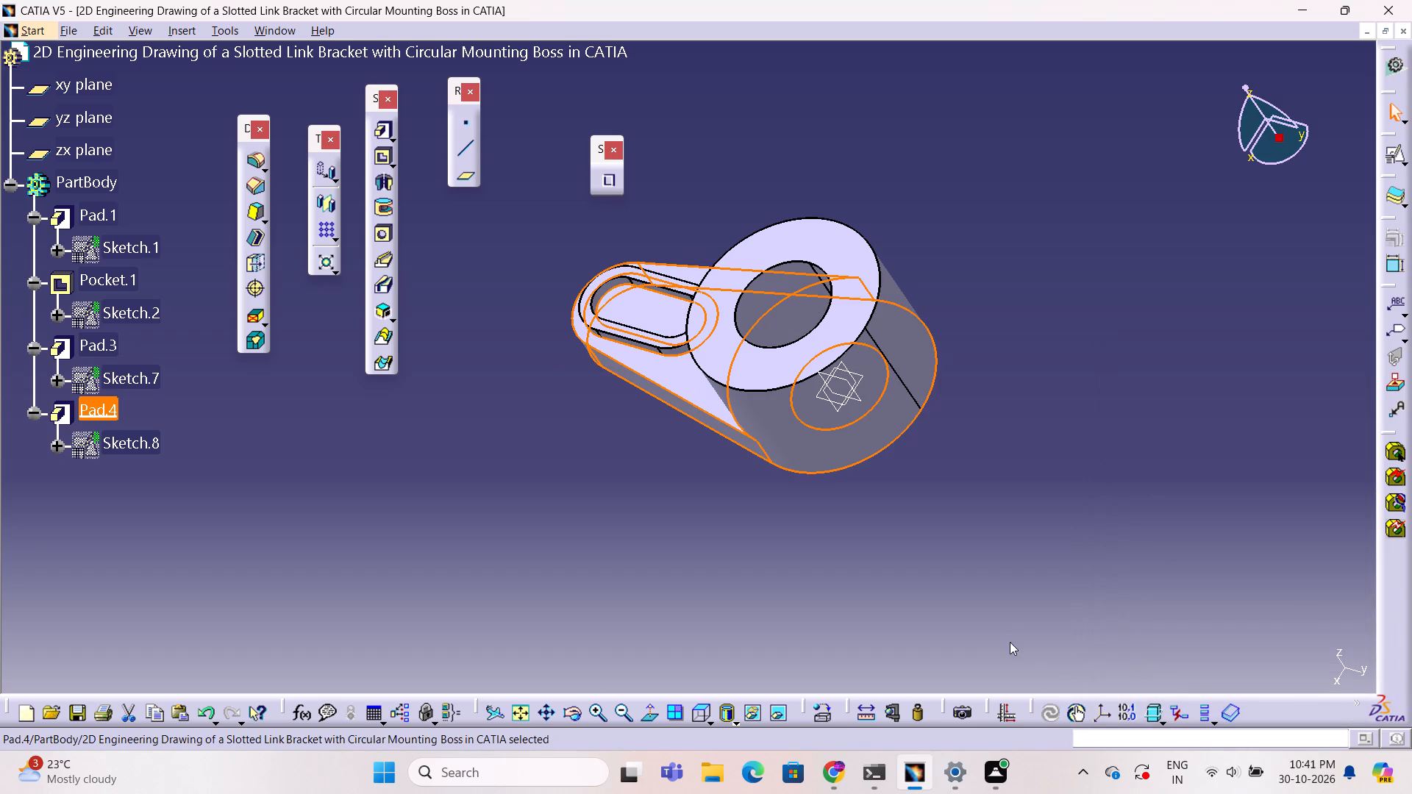
pyautogui.click(1001, 642)
pyautogui.keyDown('ctrl'); pyautogui.click(763, 597); pyautogui.keyUp('ctrl')
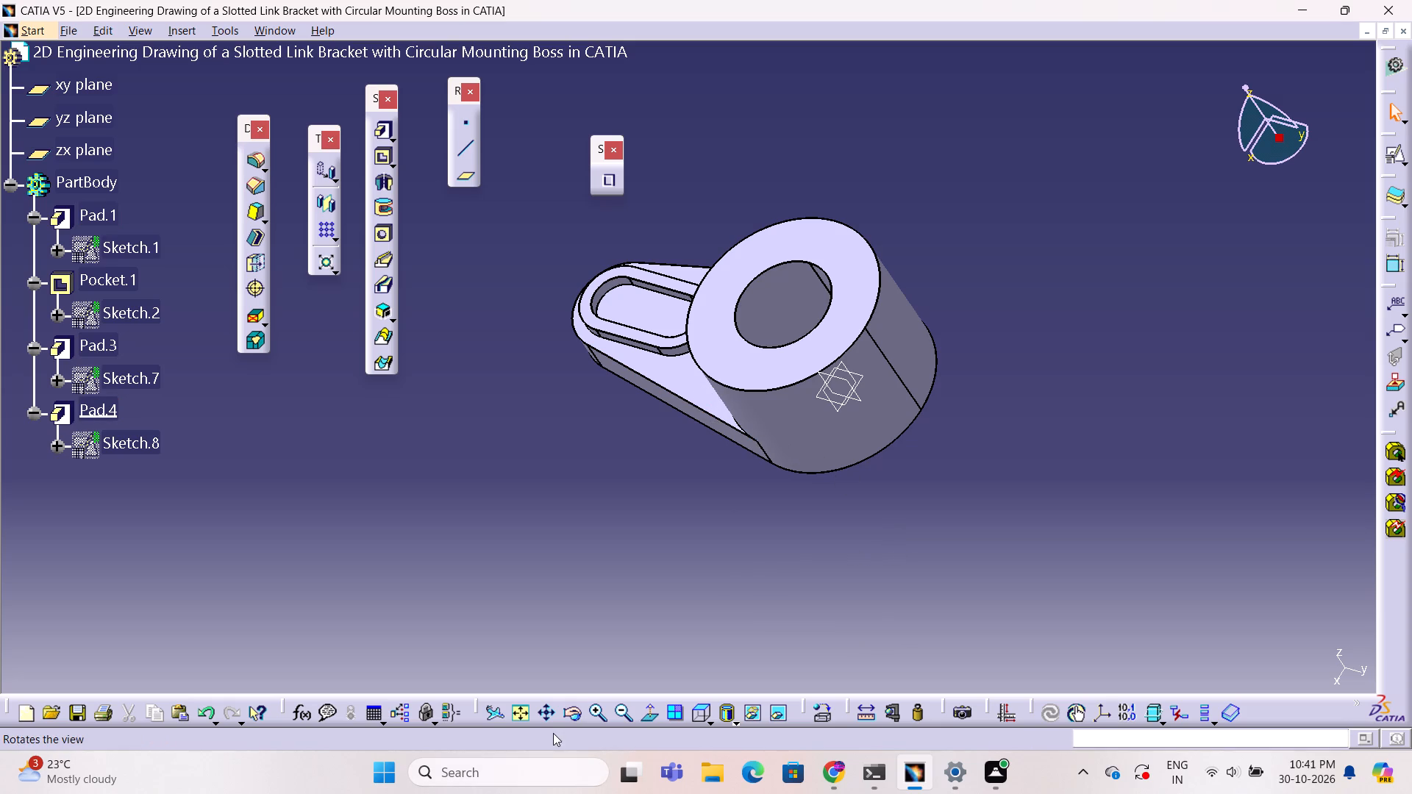
# Create a positioned sketch on the yz plane with implicit origin and orientation.
pyautogui.moveTo(553, 732); pyautogui.dragTo(552, 718, button='middle')
pyautogui.moveTo(570, 621); pyautogui.dragTo(641, 564, button='middle')
pyautogui.keyDown('ctrl'); pyautogui.moveTo(570, 621); pyautogui.dragTo(641, 564, button='right'); pyautogui.keyUp('ctrl')
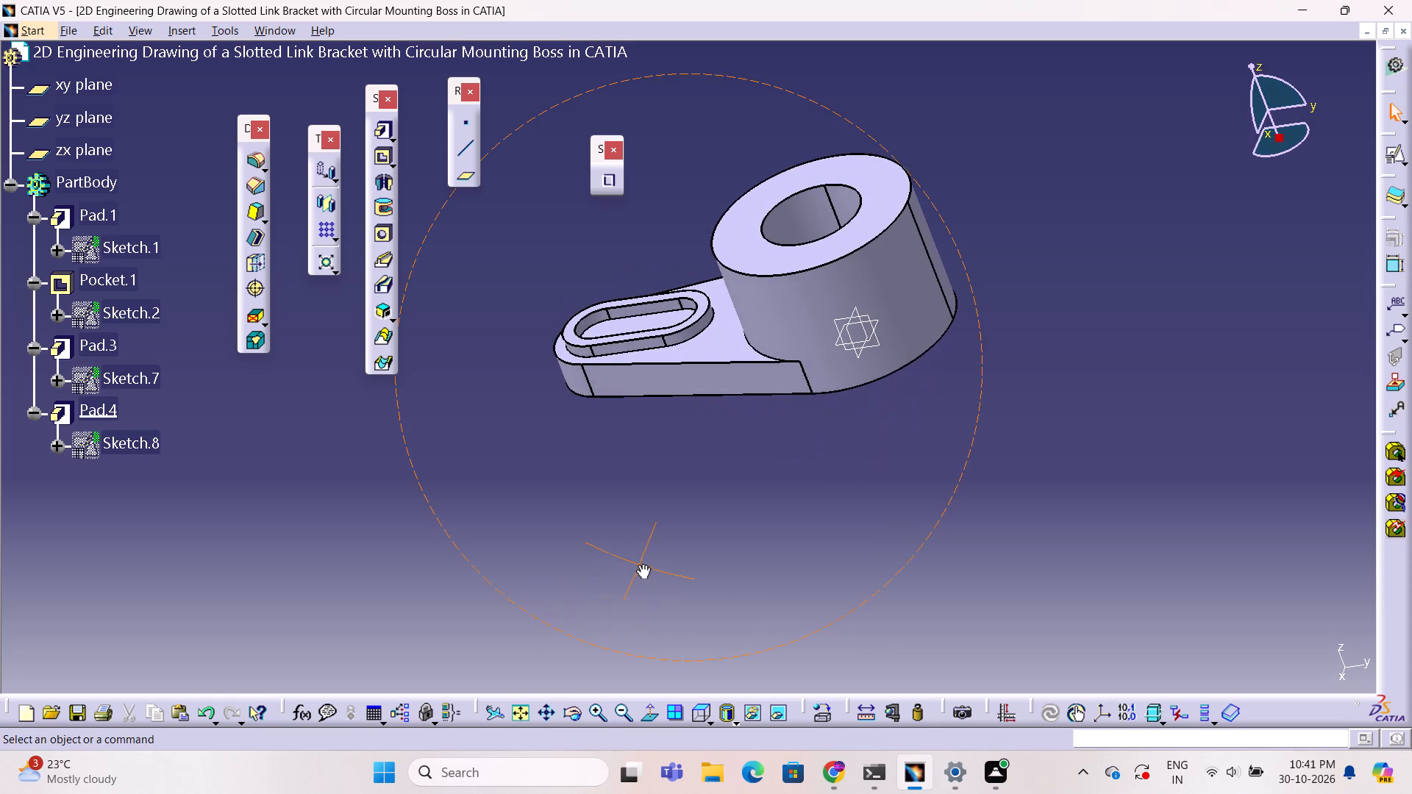
pyautogui.keyDown('ctrl'); pyautogui.moveTo(641, 564); pyautogui.dragTo(643, 563, button='right'); pyautogui.keyUp('ctrl')
pyautogui.moveTo(641, 564); pyautogui.dragTo(643, 563, button='middle')
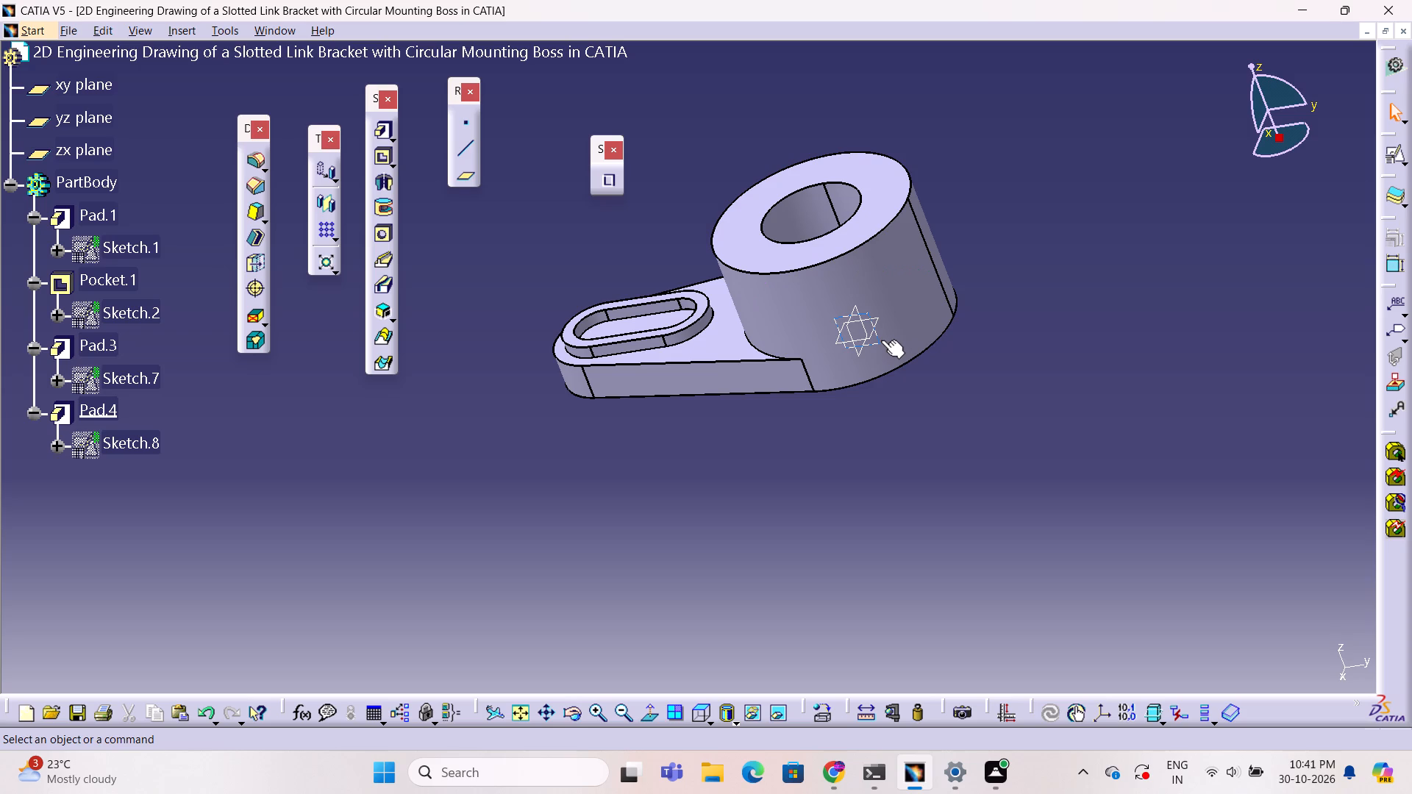
pyautogui.click(881, 340)
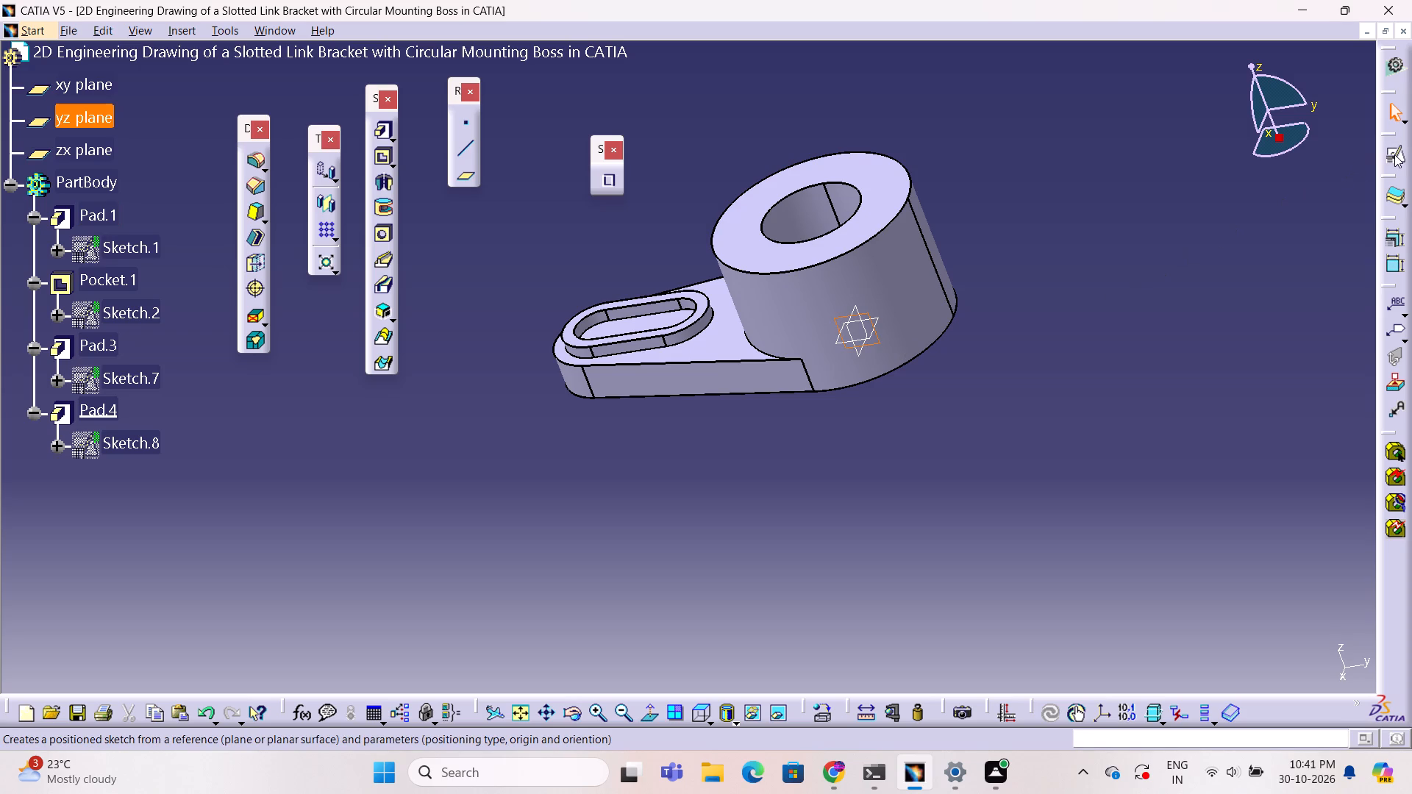
pyautogui.click(1394, 155)
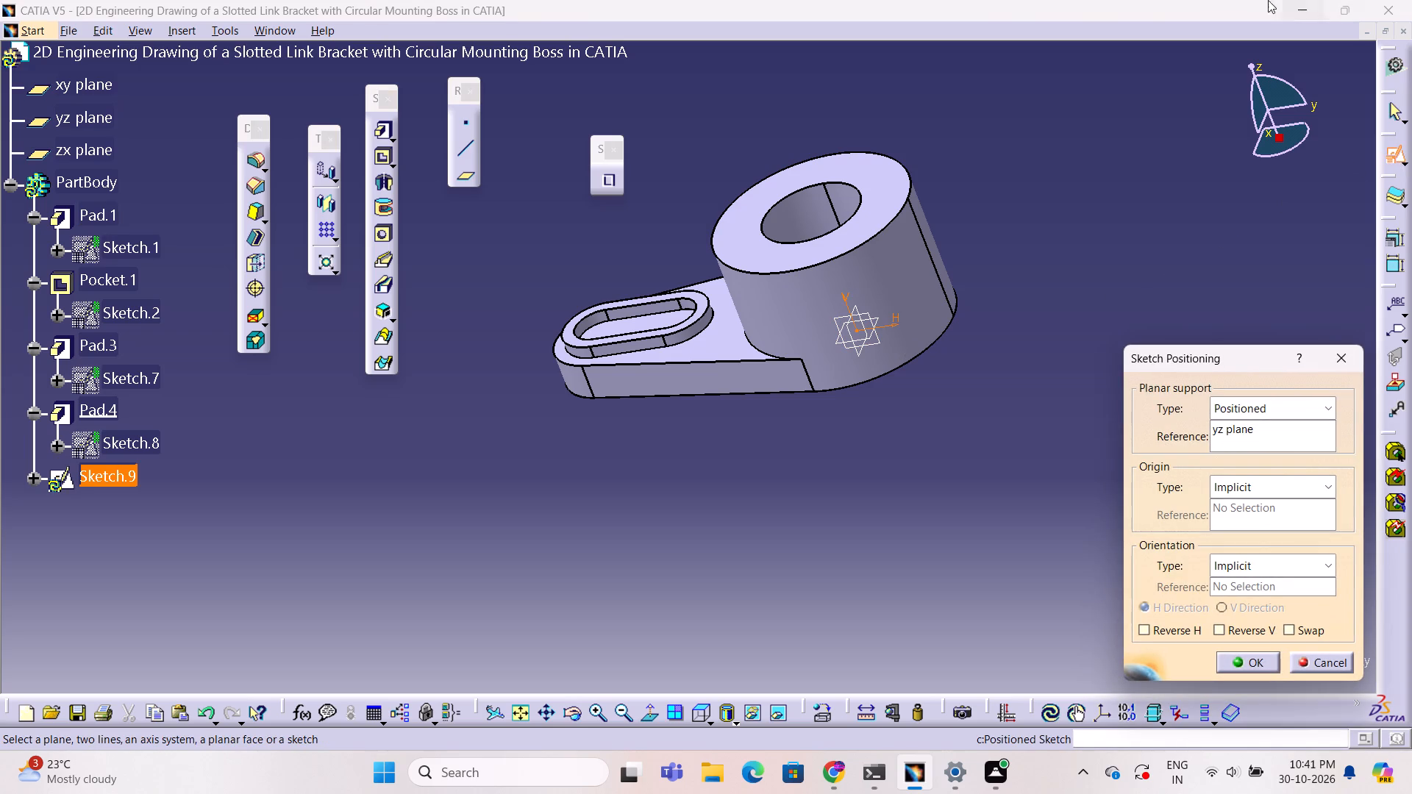
pyautogui.click(1234, 659)
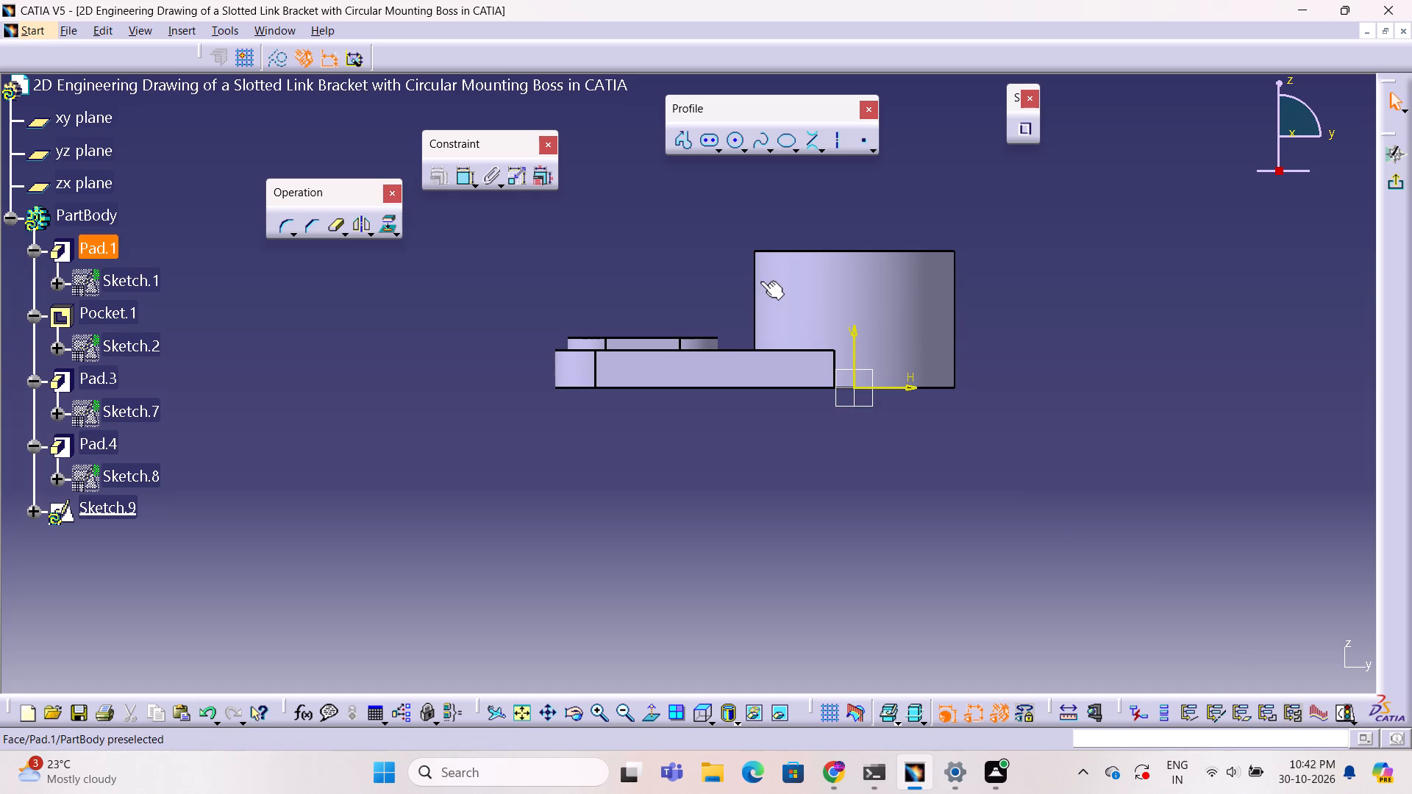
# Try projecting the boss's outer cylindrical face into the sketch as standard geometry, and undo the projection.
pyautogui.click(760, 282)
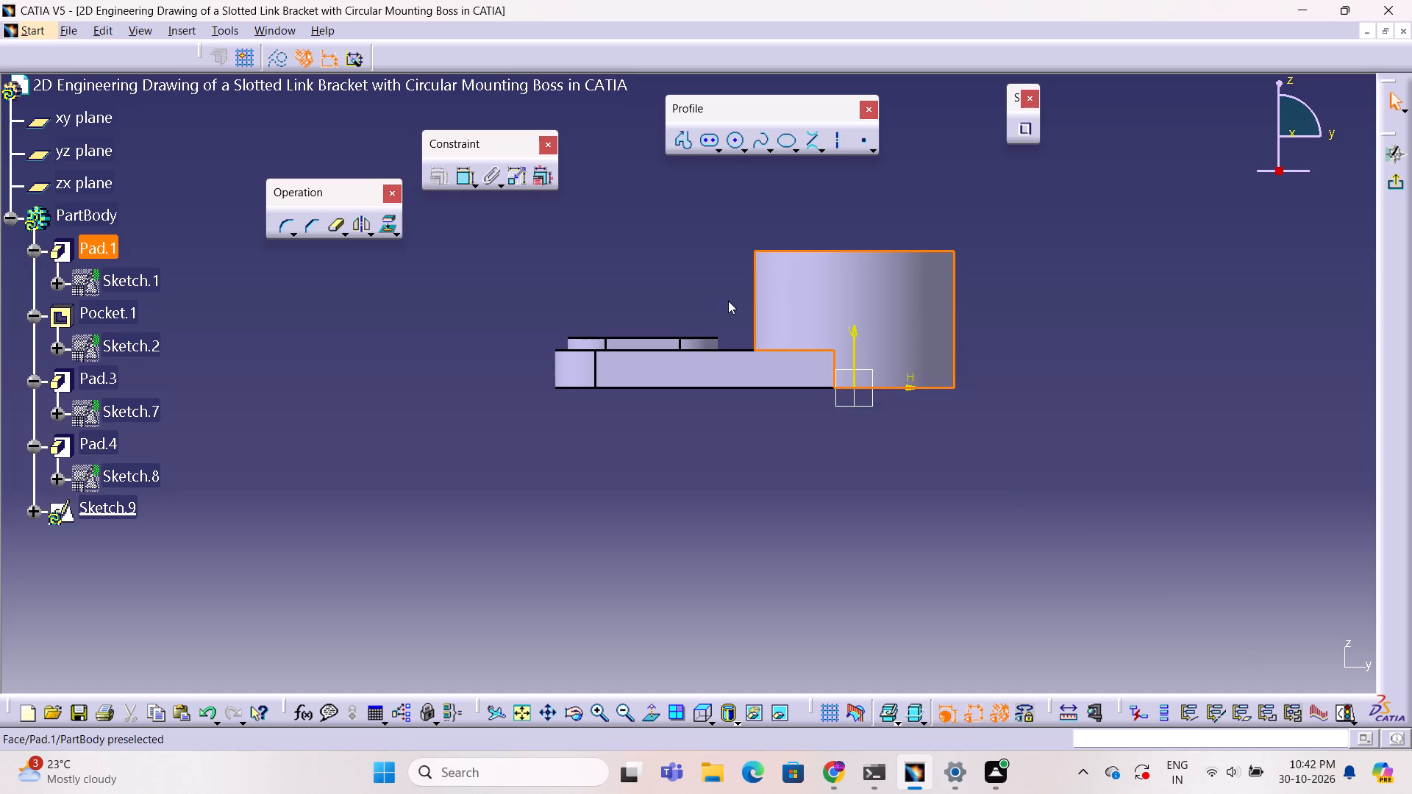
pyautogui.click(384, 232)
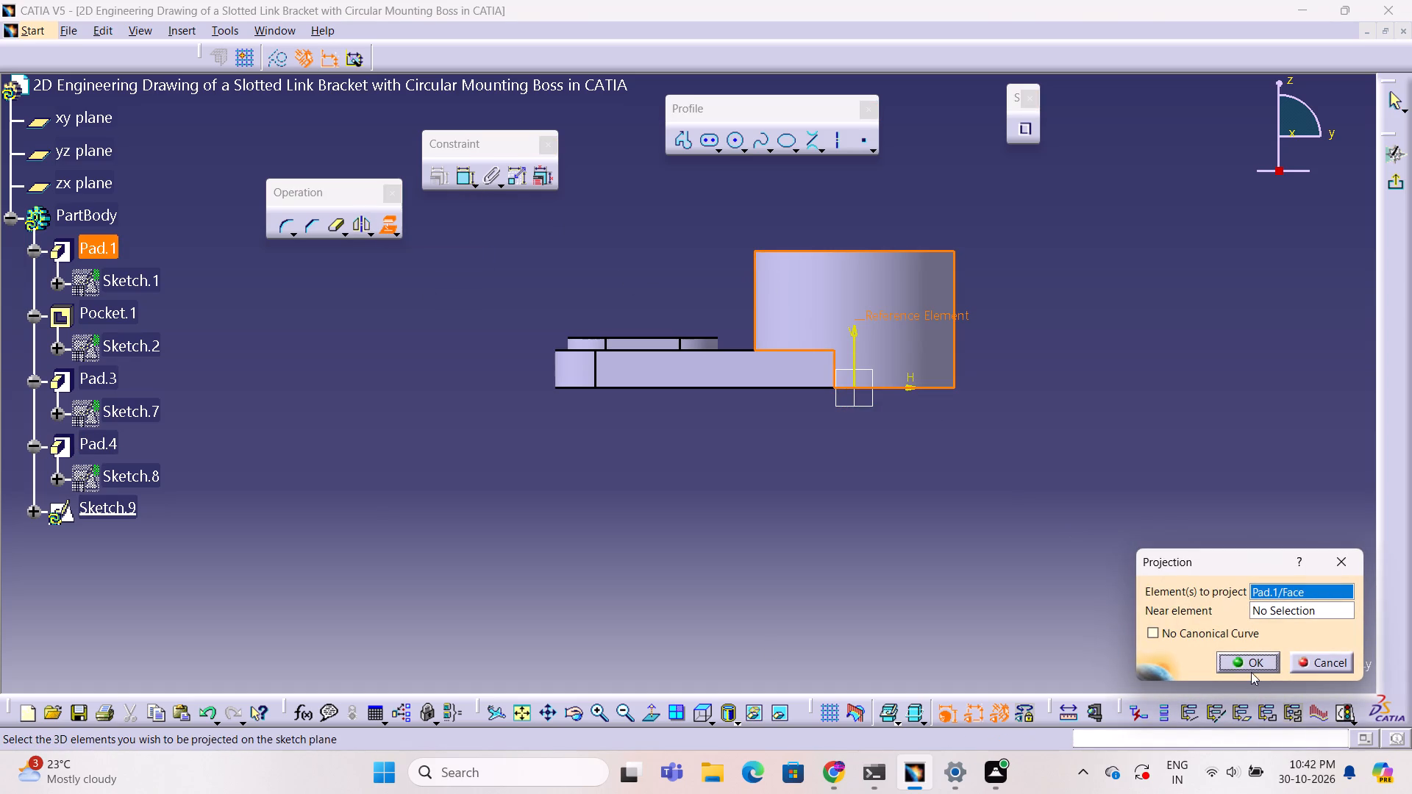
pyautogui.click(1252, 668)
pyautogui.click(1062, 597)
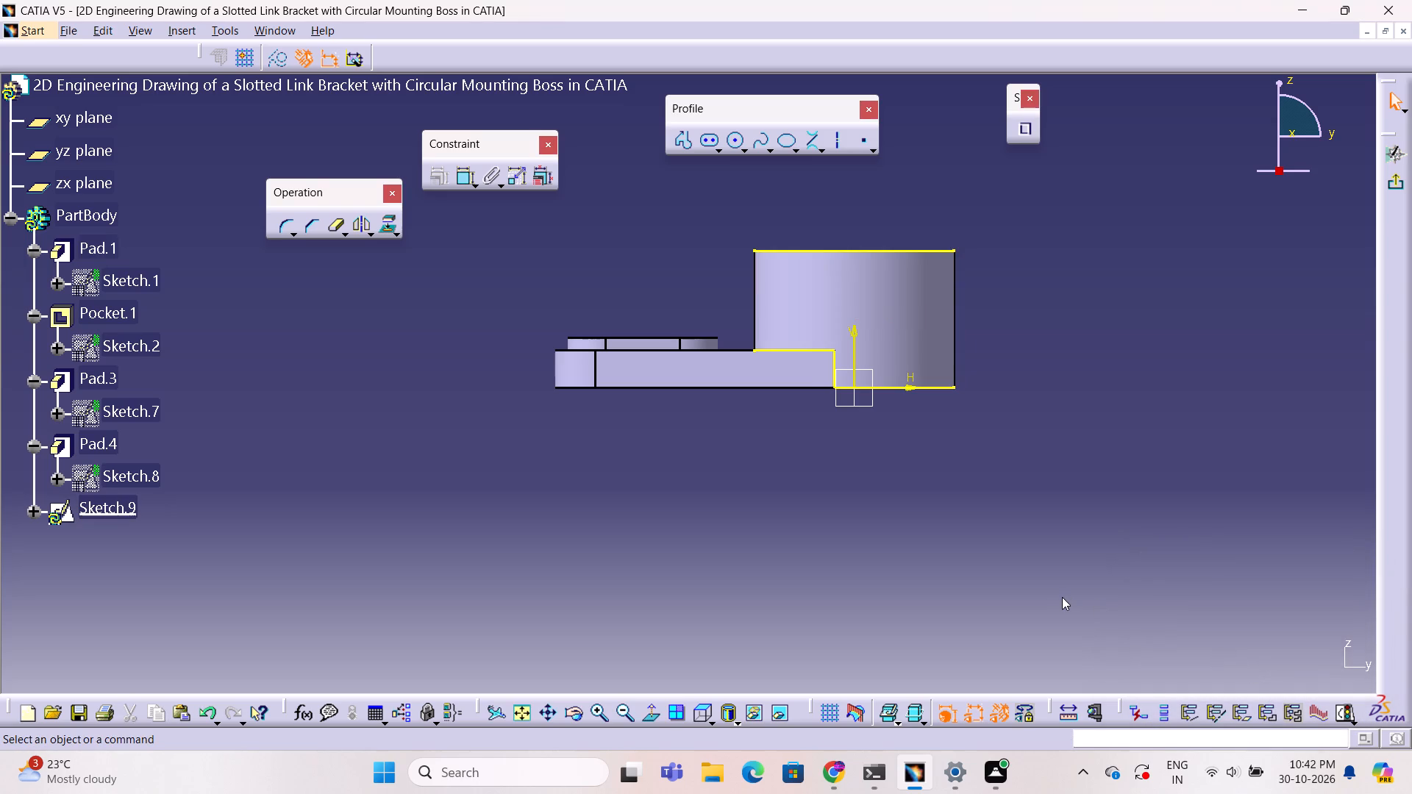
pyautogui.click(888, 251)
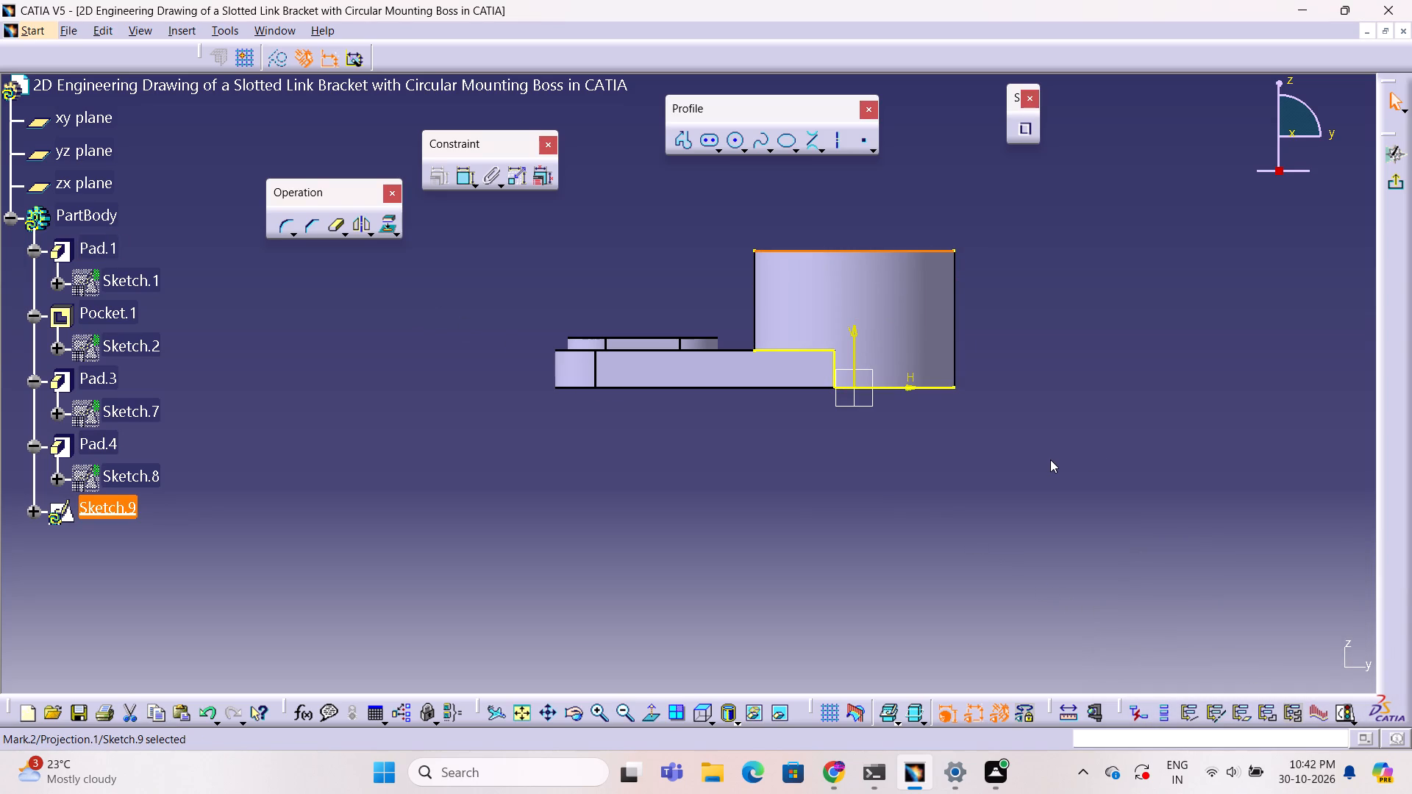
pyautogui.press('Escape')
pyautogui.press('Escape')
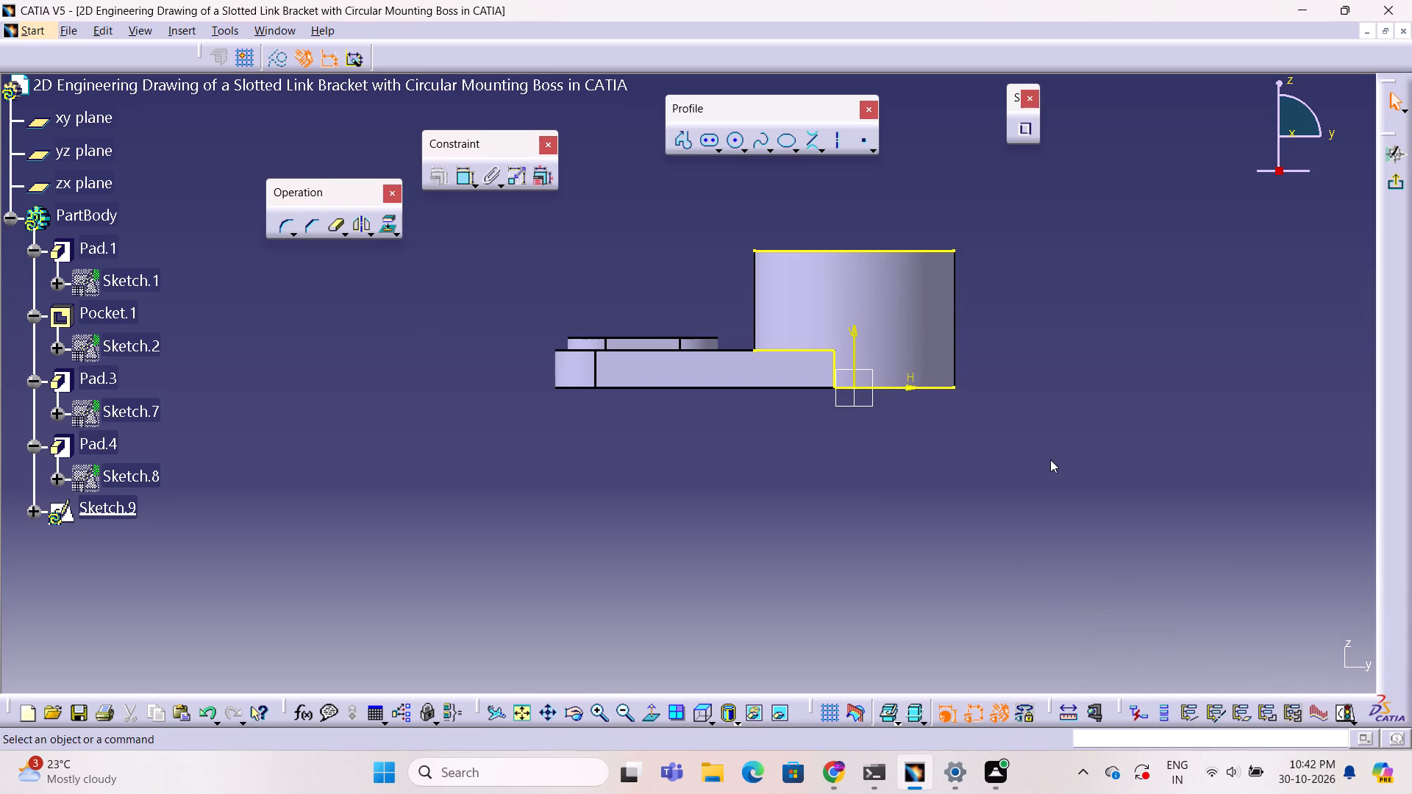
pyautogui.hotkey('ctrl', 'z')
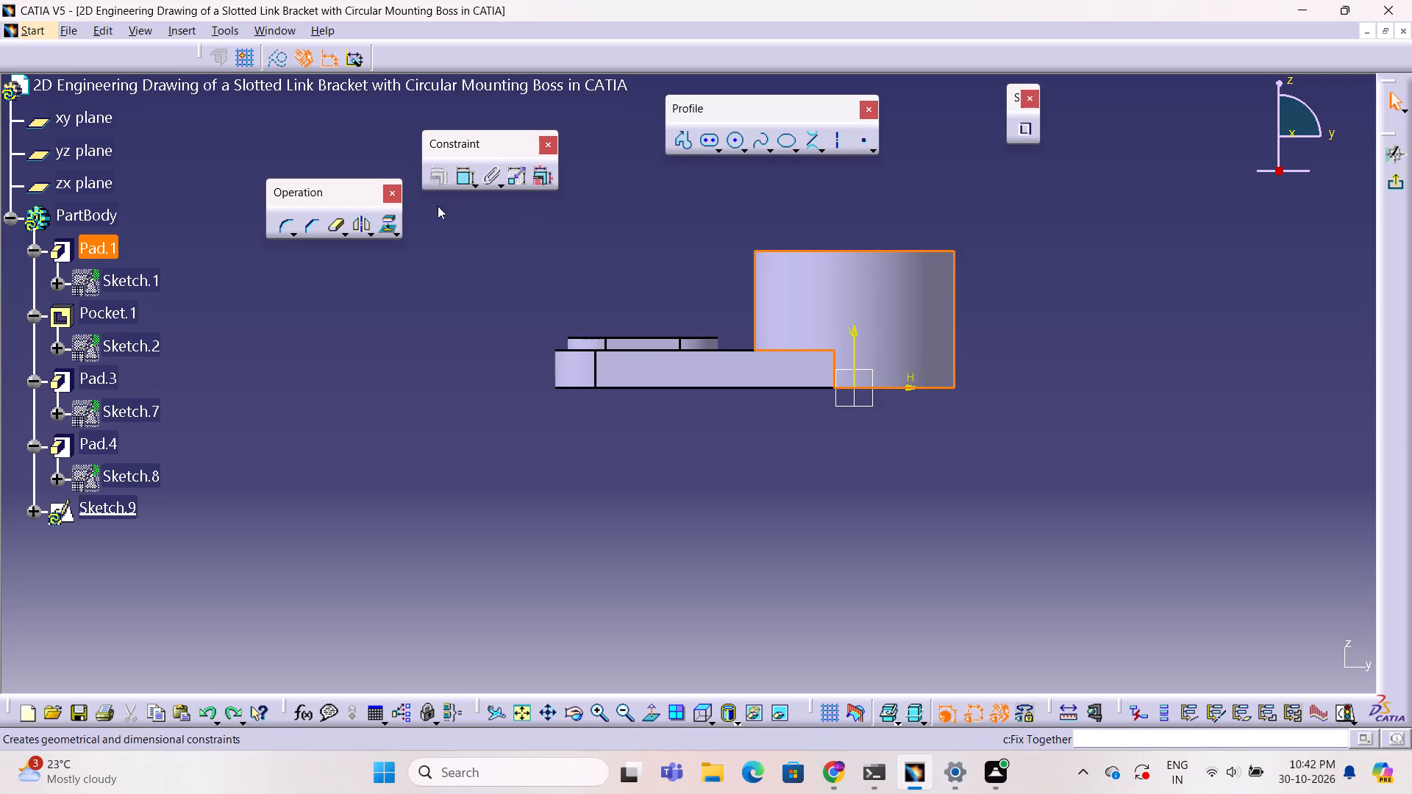
# Project the boss's outer cylindrical face into the sketch and convert the projected edges to construction elements.
pyautogui.click(385, 224)
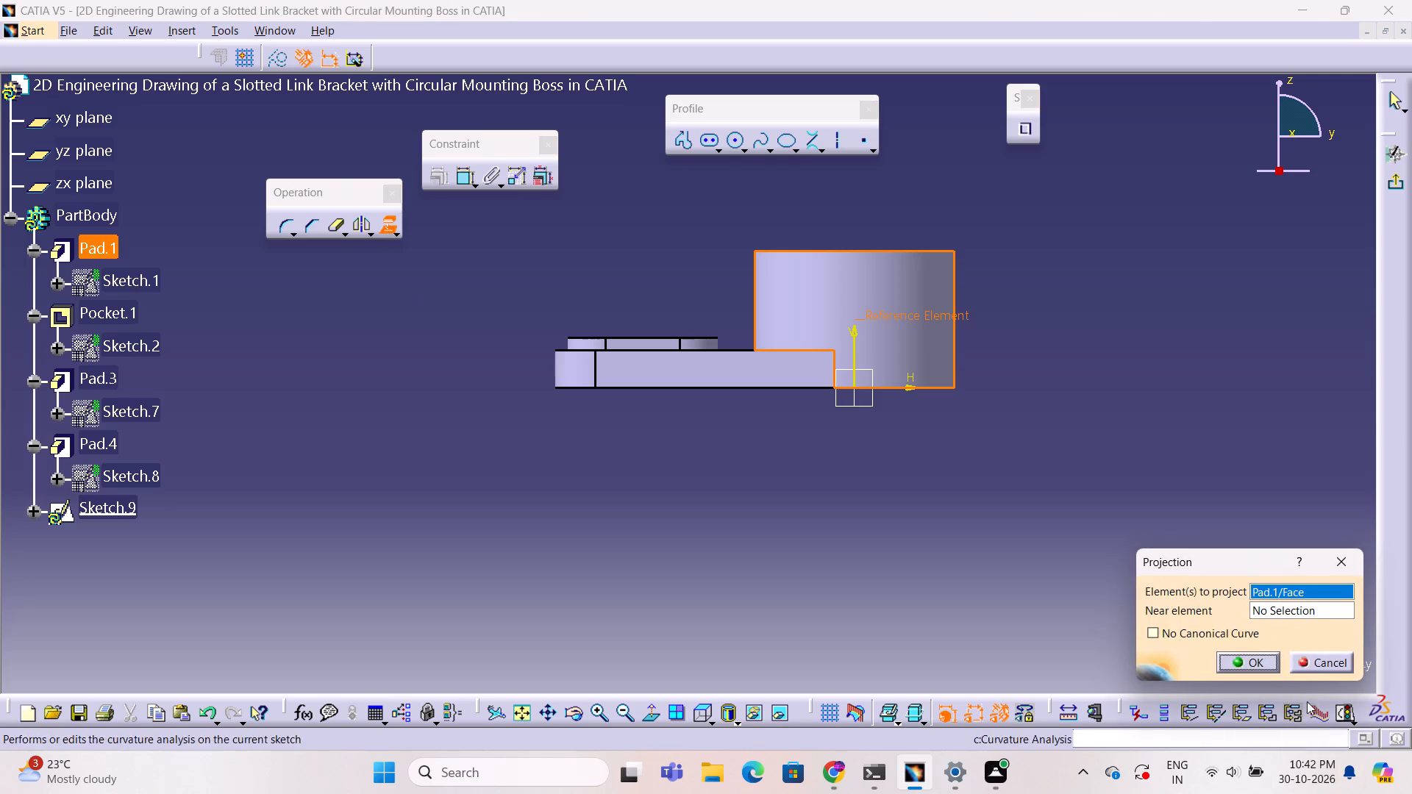
pyautogui.click(1254, 657)
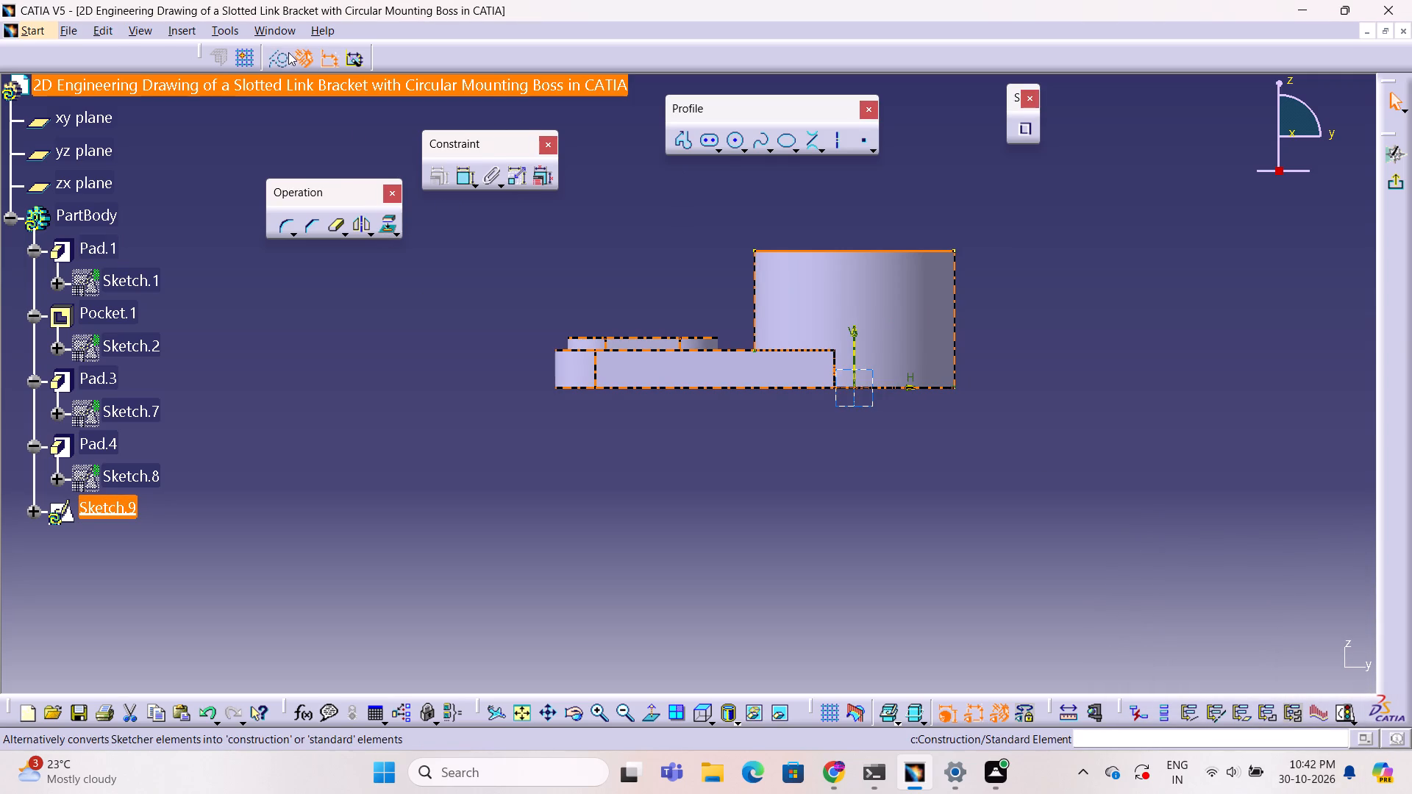
pyautogui.click(275, 61)
pyautogui.click(697, 282)
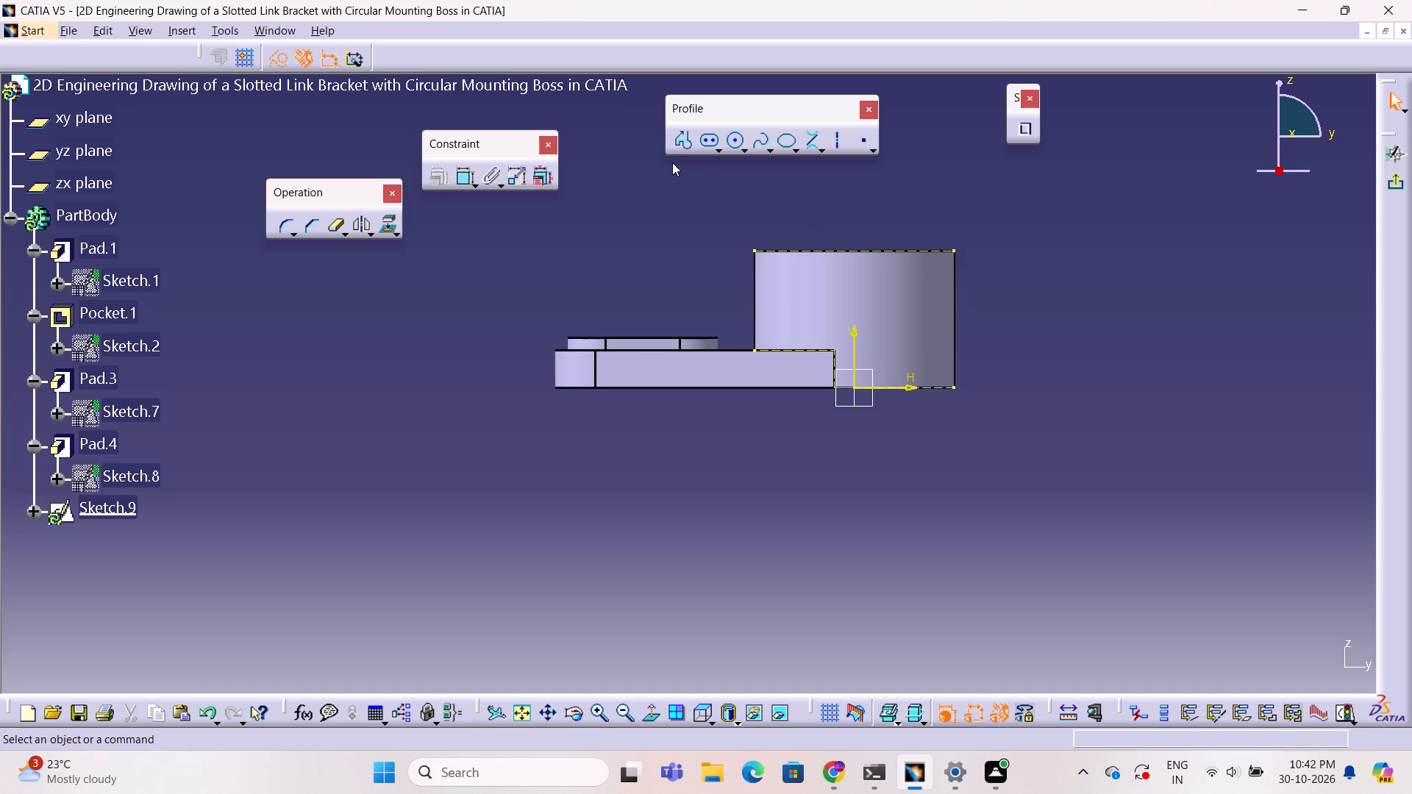
# Draw a vertical construction line along the boss's slot-side edge, from its top corner at H -40, V 55 down to the link's upper face.
pyautogui.click(684, 146)
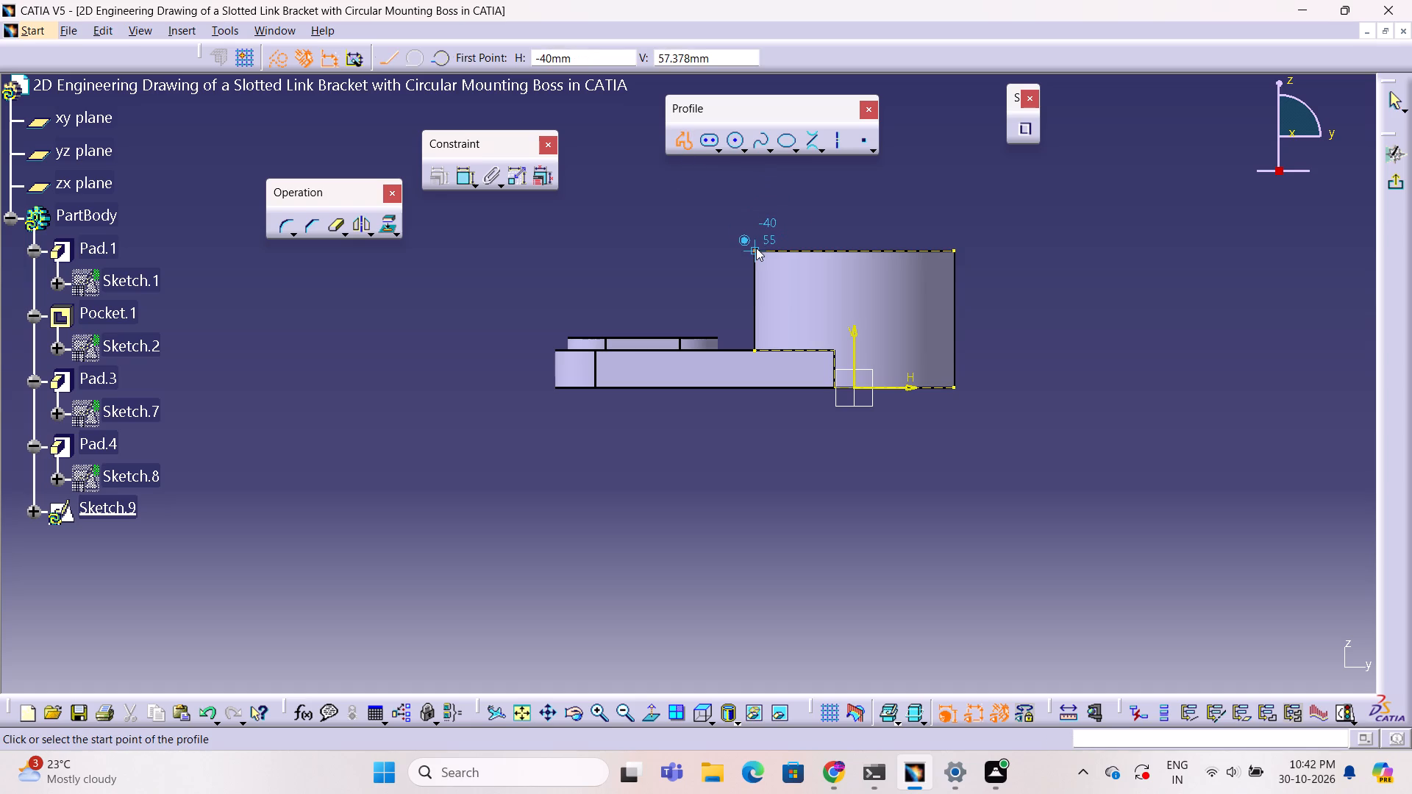
pyautogui.click(755, 249)
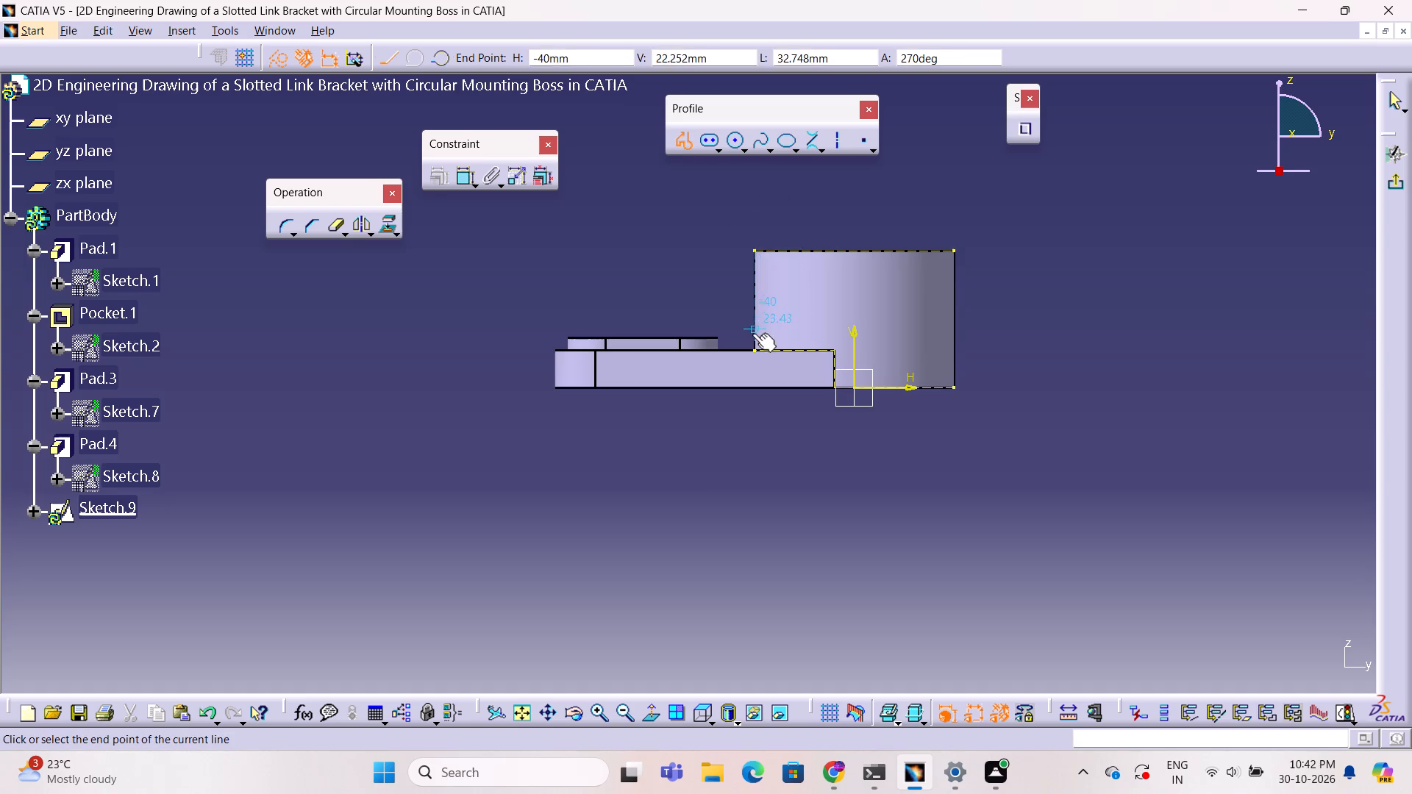
pyautogui.click(282, 63)
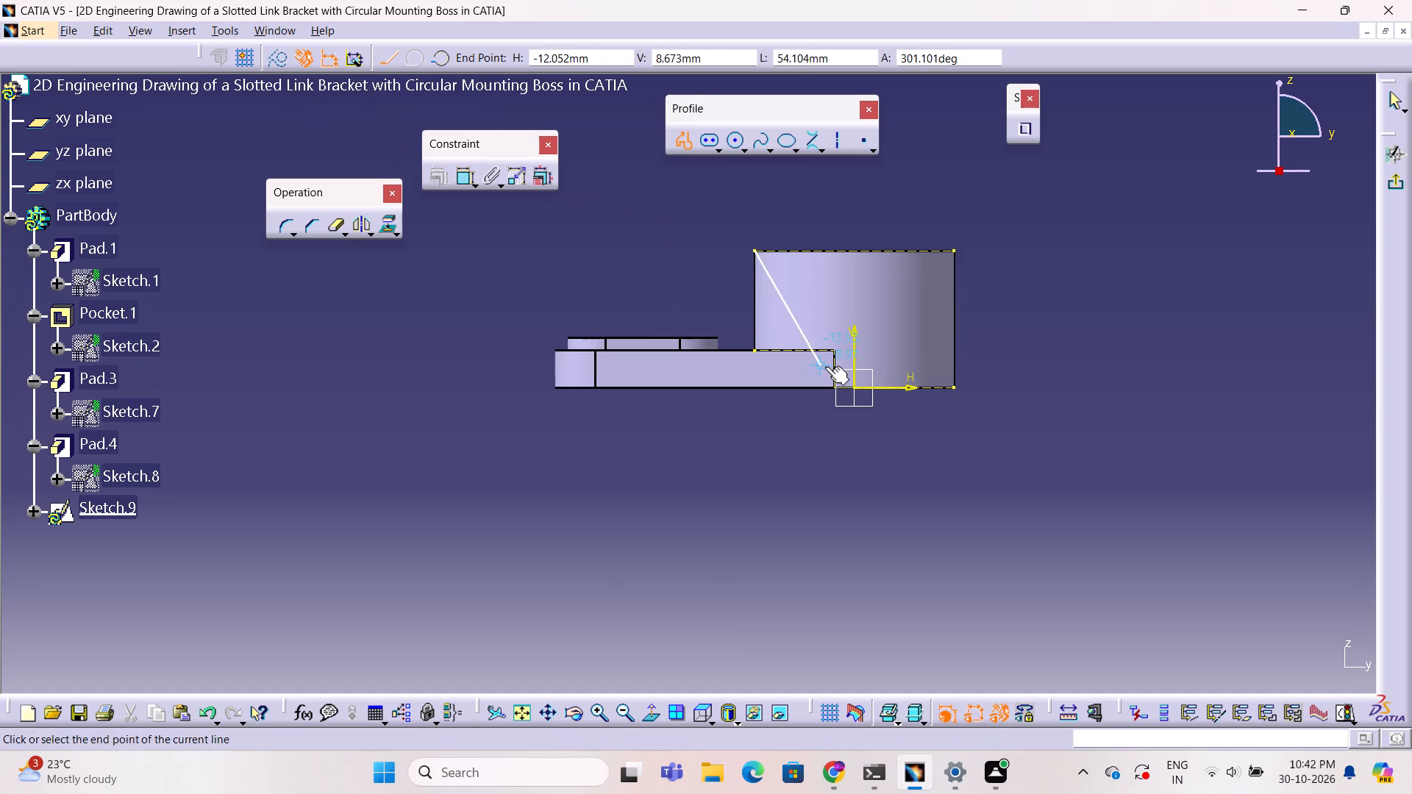
pyautogui.click(282, 60)
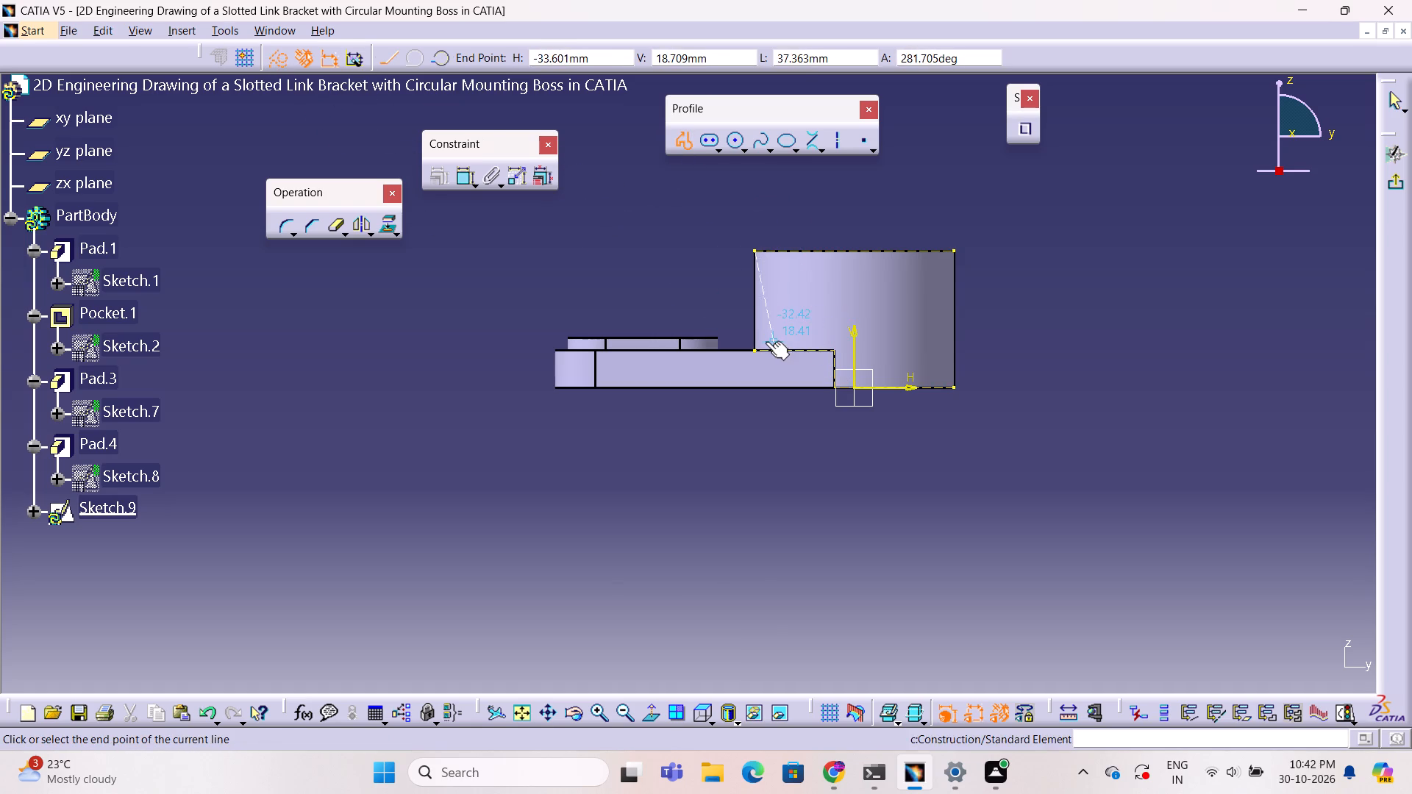
pyautogui.click(754, 350)
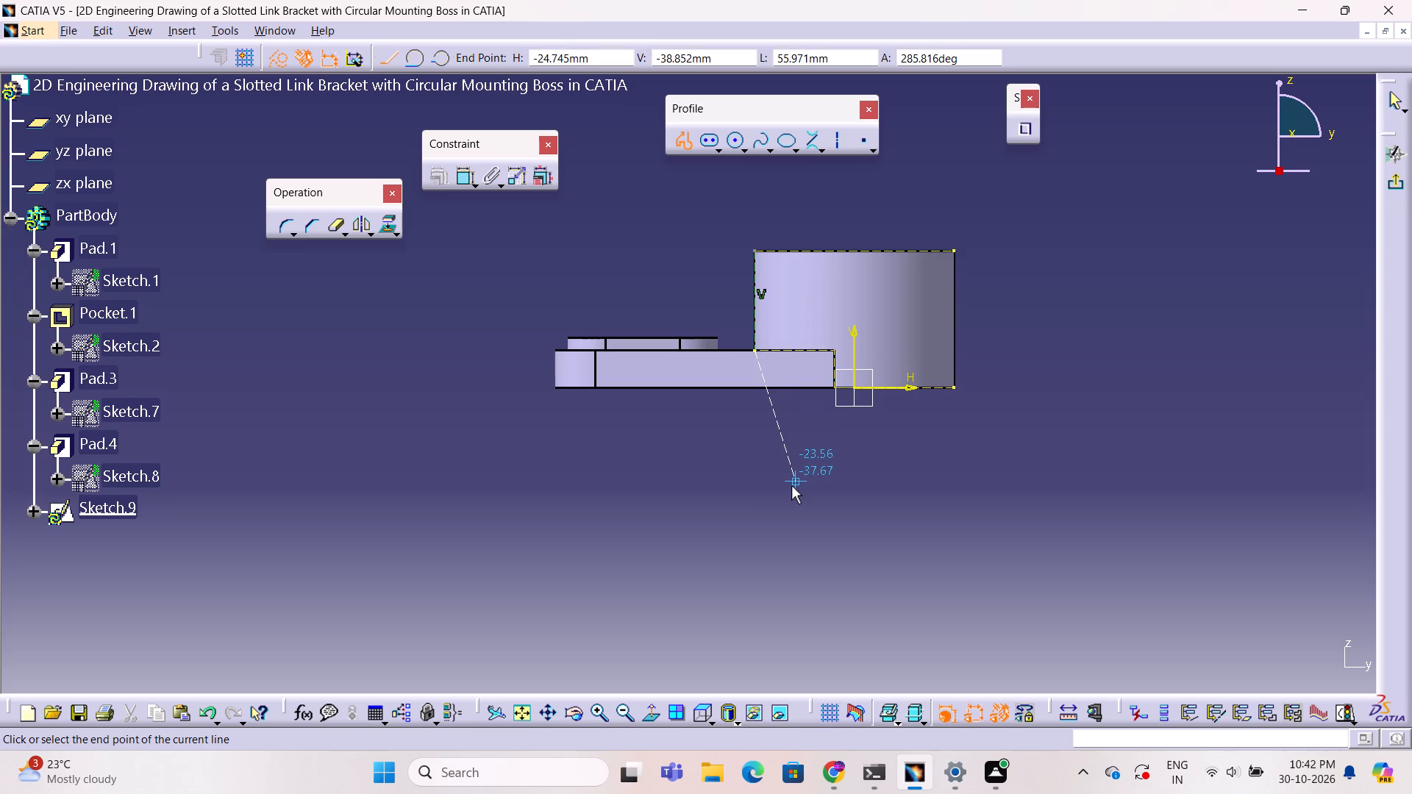
pyautogui.press('Escape')
pyautogui.press('Escape')
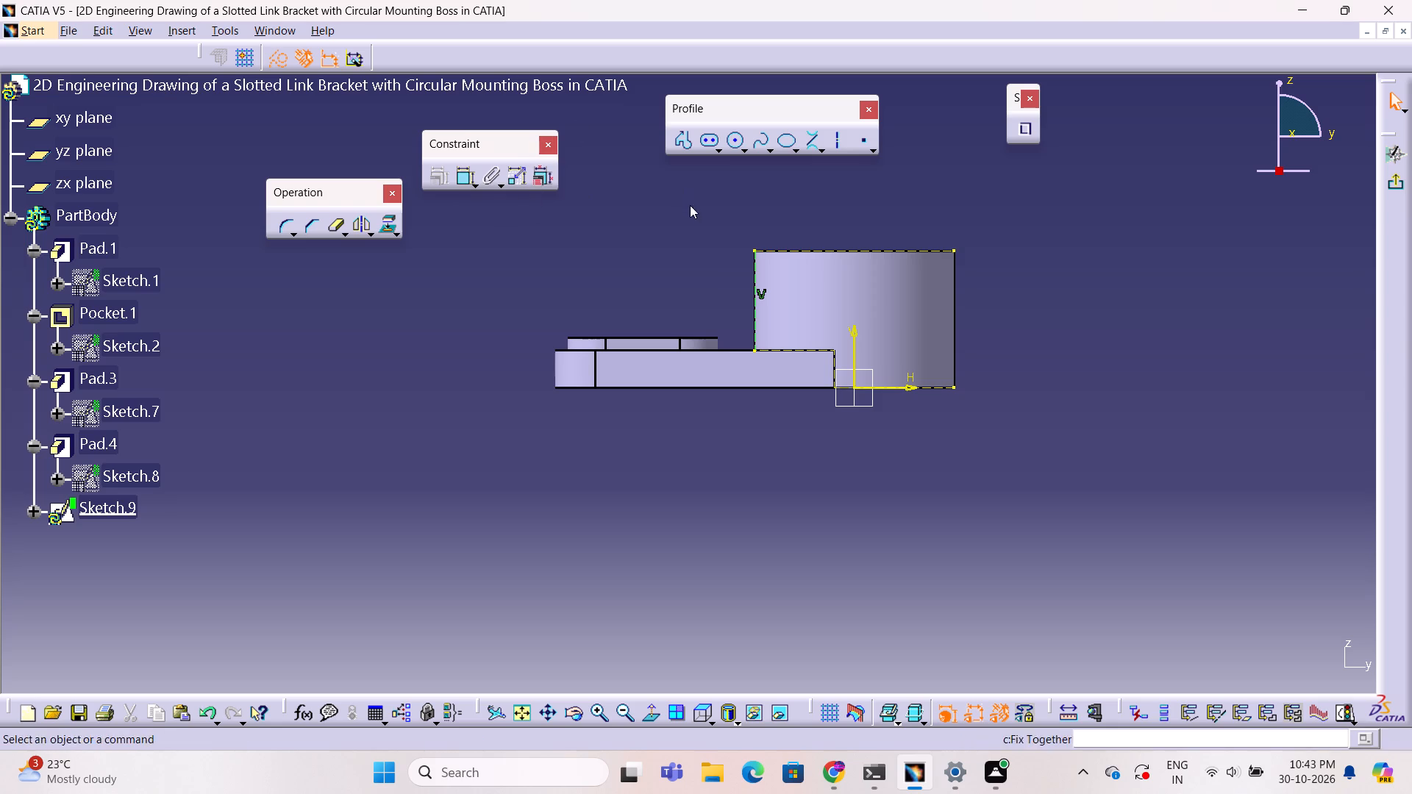
# Switch to standard geometry and start a new Profile in the yz-plane sketch.
pyautogui.click(277, 60)
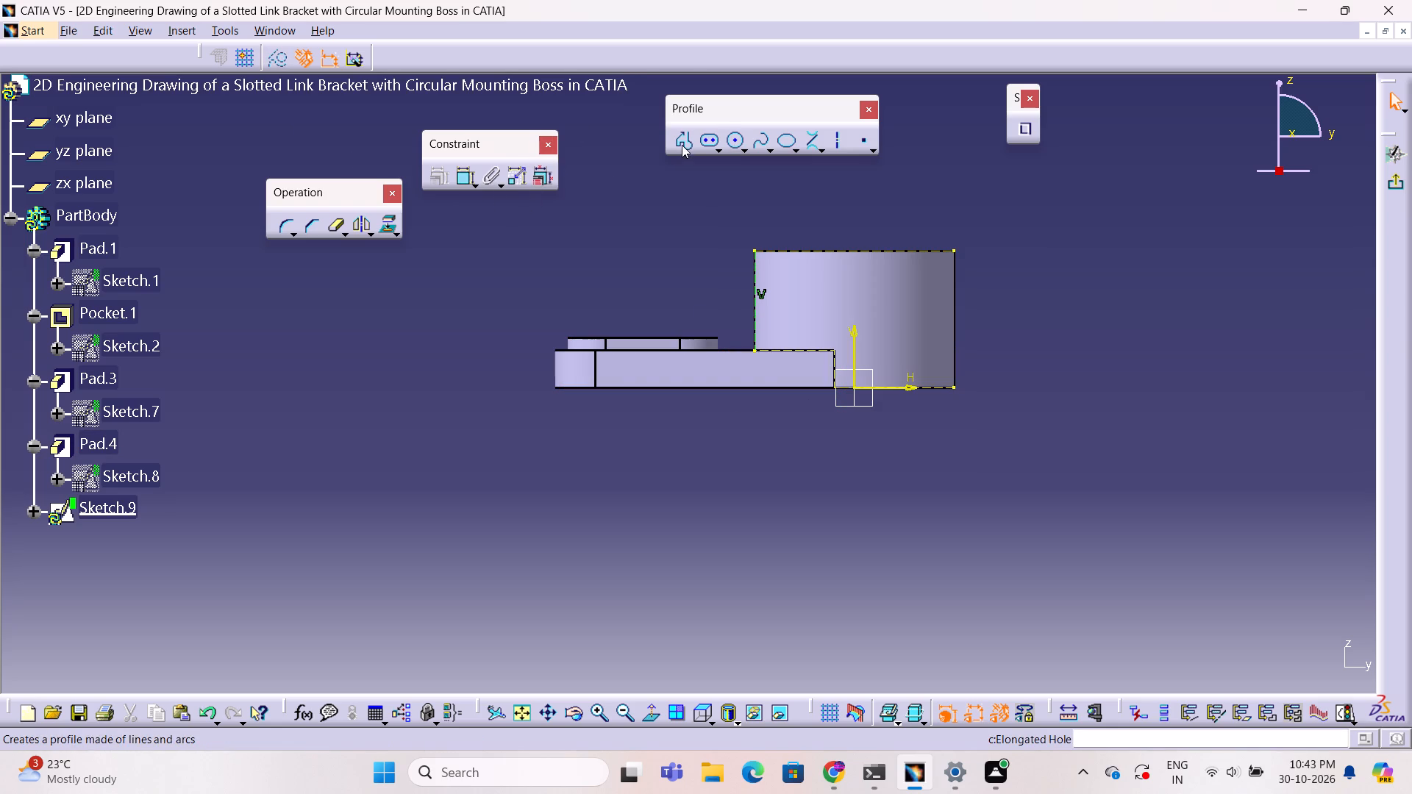
pyautogui.click(682, 144)
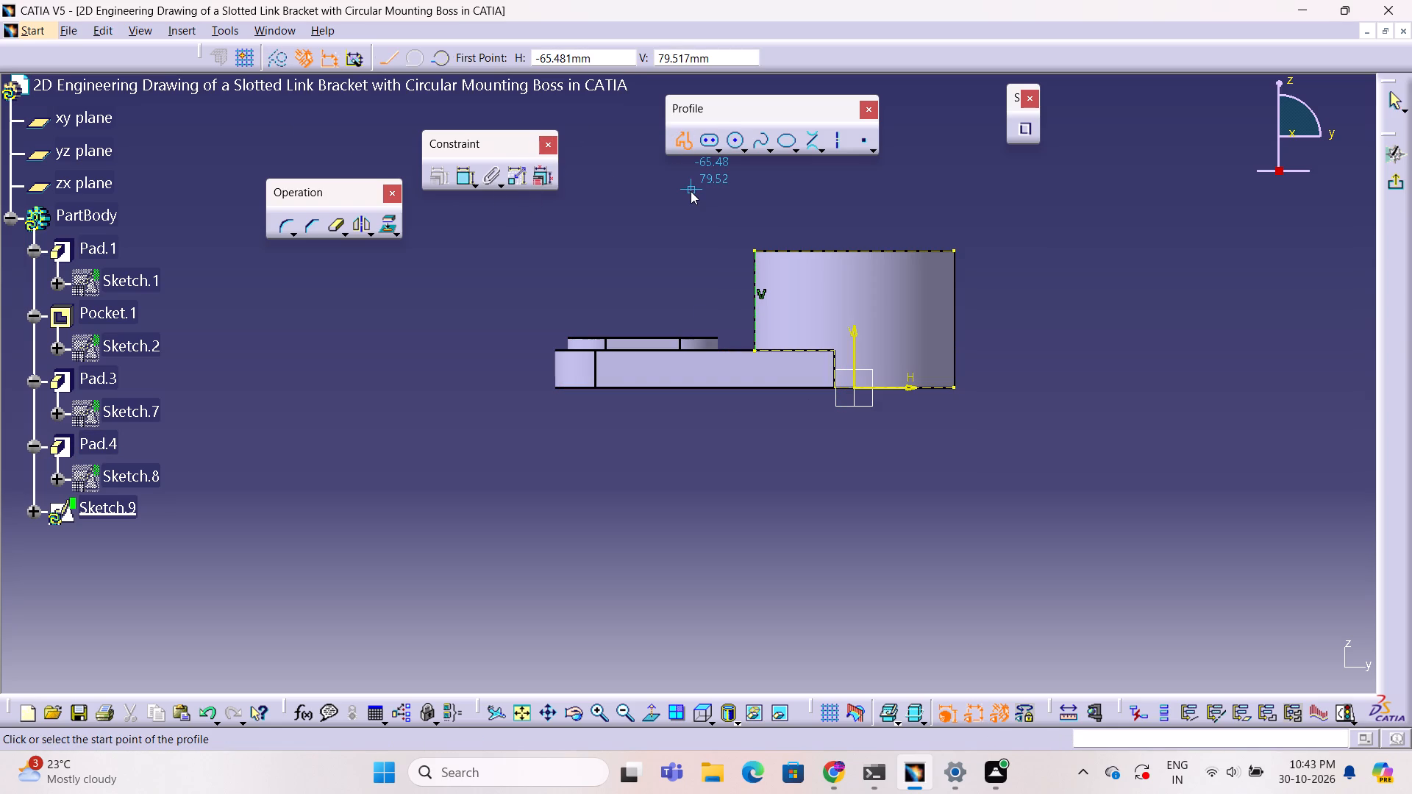
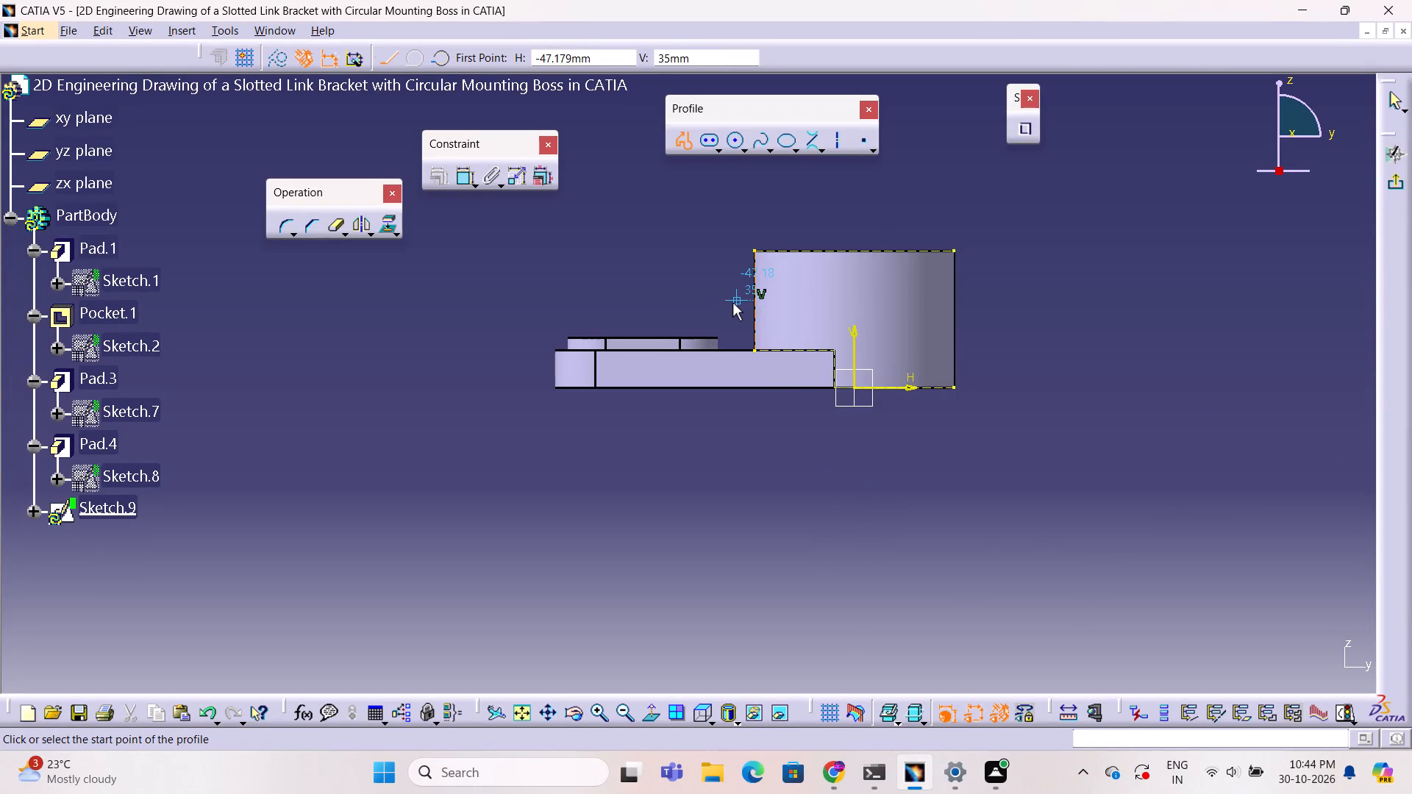
# Project the upper edge of the raised slot rim's boss-side end into the sketch and convert it to construction geometry.
pyautogui.press('Escape')
pyautogui.press('Escape')
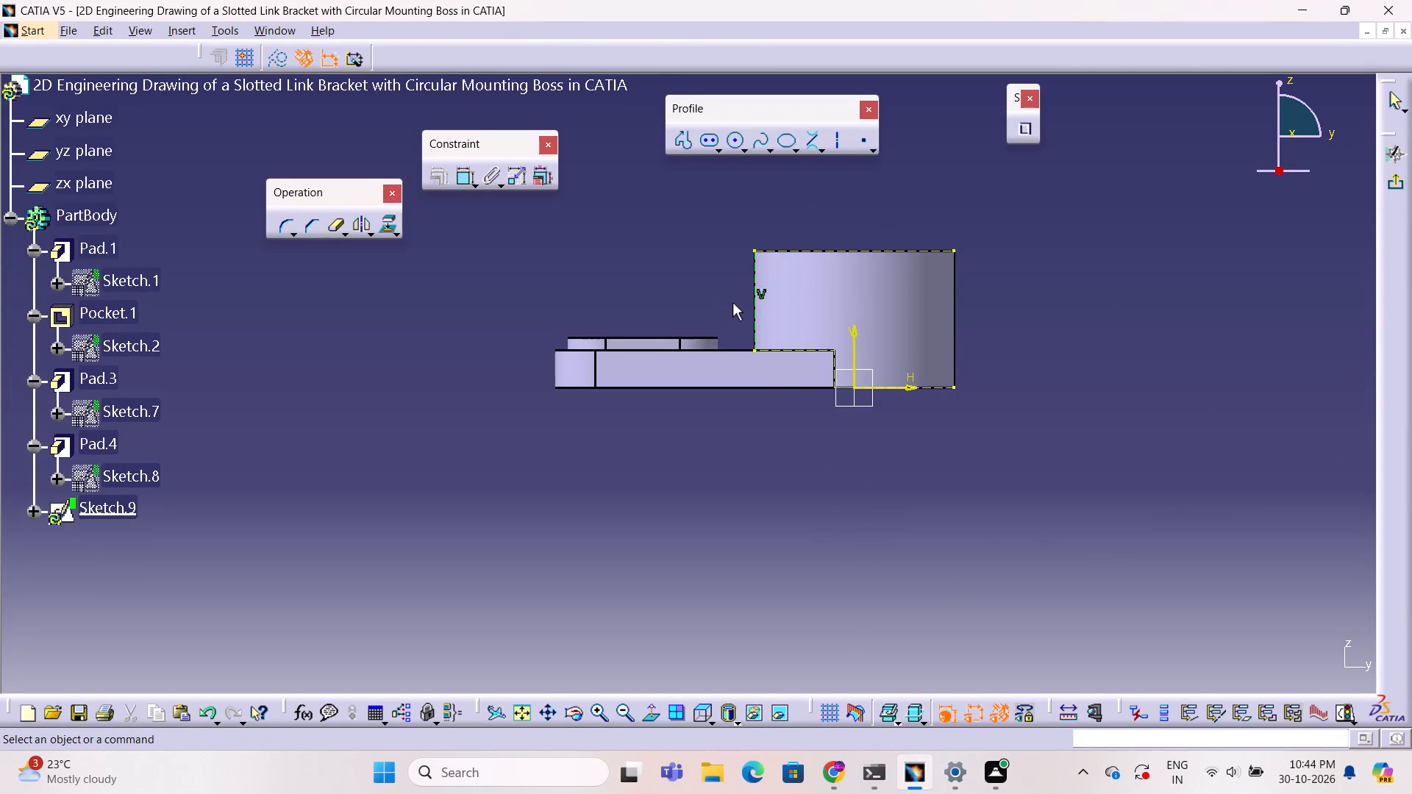
pyautogui.click(716, 337)
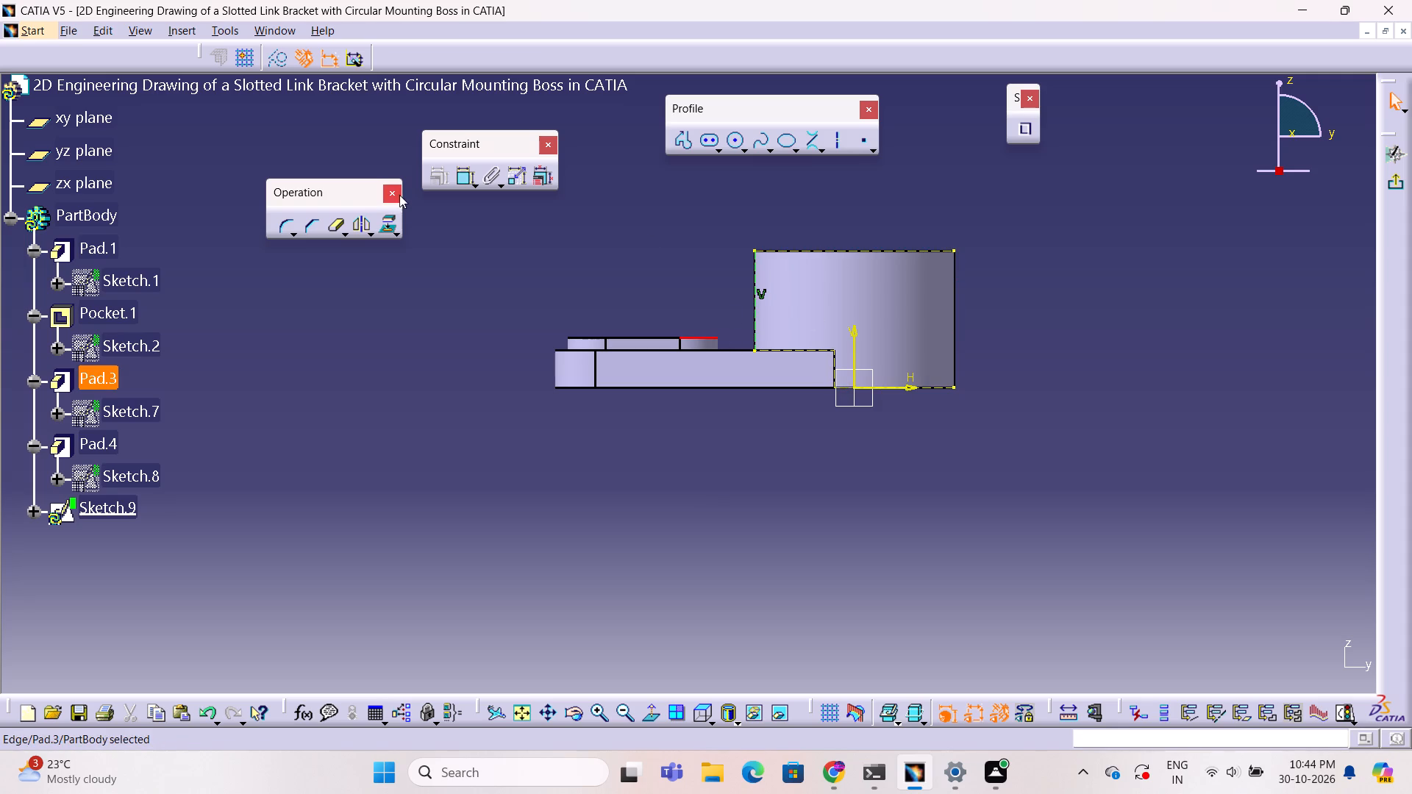
pyautogui.click(385, 221)
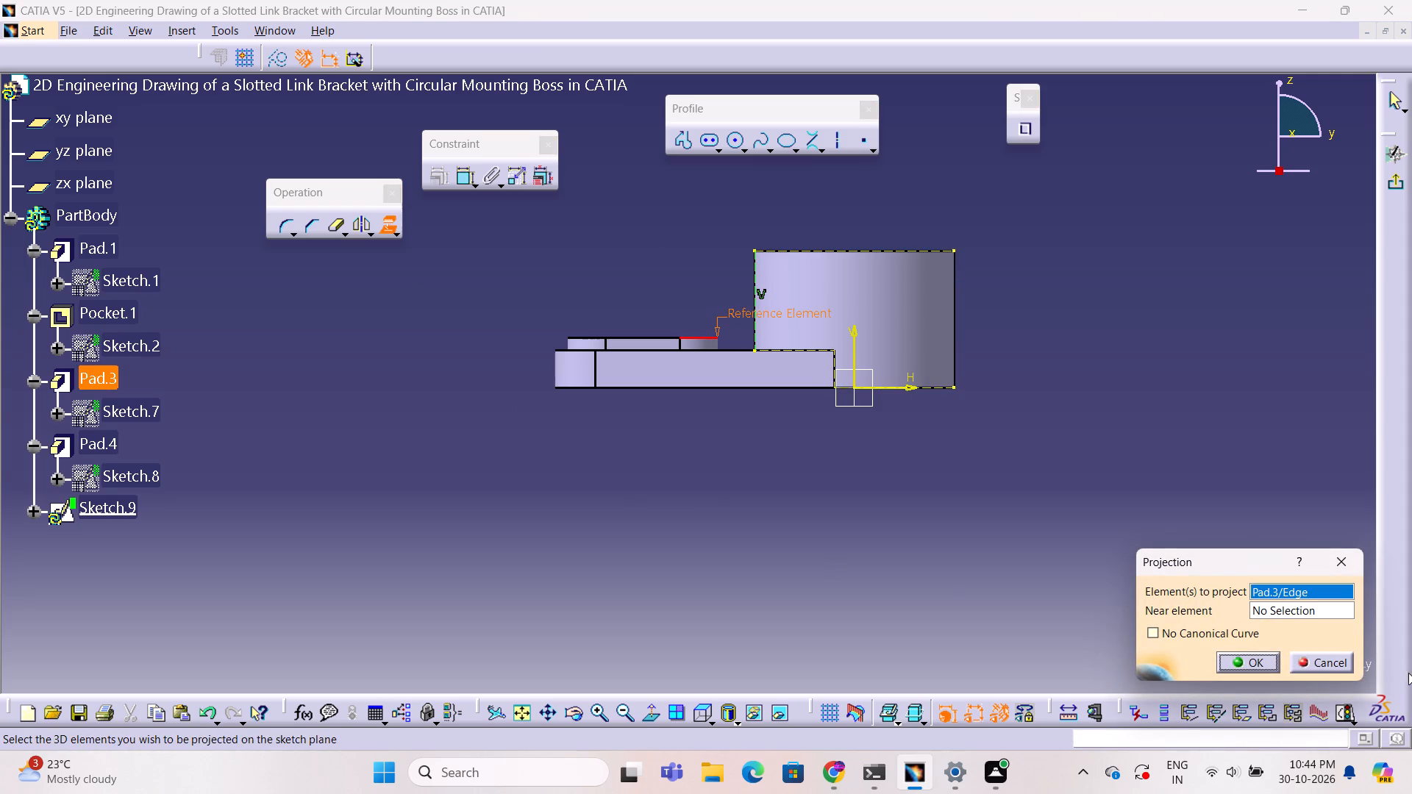
pyautogui.click(1264, 658)
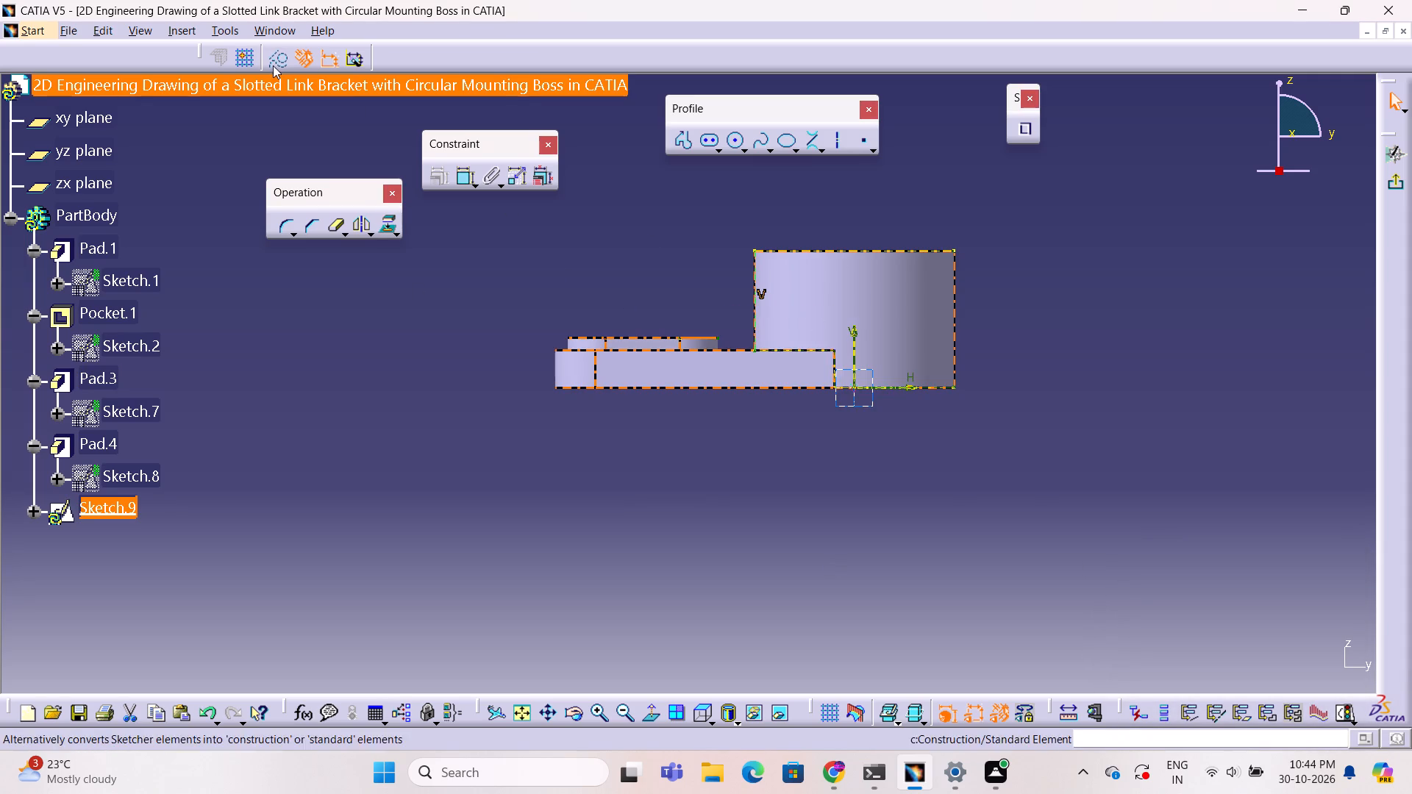
pyautogui.click(274, 65)
pyautogui.click(613, 286)
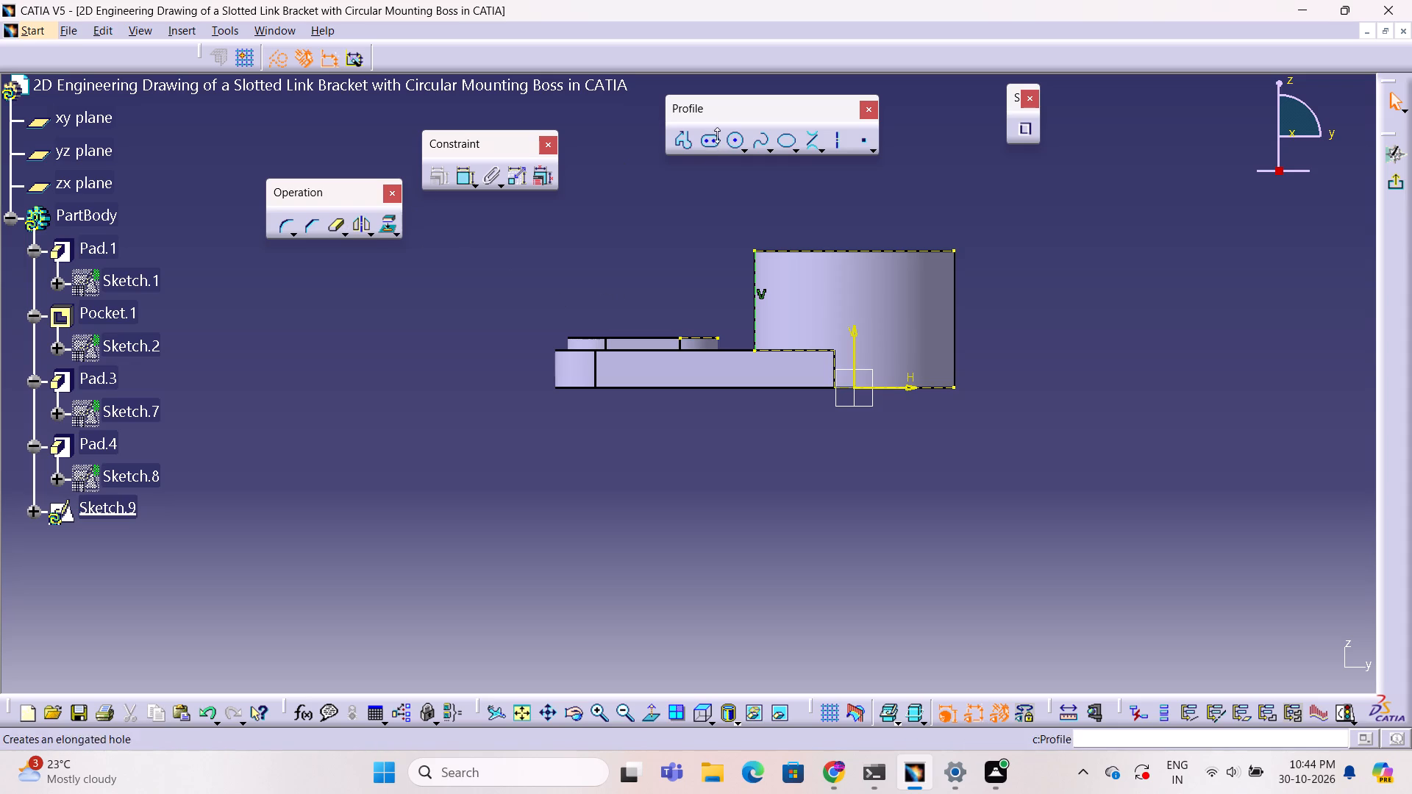
# Draw a standard slanted line from the boss's top corner at H -40, V 55 to the slot rim's end at H -55, V 20.
pyautogui.click(682, 144)
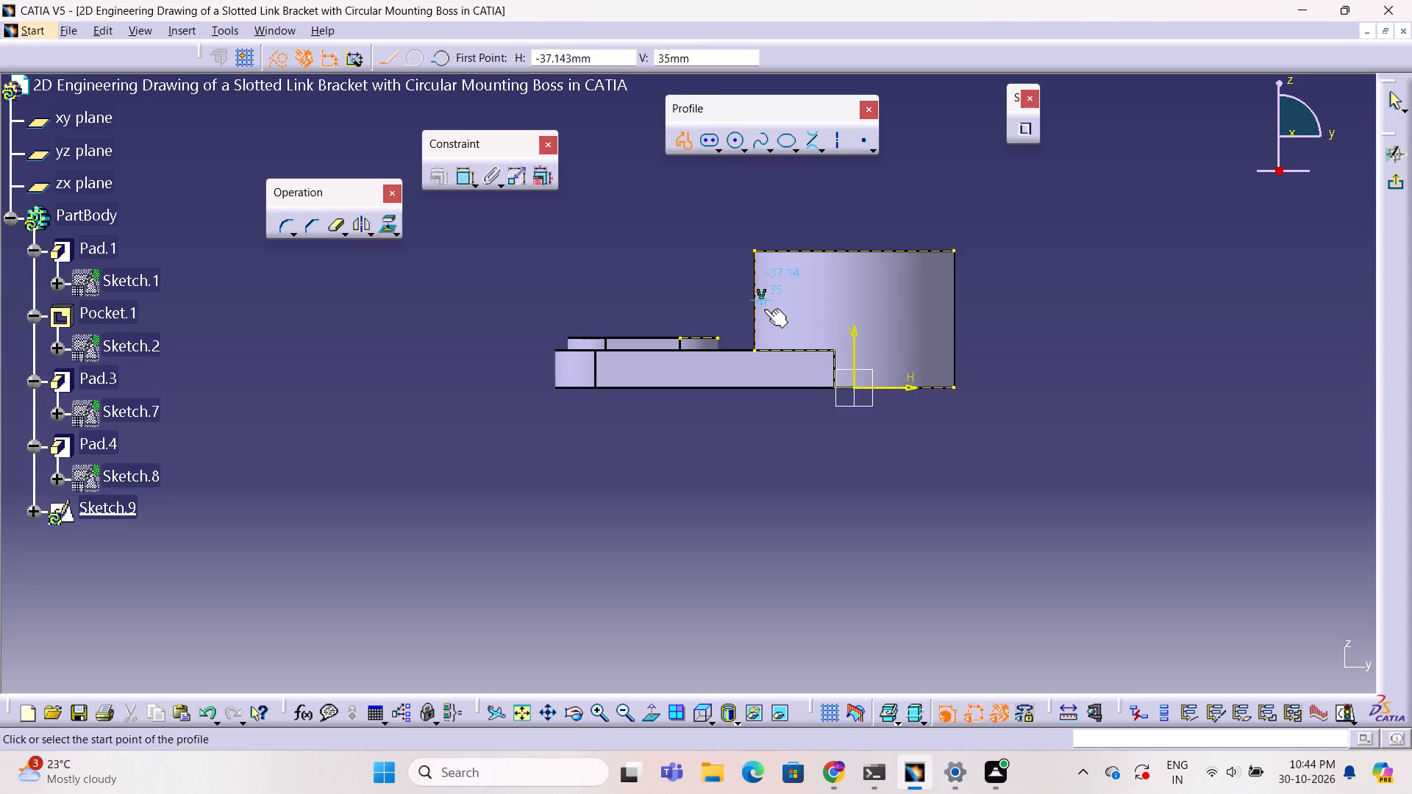
pyautogui.click(757, 251)
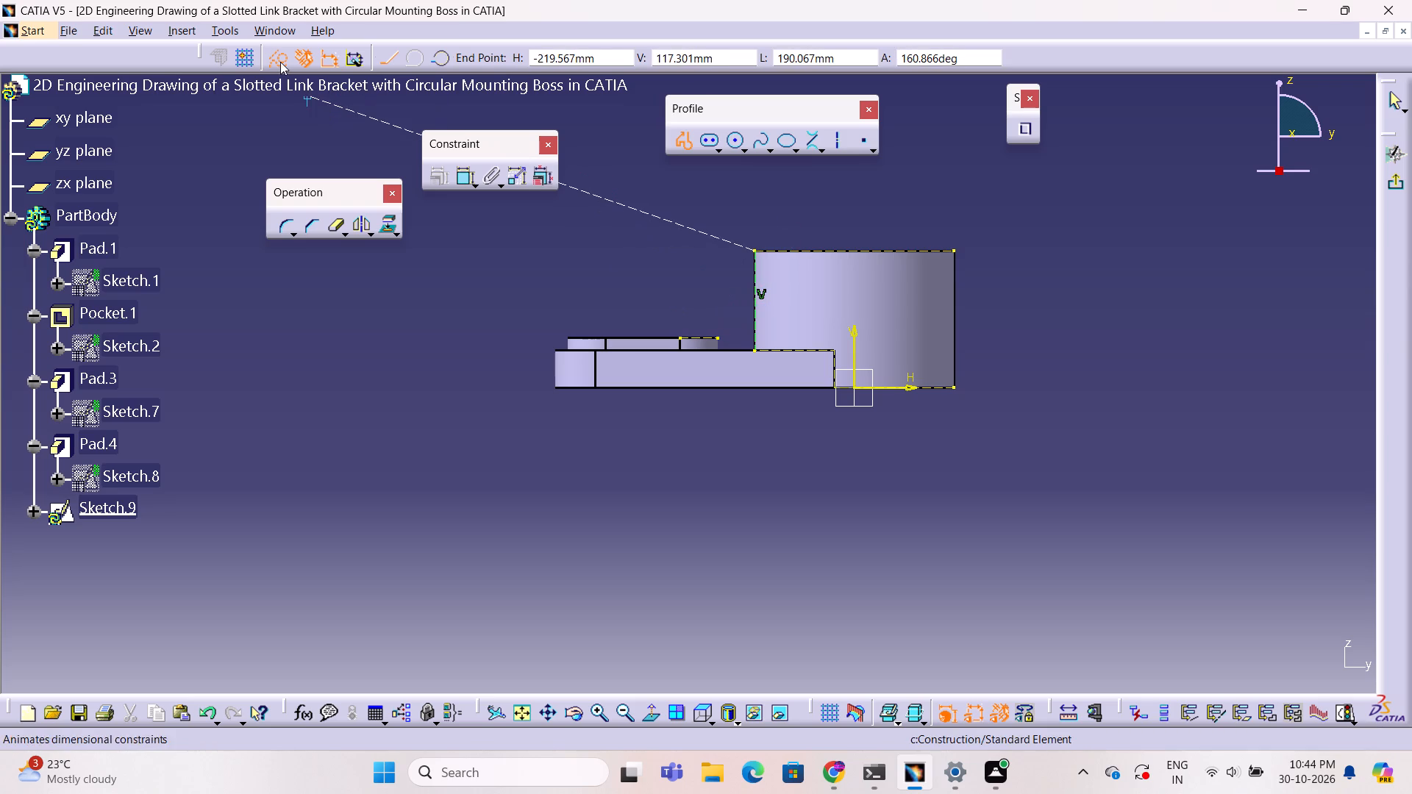
pyautogui.click(280, 62)
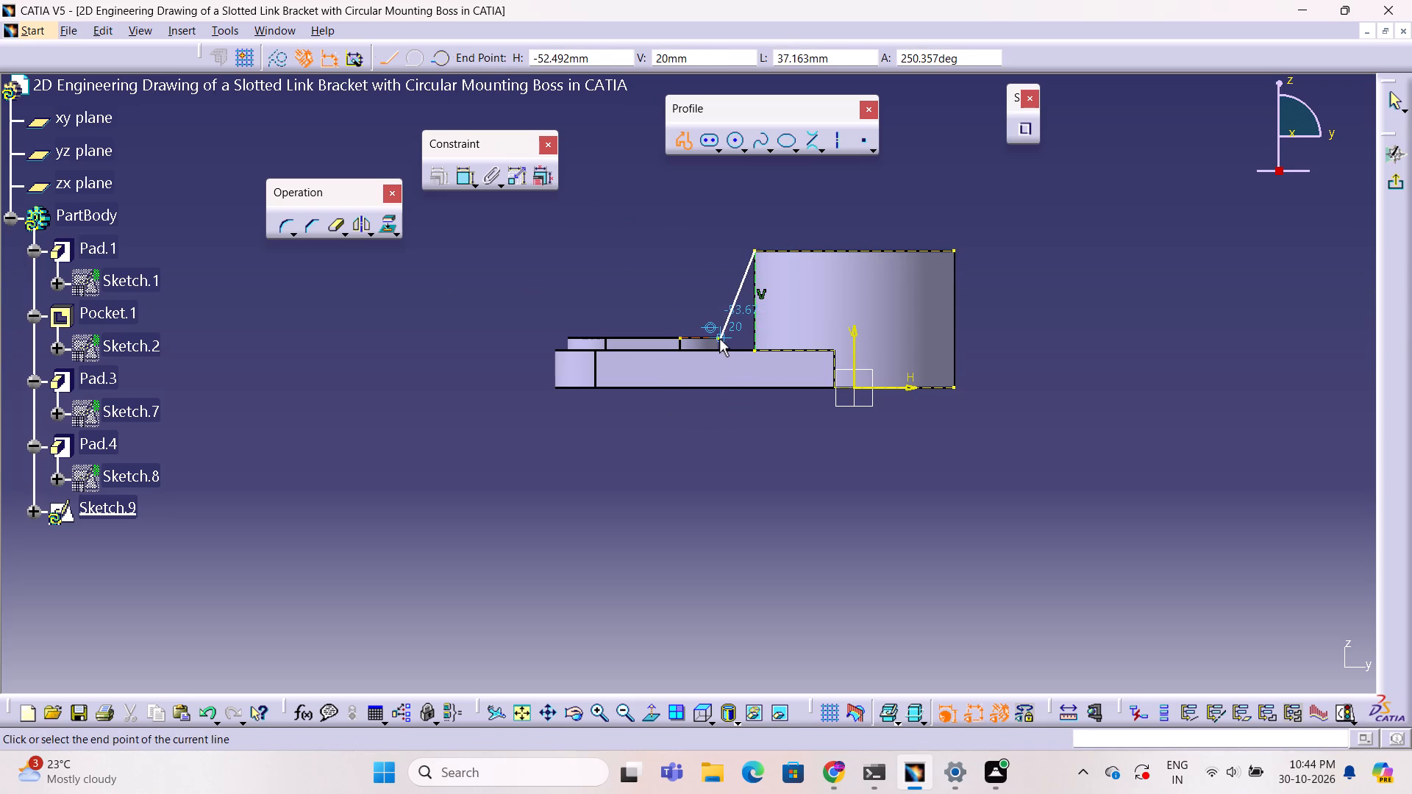
pyautogui.click(718, 340)
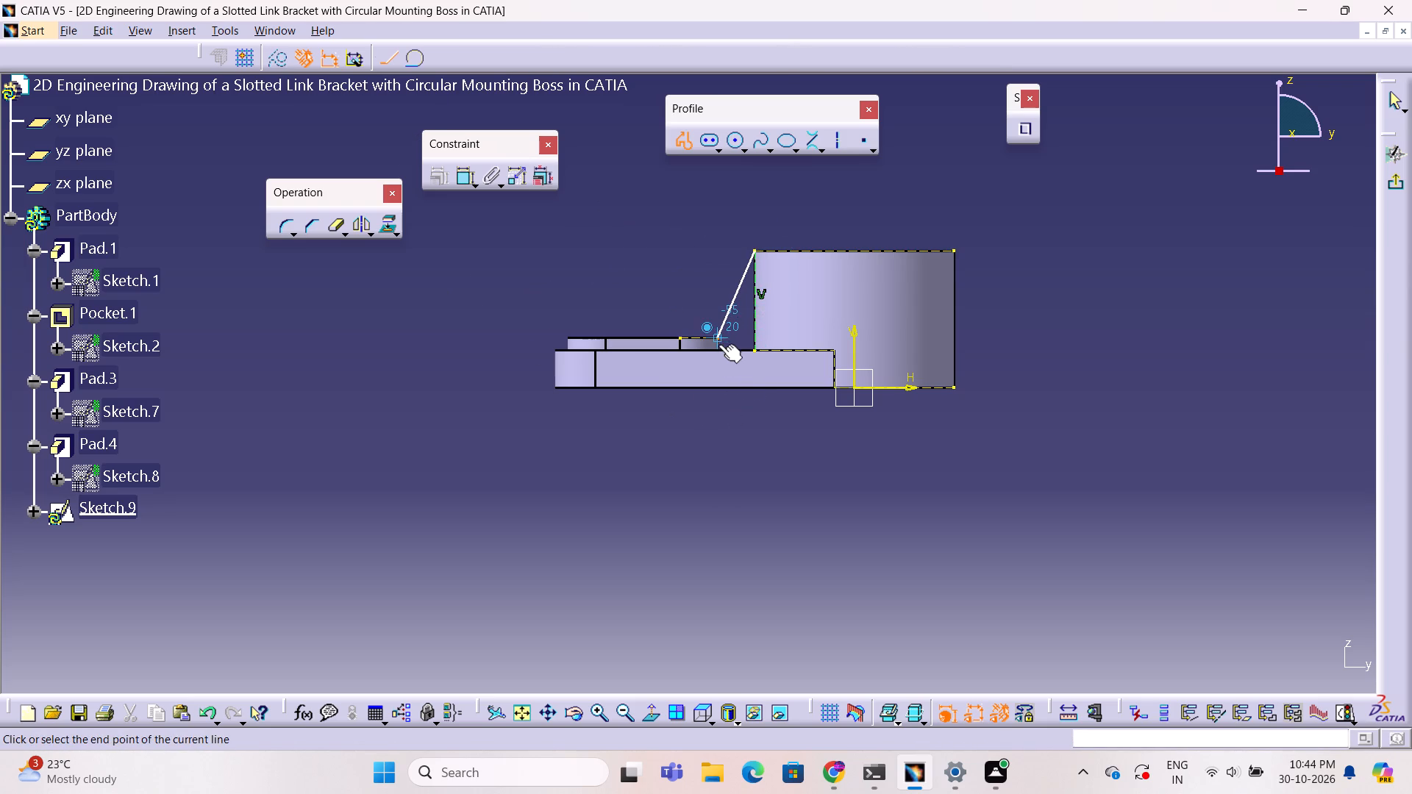
pyautogui.press('Escape')
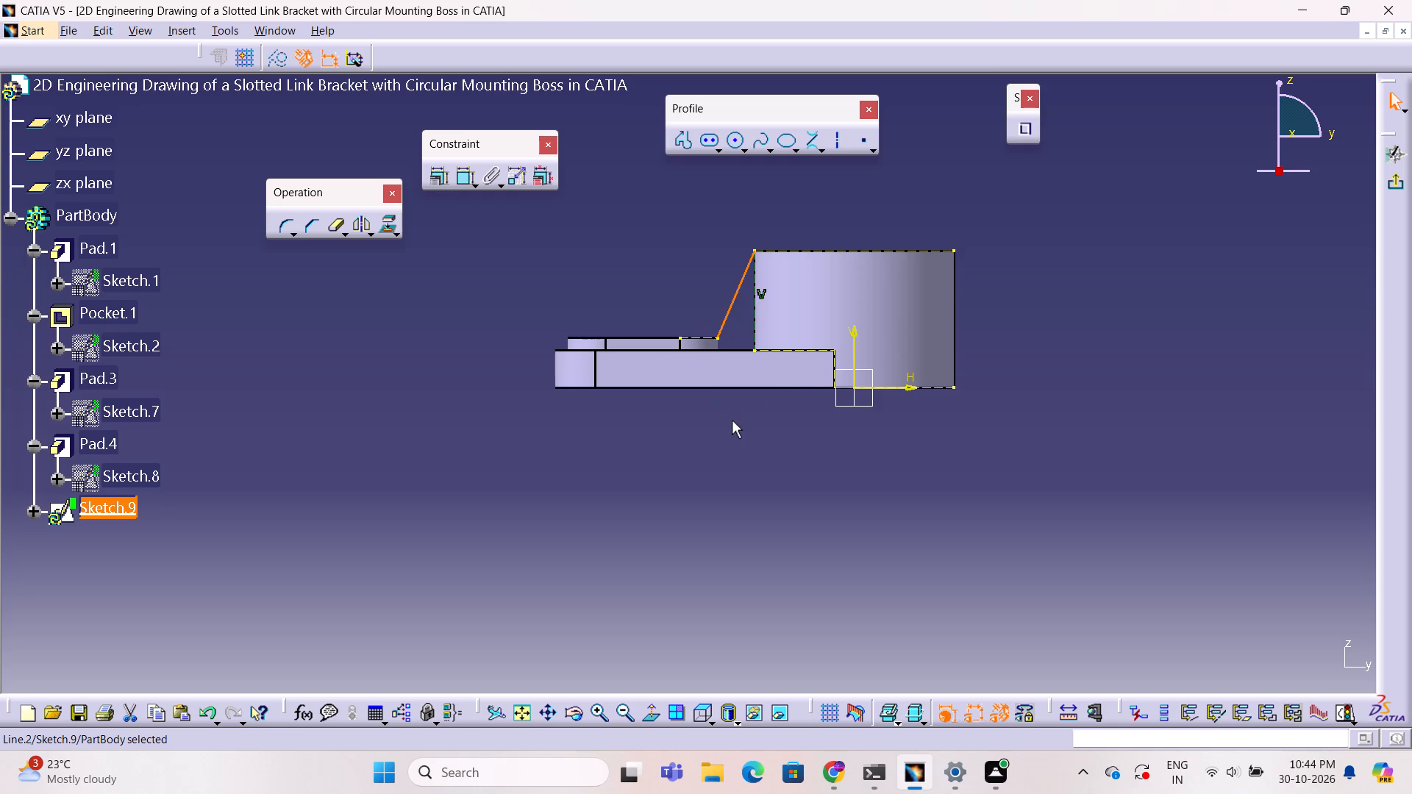
# Project the link's upper edge into the sketch and convert the projected line to construction geometry.
pyautogui.click(729, 352)
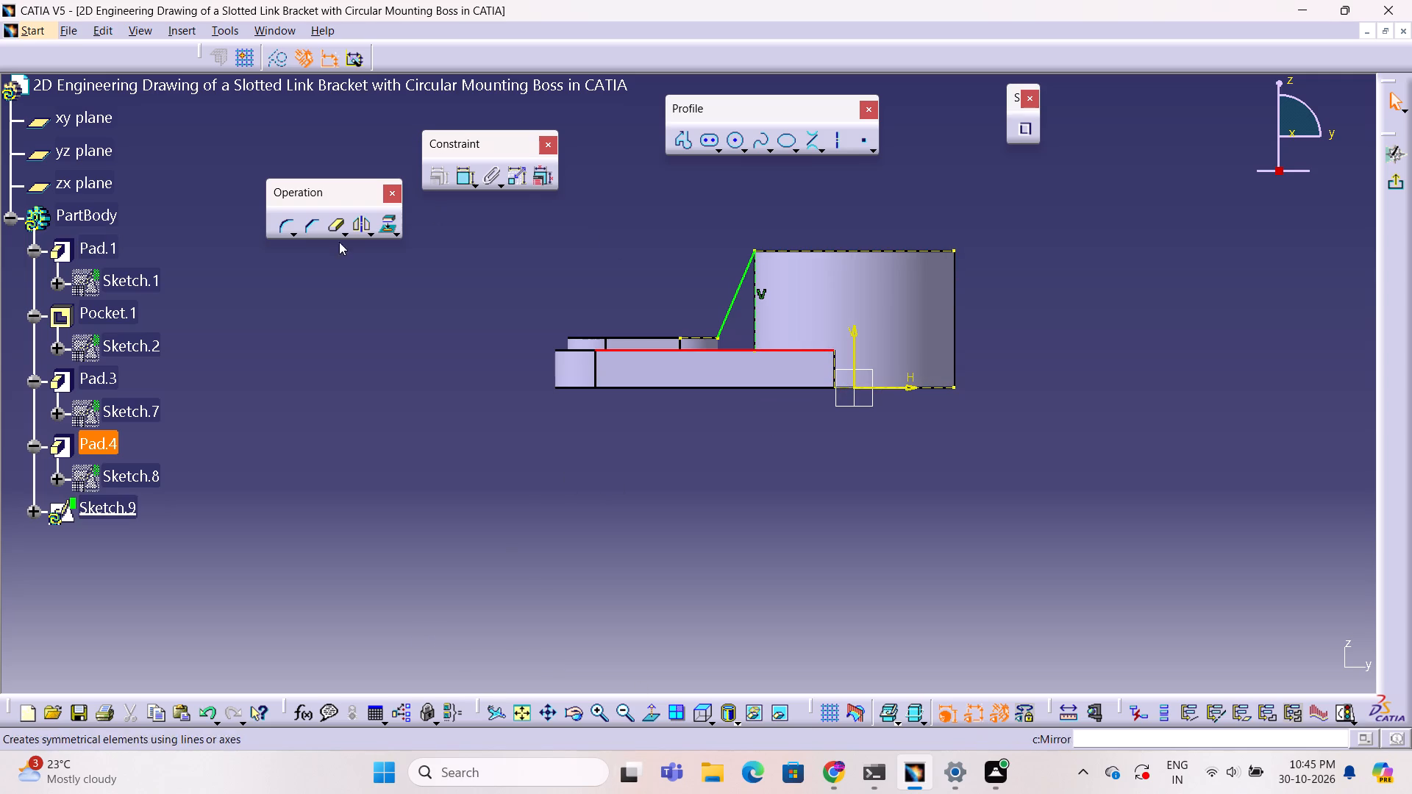
pyautogui.click(385, 230)
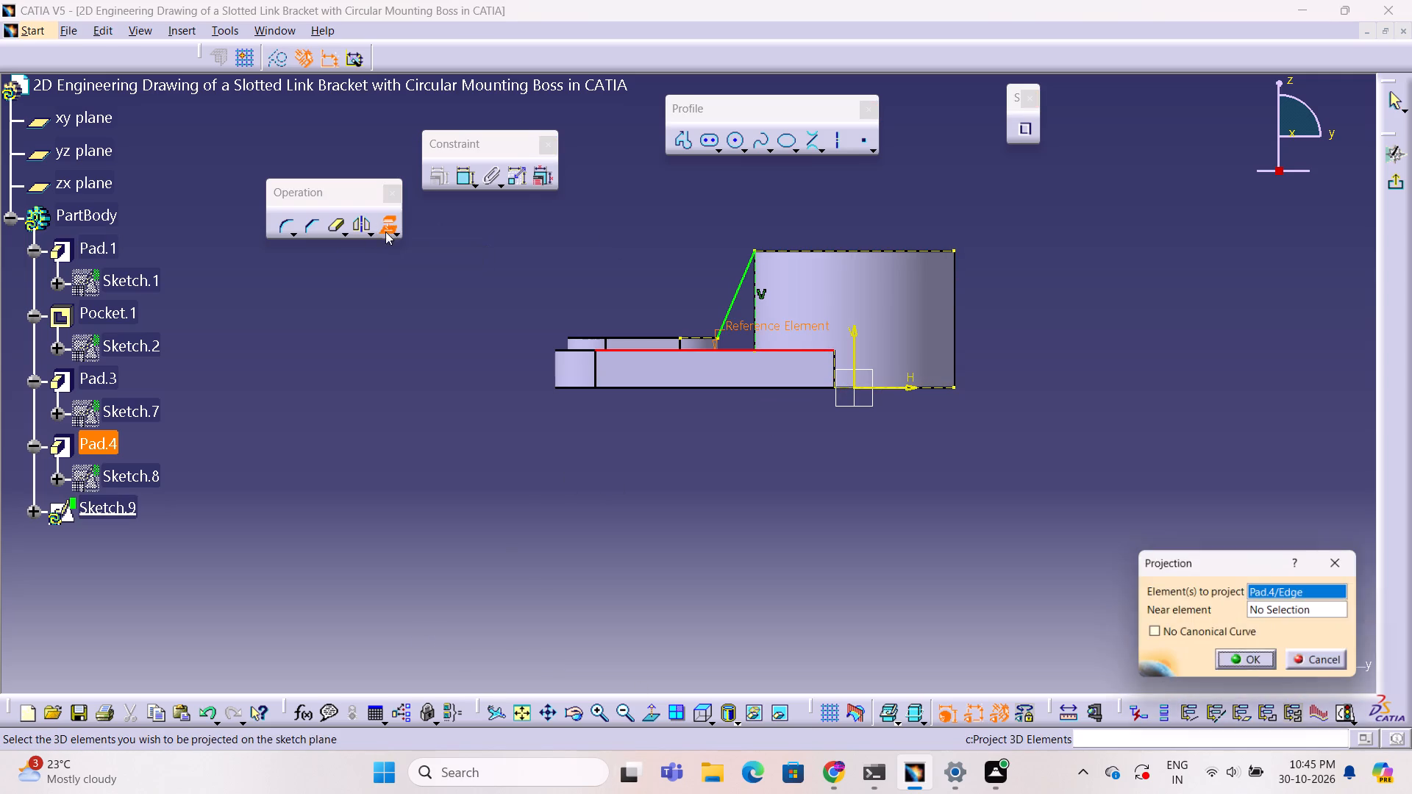
pyautogui.click(1239, 662)
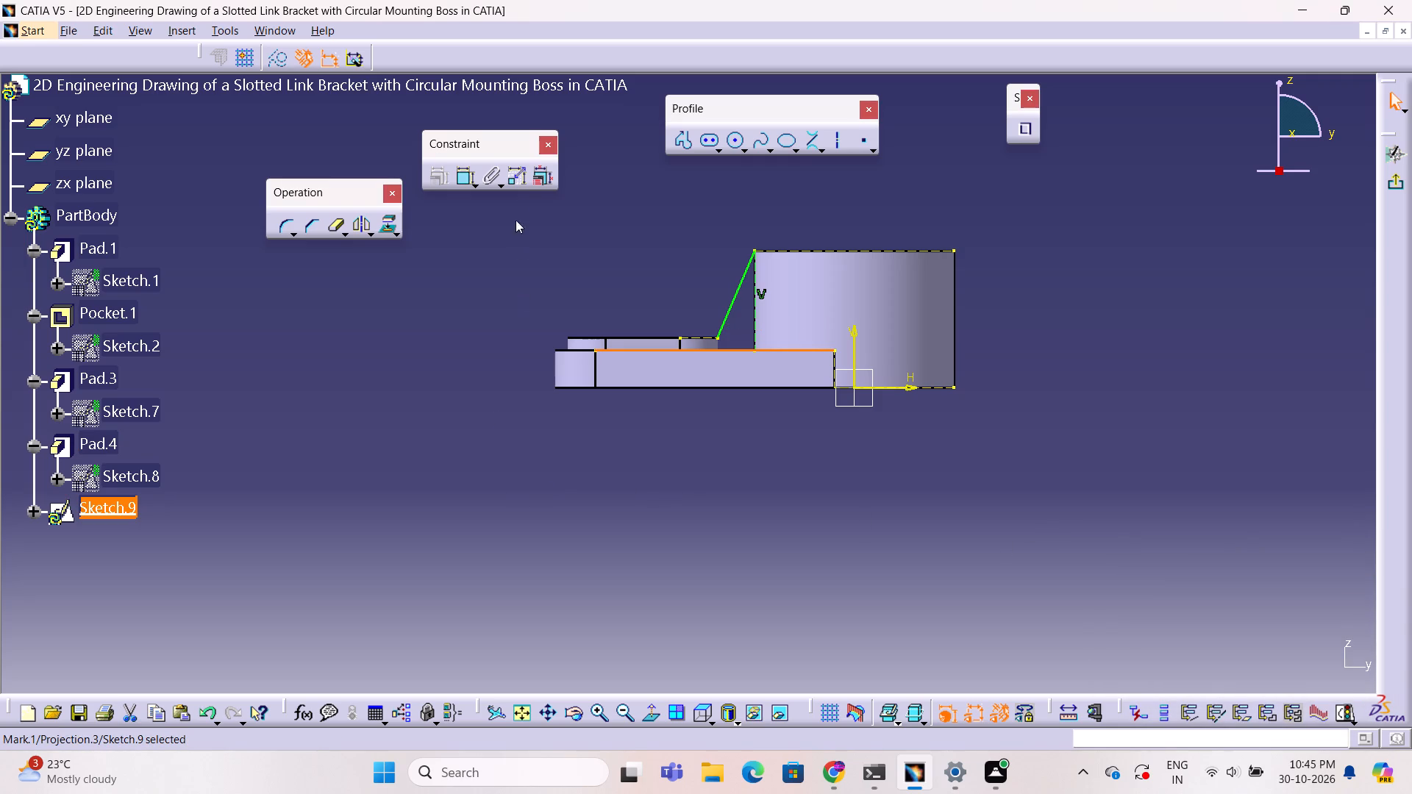
pyautogui.click(280, 60)
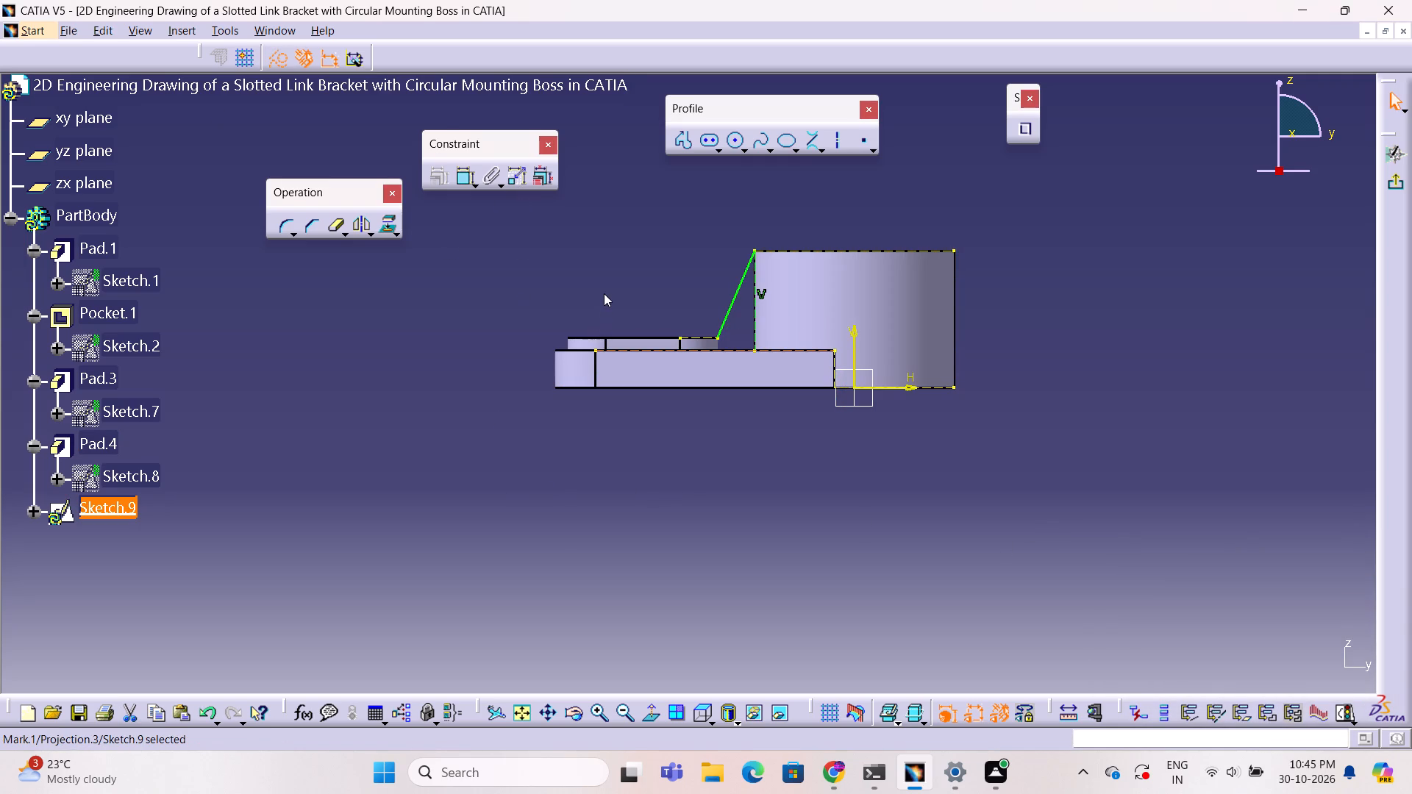
pyautogui.click(604, 293)
# Draw a standard vertical line 5 mm long from the slanted line's lower end down to the link's upper face at V 15.
pyautogui.click(688, 148)
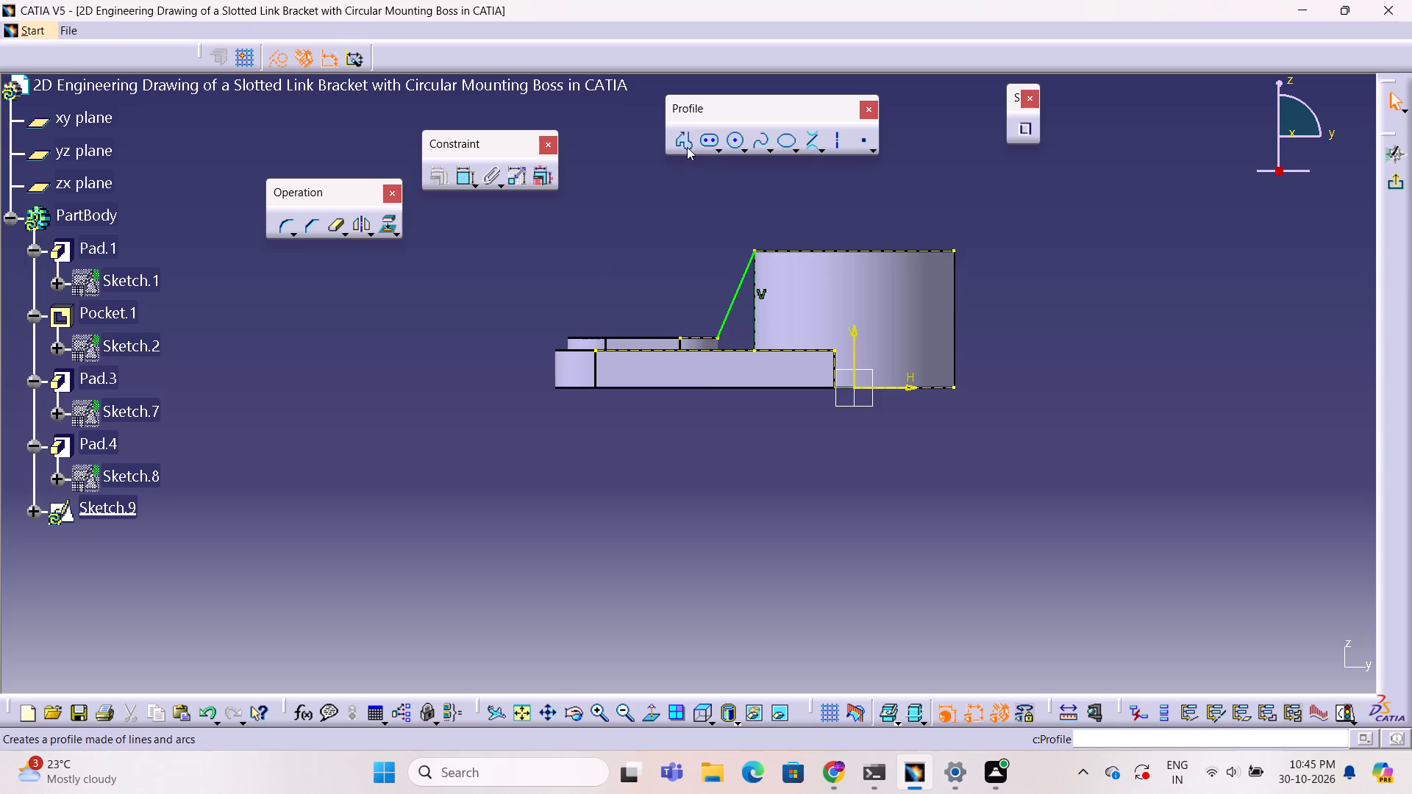
pyautogui.click(716, 337)
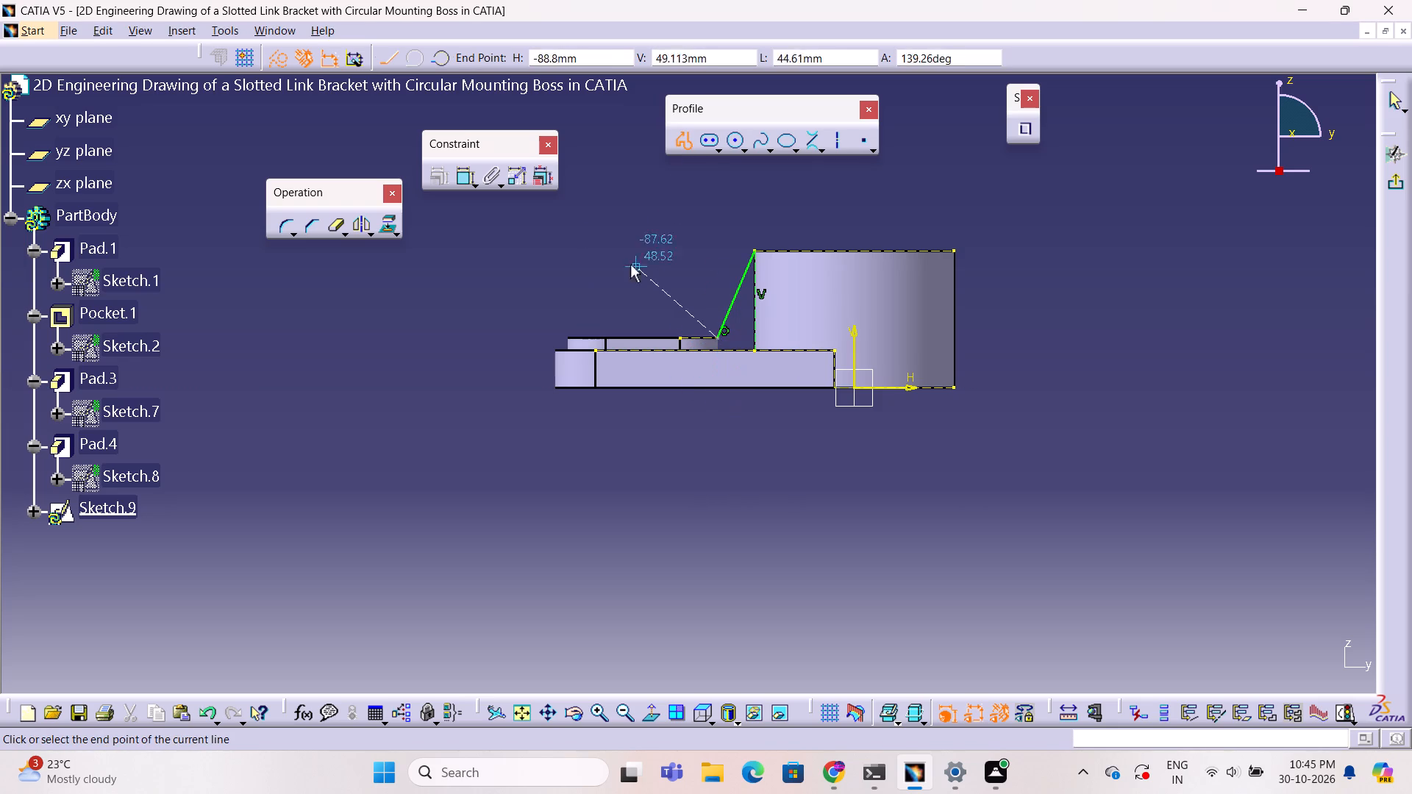
pyautogui.click(281, 64)
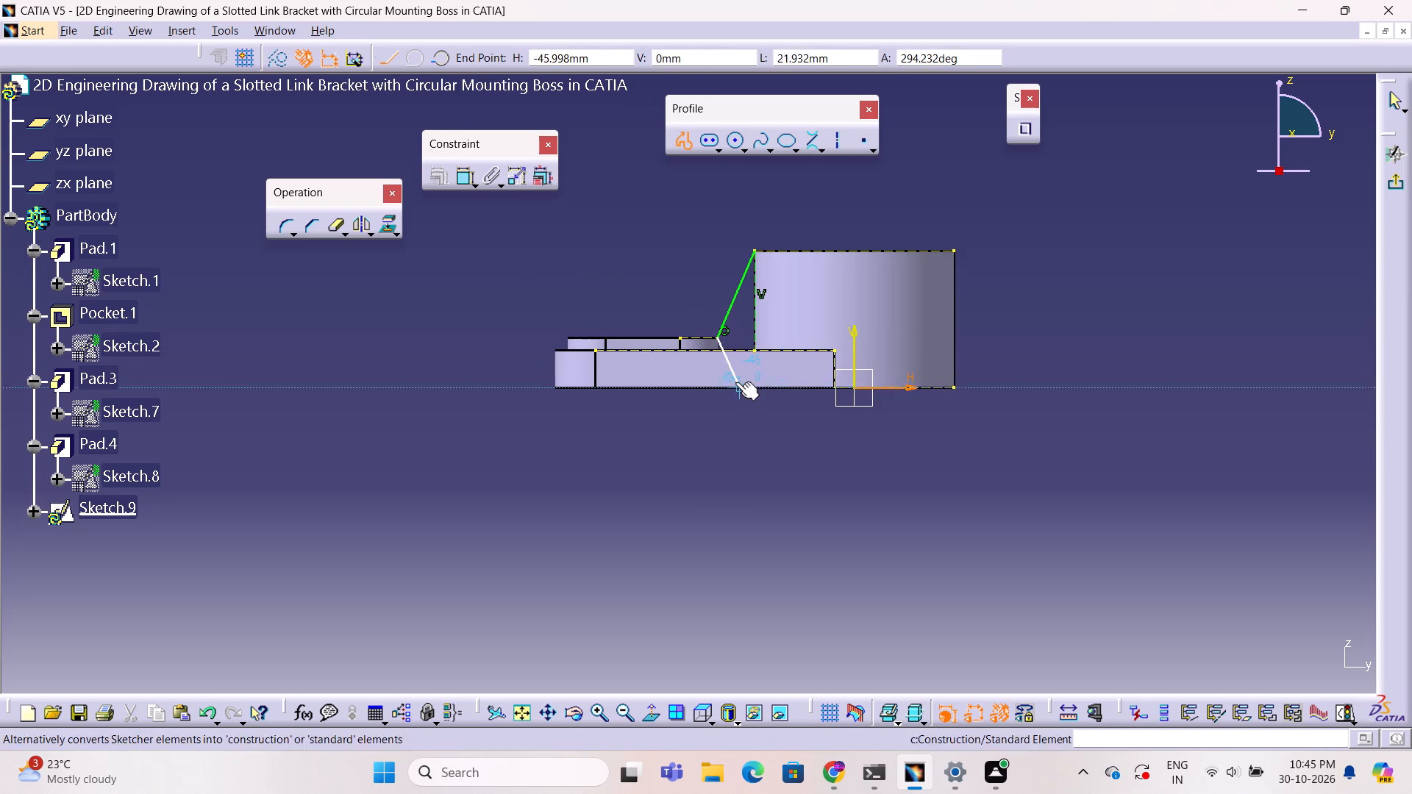
pyautogui.keyDown('ctrl'); pyautogui.moveTo(716, 381); pyautogui.dragTo(723, 288, button='middle'); pyautogui.keyUp('ctrl')
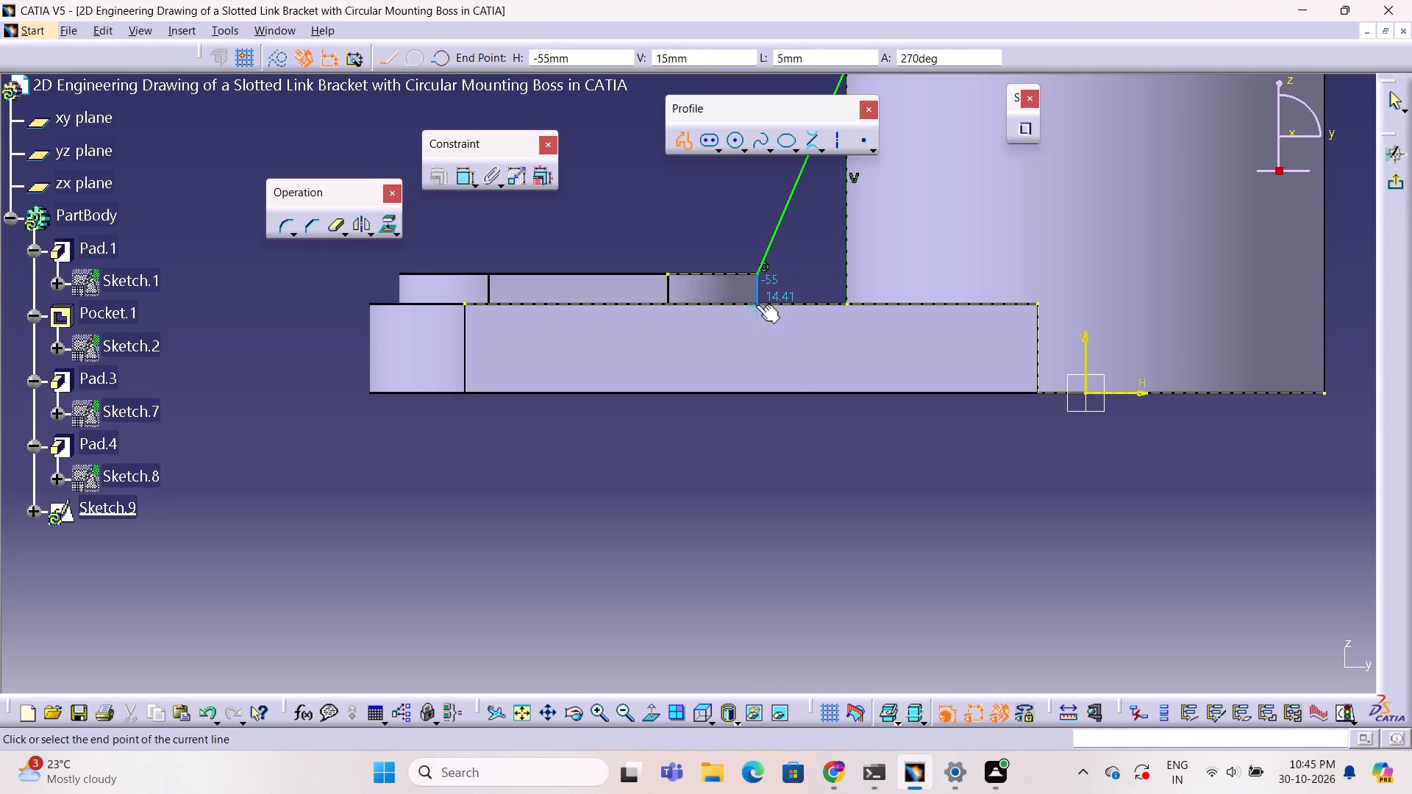
pyautogui.click(756, 304)
pyautogui.press('Escape')
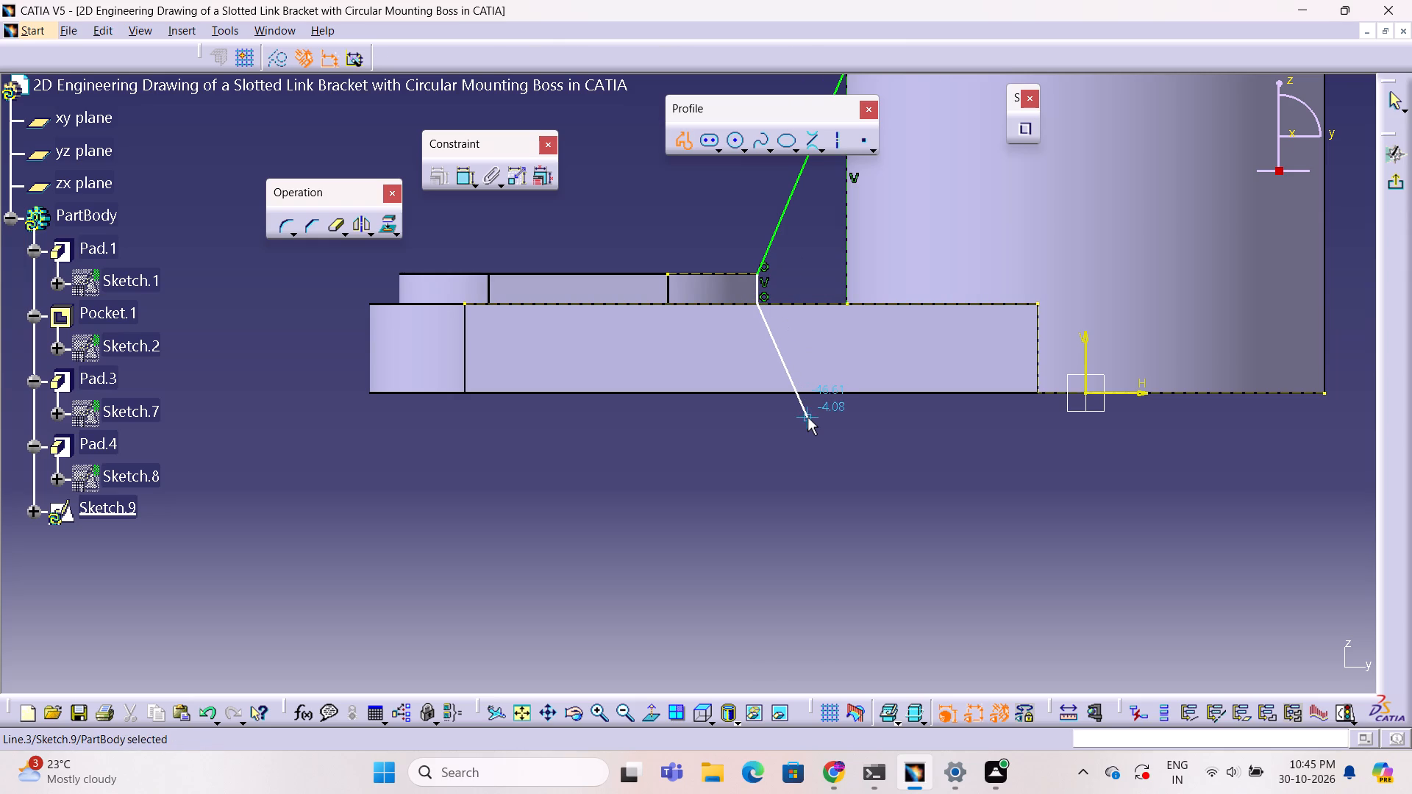
pyautogui.press('Escape')
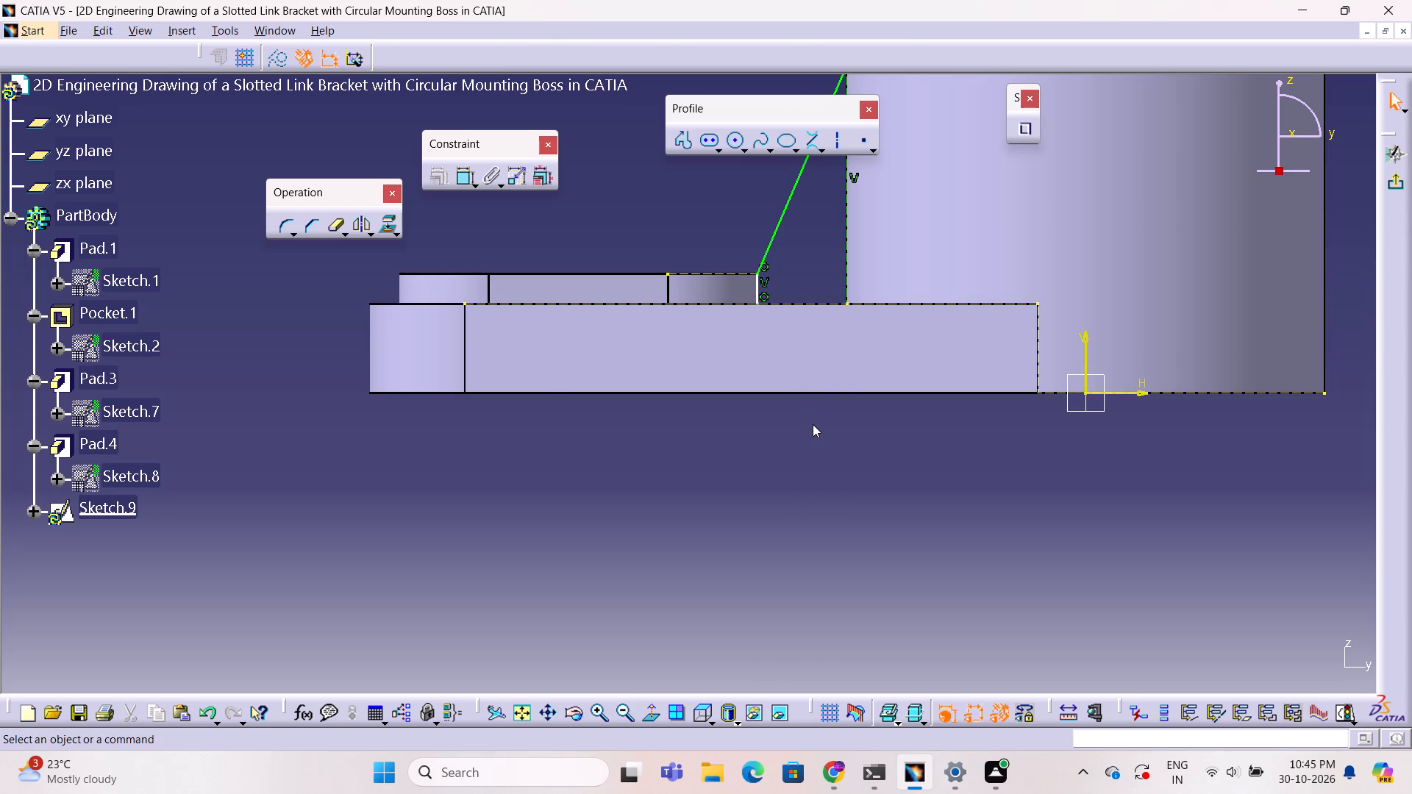
# Test the short vertical line's freedom and constrain it coincident with the slot rim's upper edge on the boss side.
pyautogui.keyDown('ctrl'); pyautogui.moveTo(815, 426); pyautogui.dragTo(707, 565, button='middle'); pyautogui.keyUp('ctrl')
pyautogui.keyDown('ctrl'); pyautogui.moveTo(816, 426); pyautogui.dragTo(707, 565, button='right'); pyautogui.keyUp('ctrl')
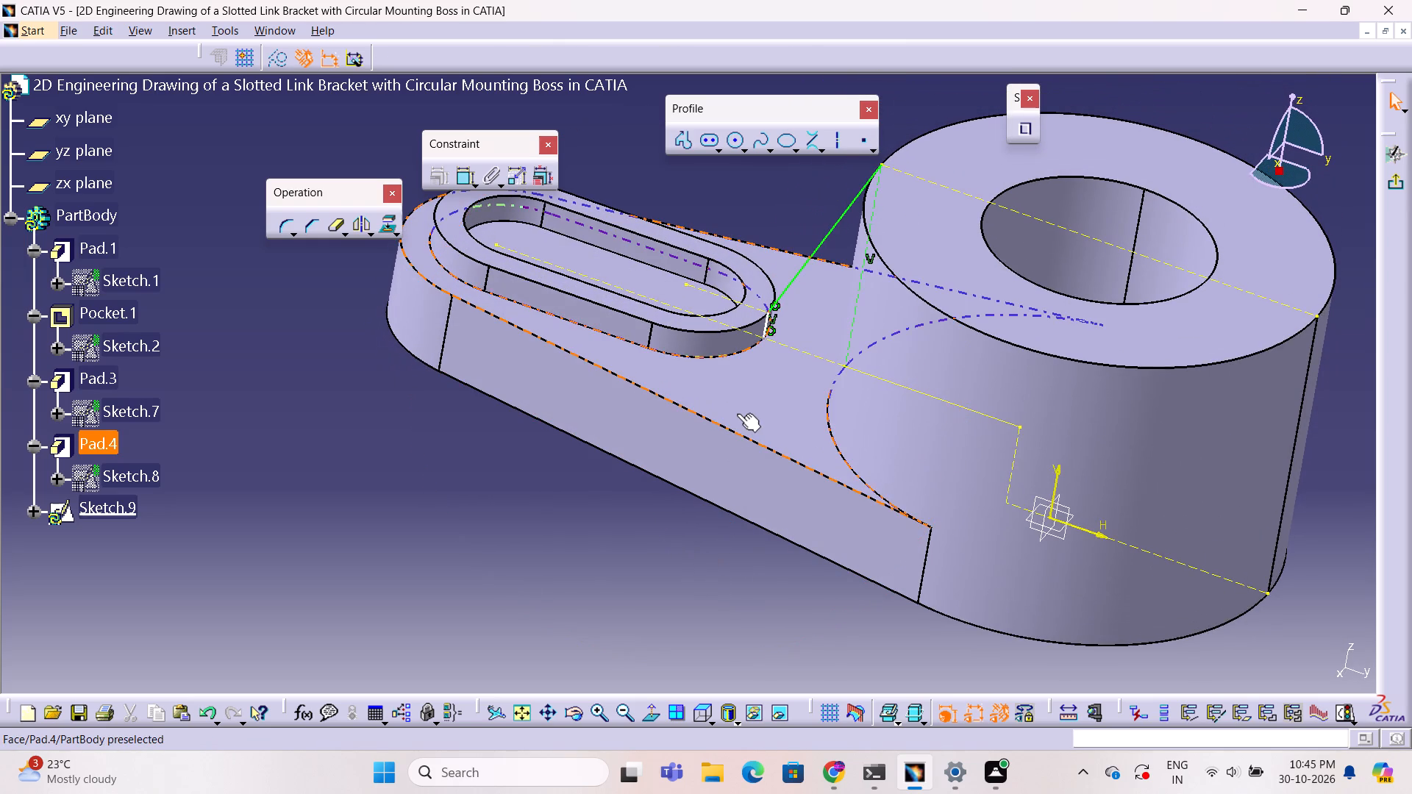
pyautogui.moveTo(766, 335); pyautogui.dragTo(805, 335)
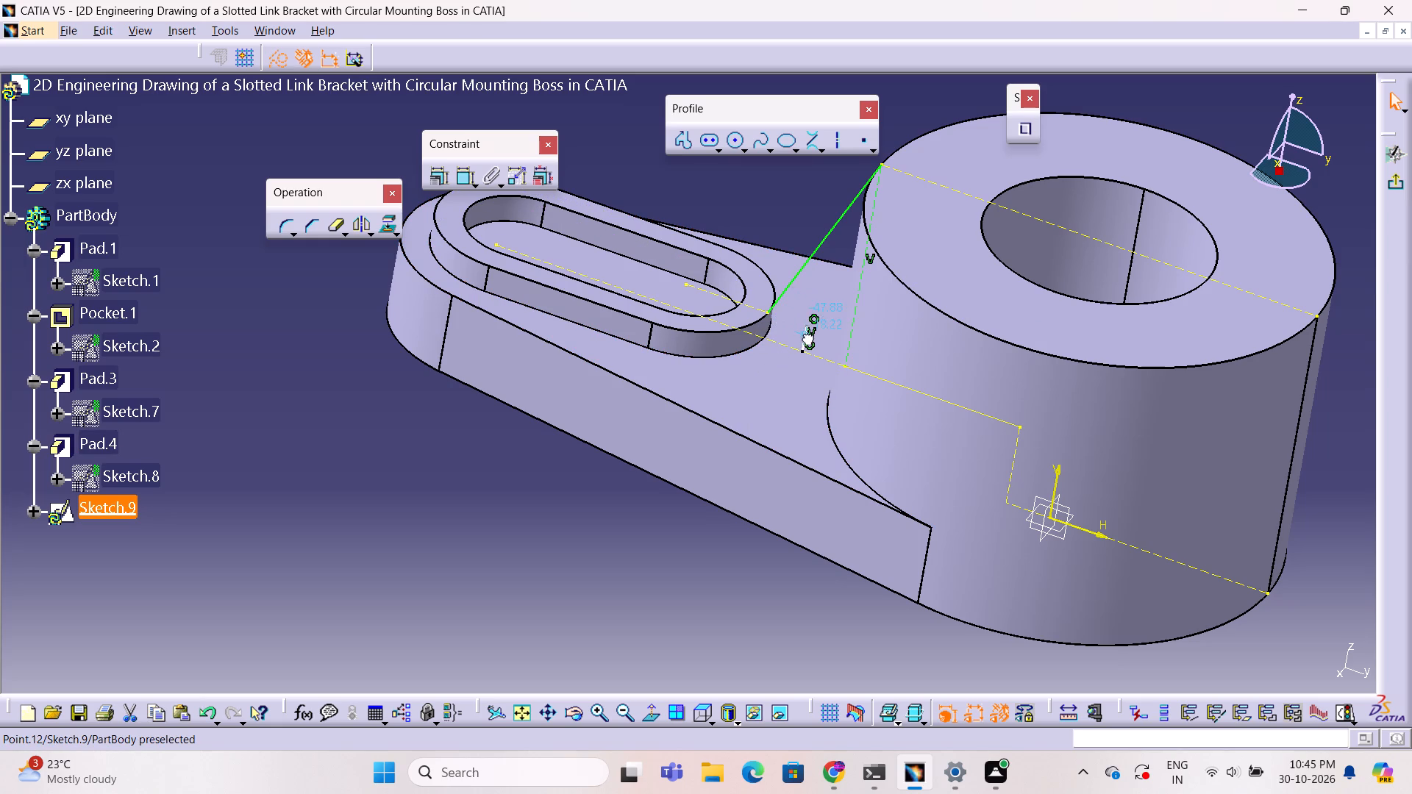
pyautogui.moveTo(805, 335); pyautogui.dragTo(778, 342)
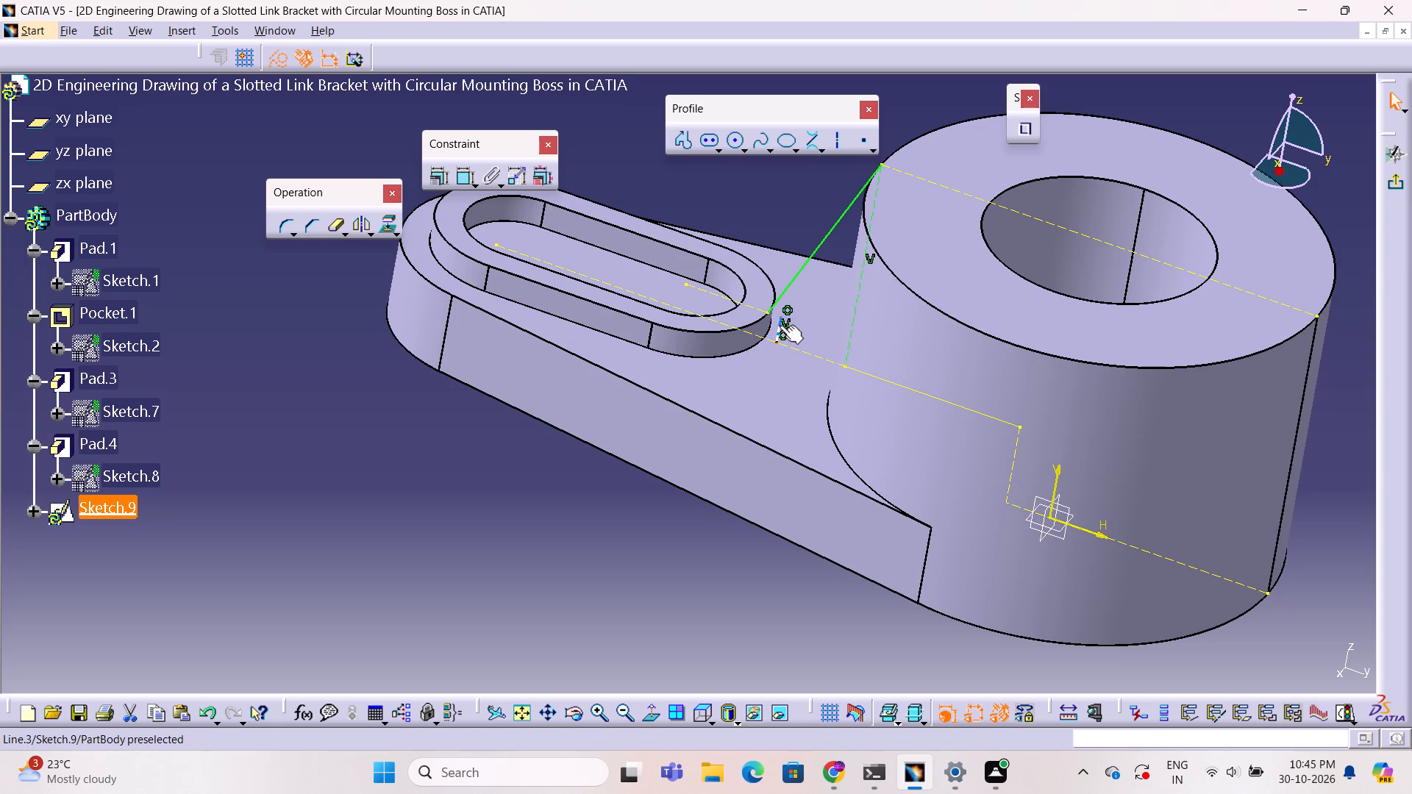
pyautogui.click(782, 318)
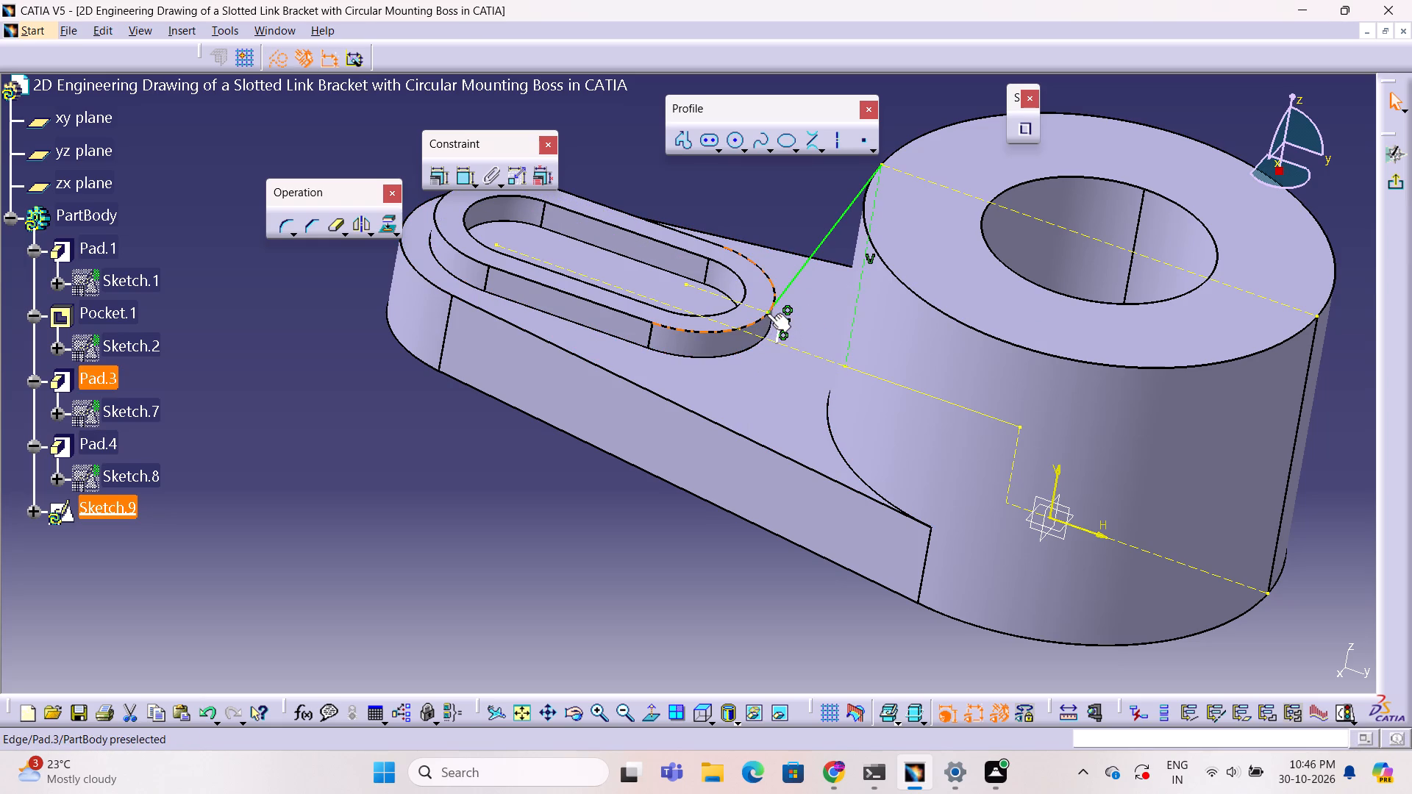
pyautogui.keyDown('ctrl'); pyautogui.click(768, 312); pyautogui.keyUp('ctrl')
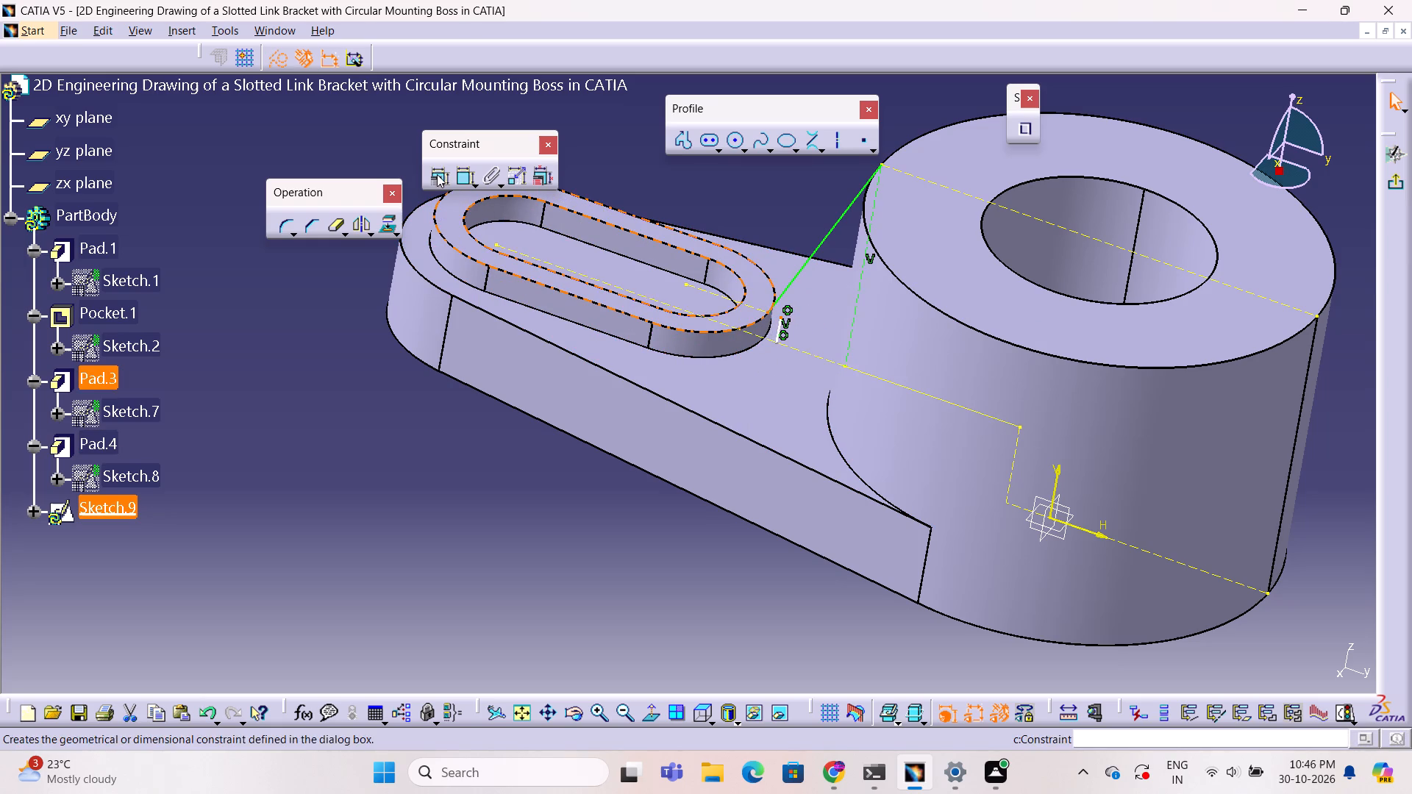
pyautogui.click(437, 174)
pyautogui.click(1157, 248)
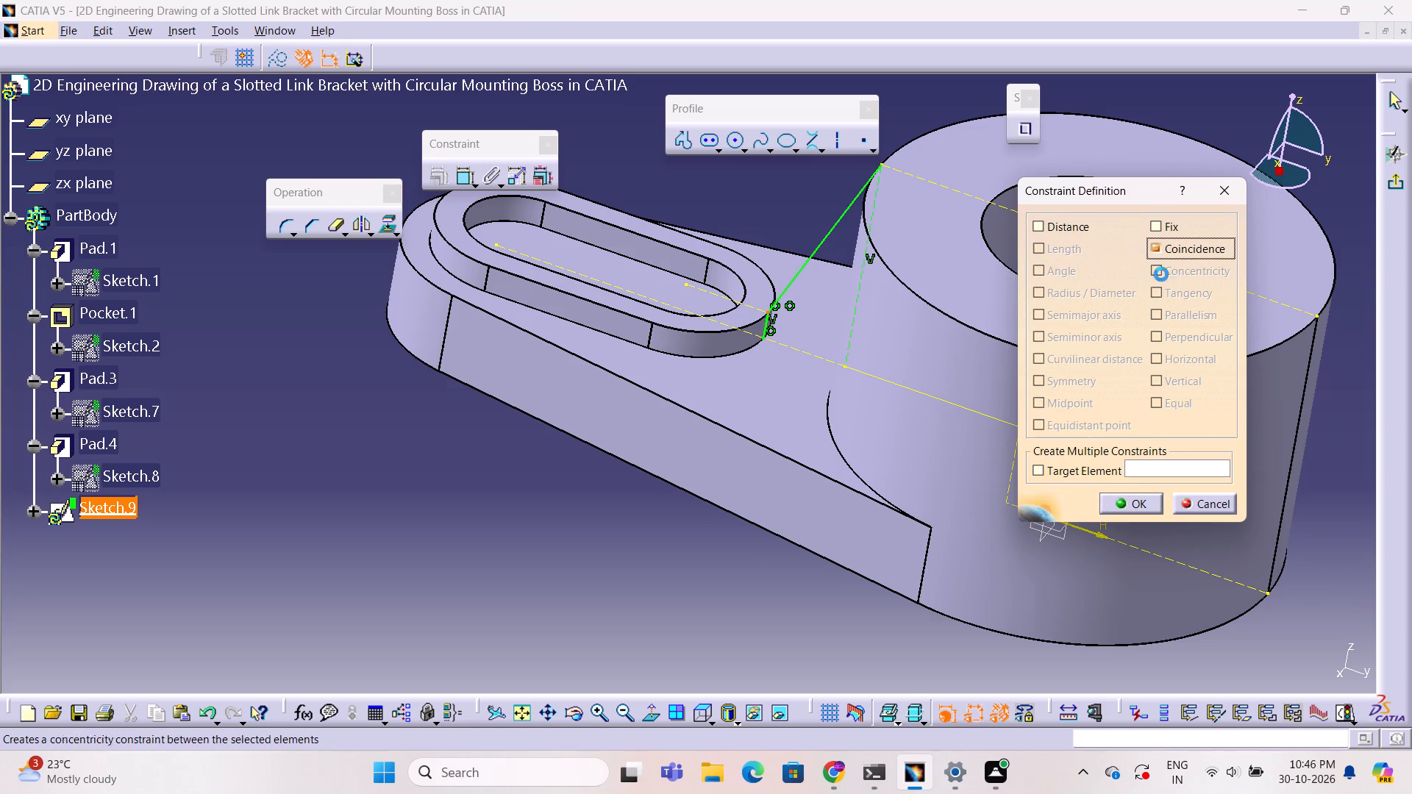
pyautogui.click(1130, 501)
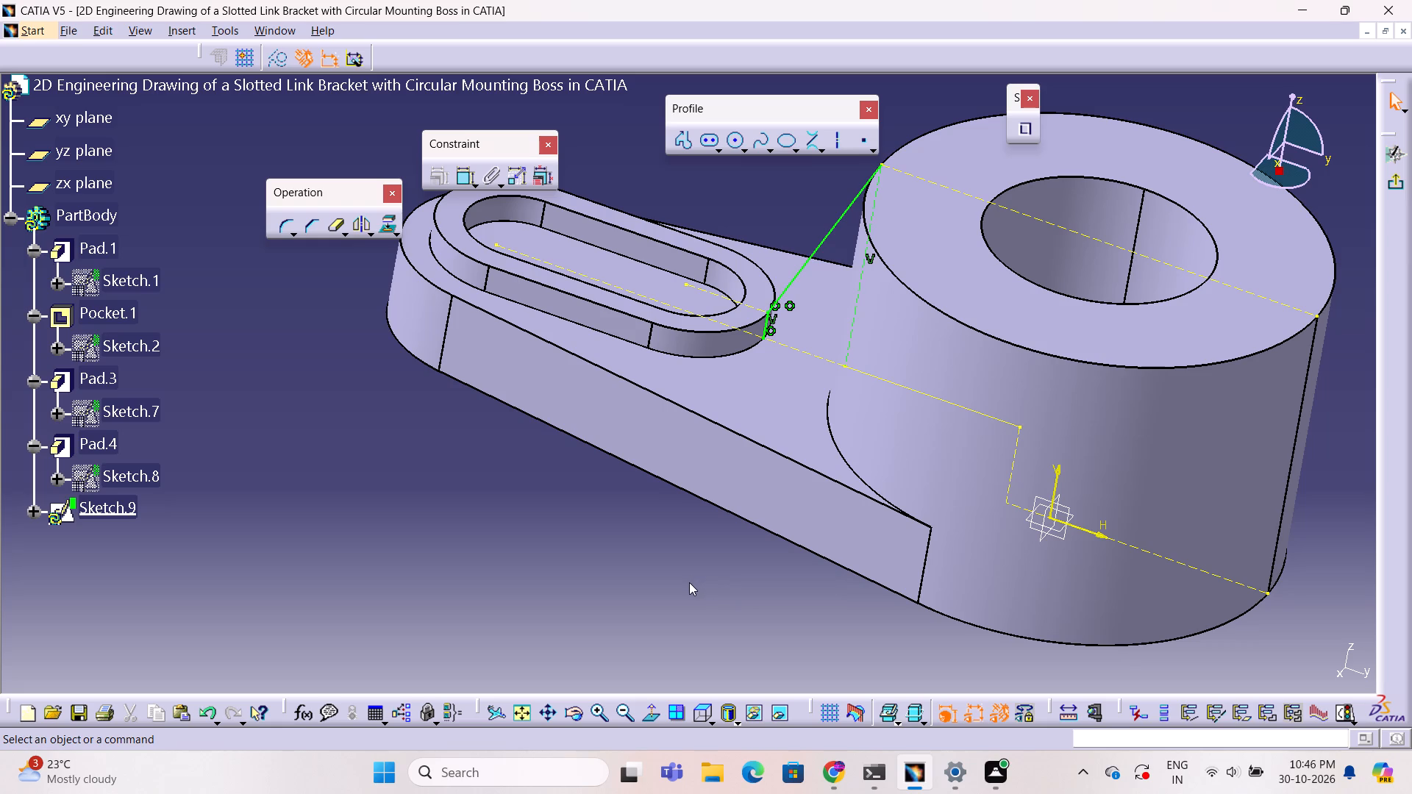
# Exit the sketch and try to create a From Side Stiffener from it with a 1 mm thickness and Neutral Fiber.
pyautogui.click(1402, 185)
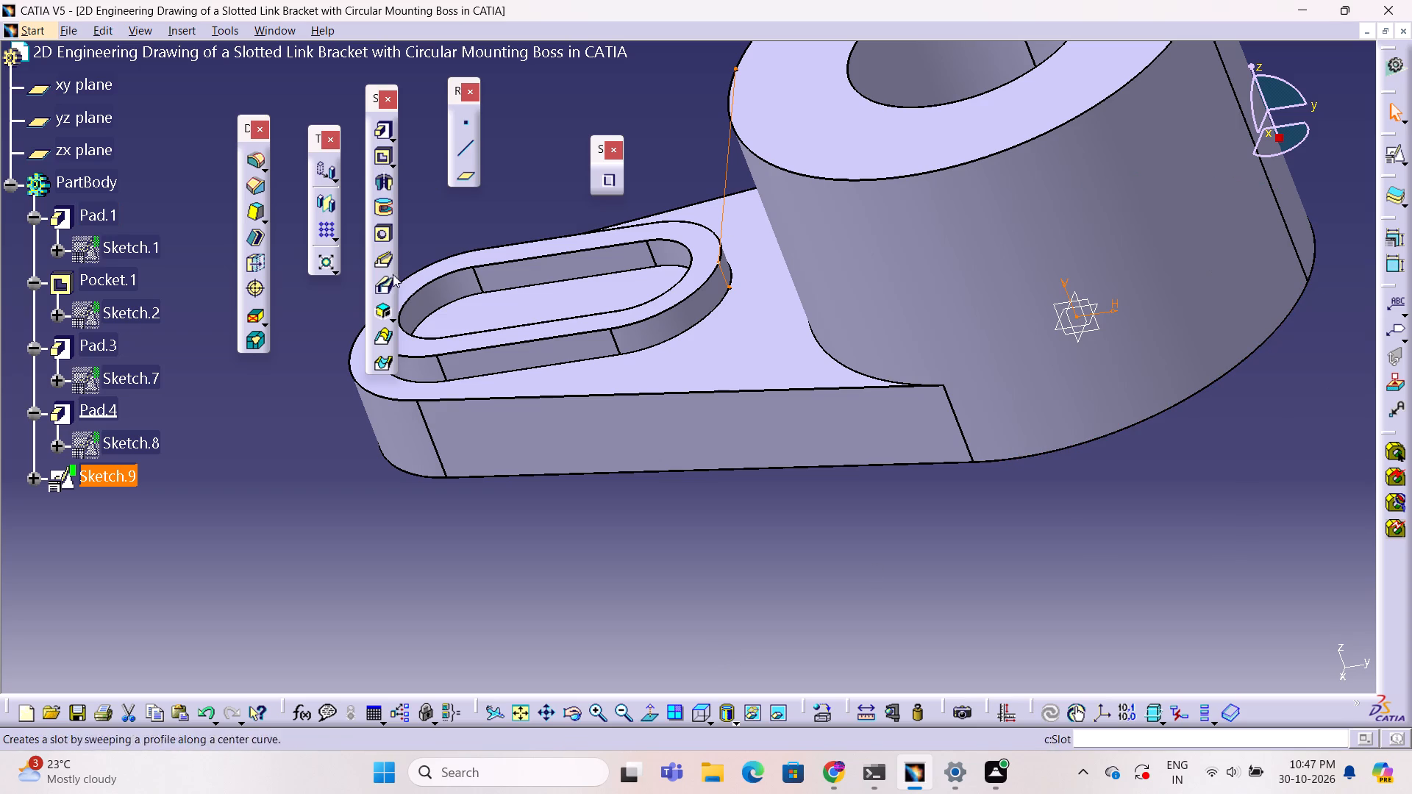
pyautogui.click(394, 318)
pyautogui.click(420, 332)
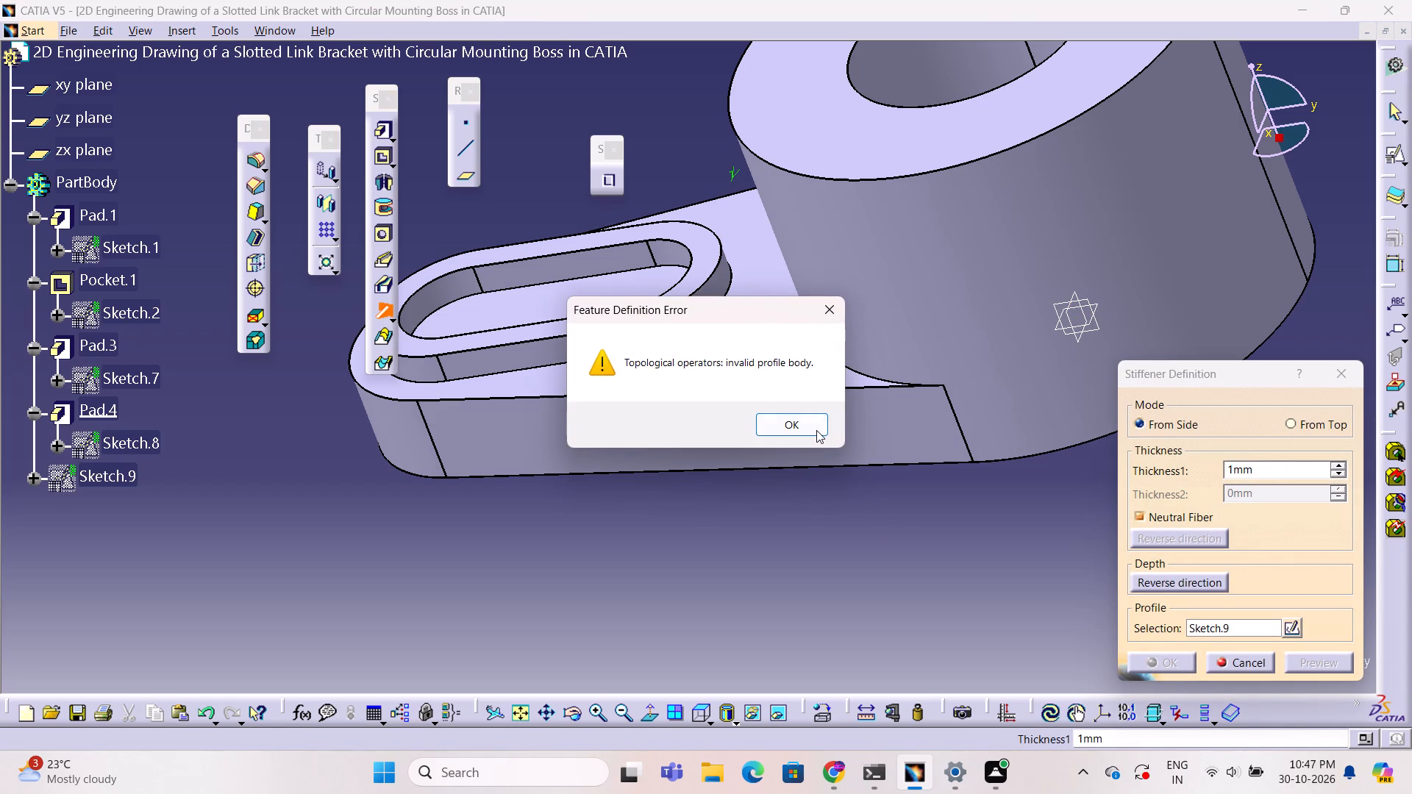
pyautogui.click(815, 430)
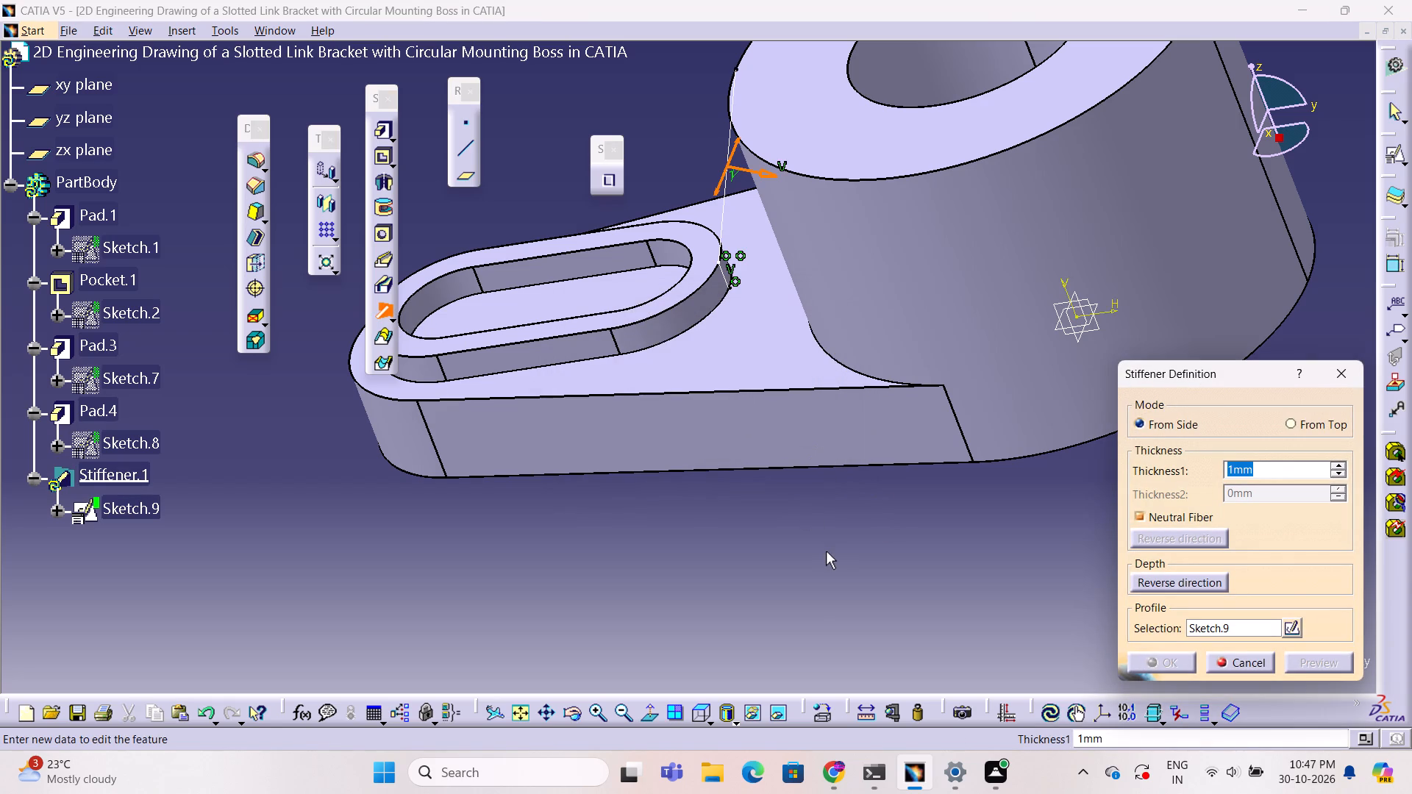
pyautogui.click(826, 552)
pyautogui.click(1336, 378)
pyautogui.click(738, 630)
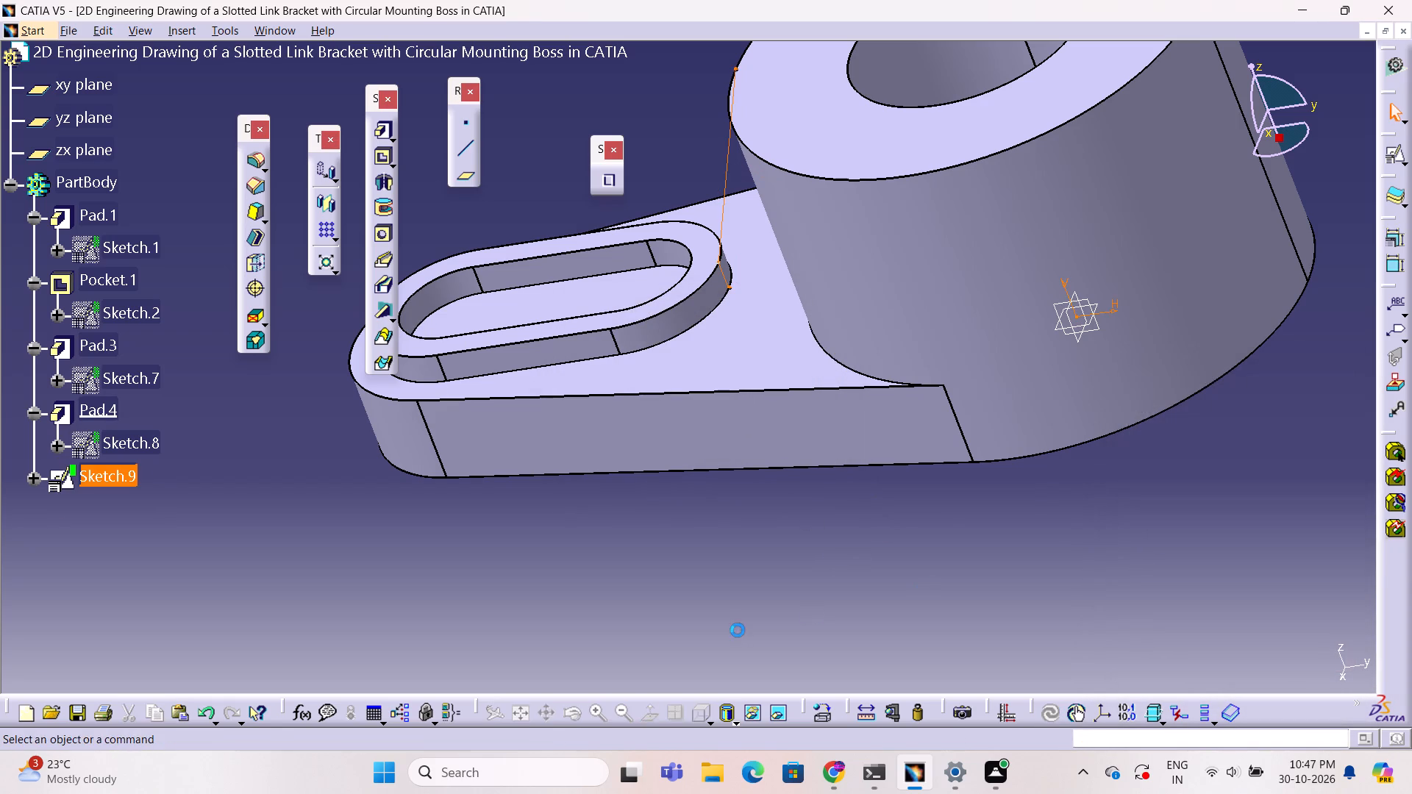
# Reopen the stiffener profile sketch and inspect the definition of the slanted line between boss and slot rim.
pyautogui.click(723, 235)
pyautogui.click(723, 235)
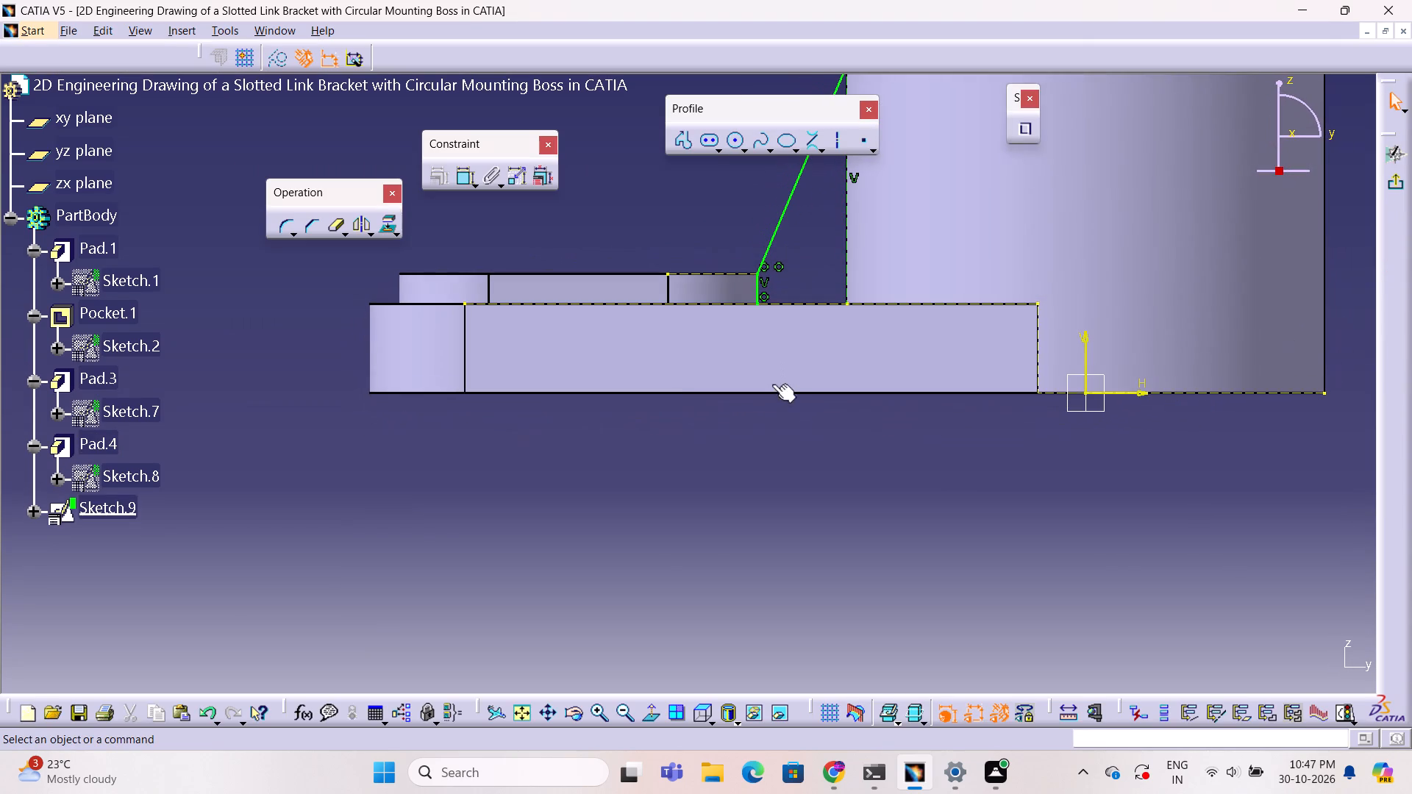
pyautogui.keyDown('ctrl'); pyautogui.moveTo(774, 452); pyautogui.dragTo(771, 510, button='middle'); pyautogui.keyUp('ctrl')
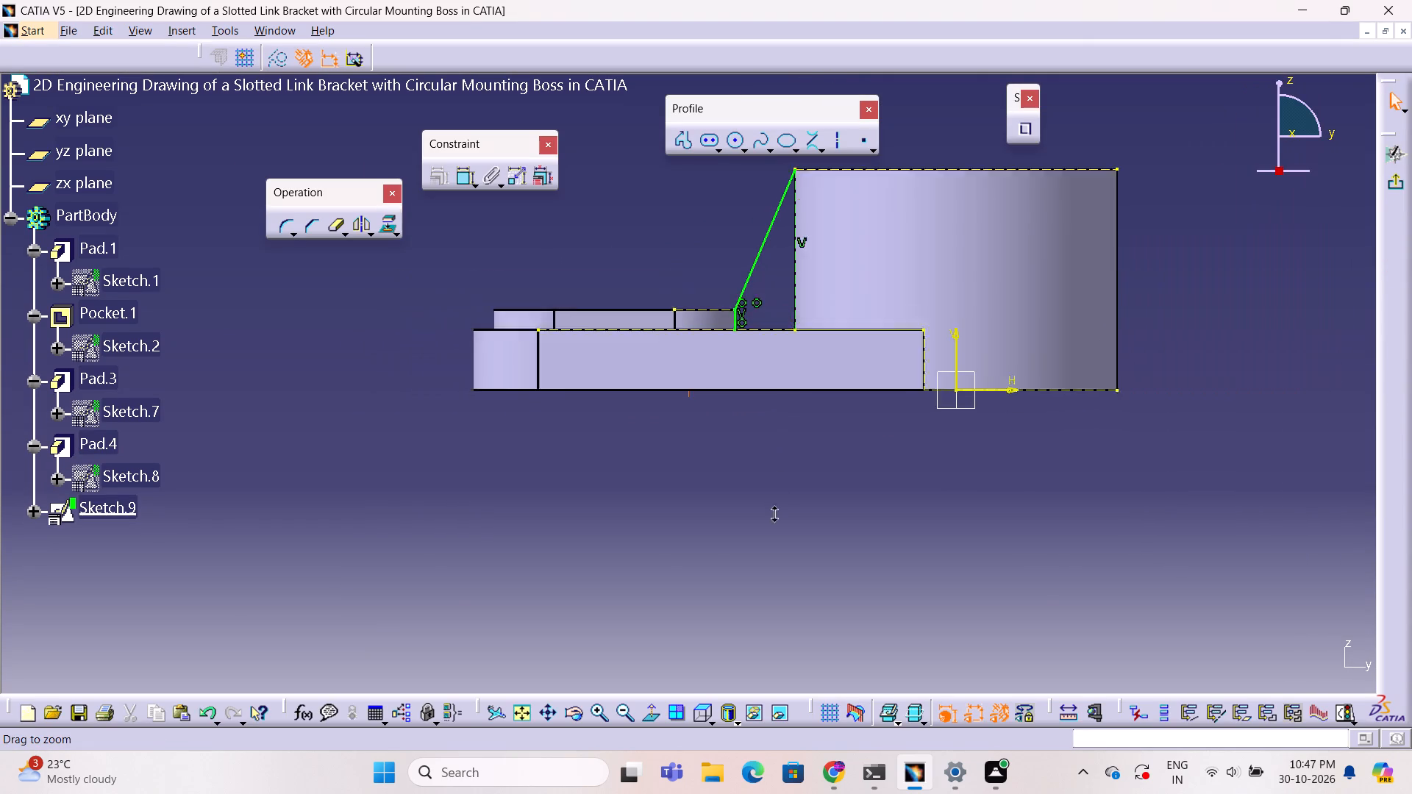
pyautogui.keyDown('ctrl'); pyautogui.moveTo(771, 510); pyautogui.dragTo(774, 484, button='middle'); pyautogui.keyUp('ctrl')
pyautogui.keyDown('ctrl'); pyautogui.moveTo(775, 464); pyautogui.dragTo(1011, 557, button='middle'); pyautogui.keyUp('ctrl')
pyautogui.keyDown('ctrl'); pyautogui.moveTo(769, 477); pyautogui.dragTo(1011, 557, button='right'); pyautogui.keyUp('ctrl')
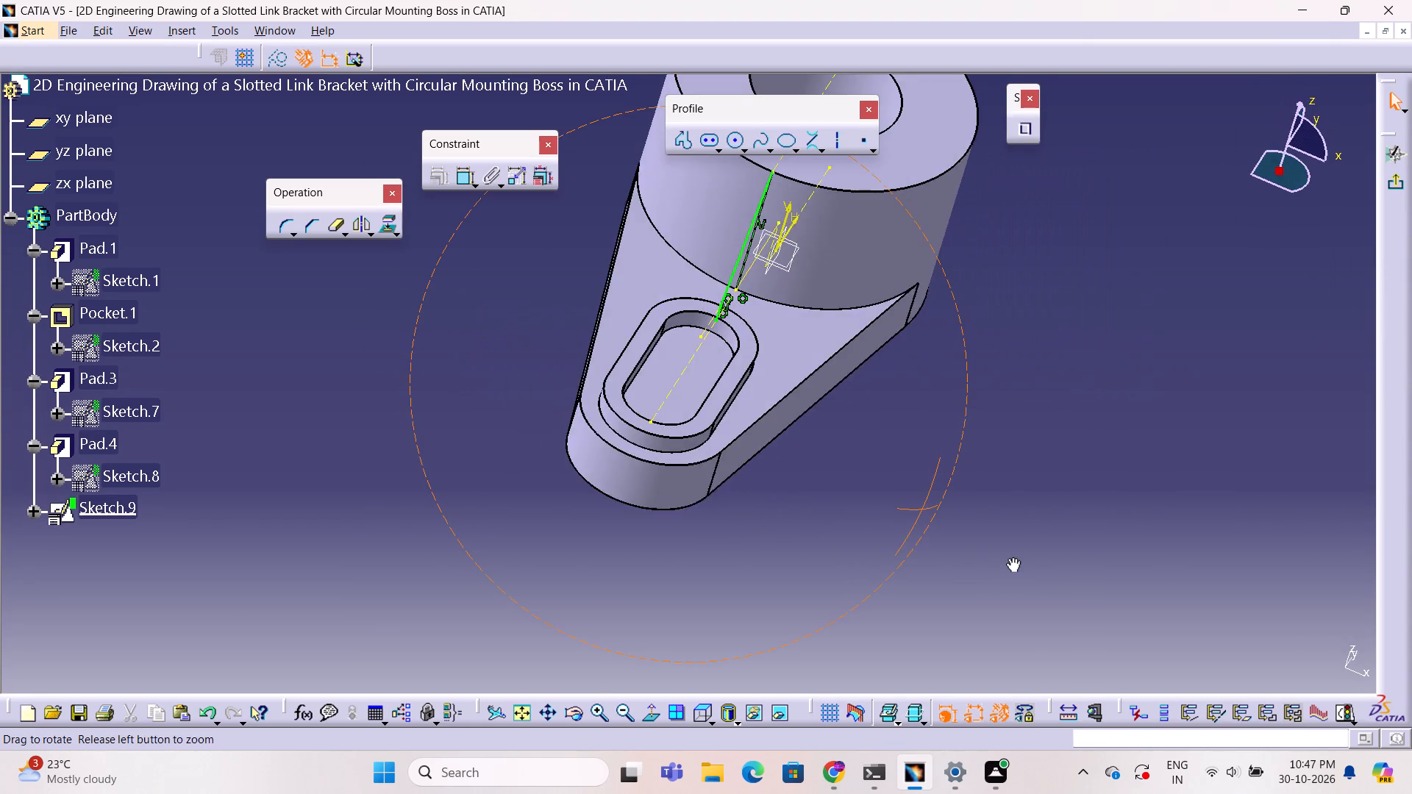
pyautogui.keyDown('ctrl'); pyautogui.moveTo(1011, 557); pyautogui.dragTo(931, 497, button='middle'); pyautogui.keyUp('ctrl')
pyautogui.keyDown('ctrl'); pyautogui.moveTo(1011, 557); pyautogui.dragTo(931, 497, button='right'); pyautogui.keyUp('ctrl')
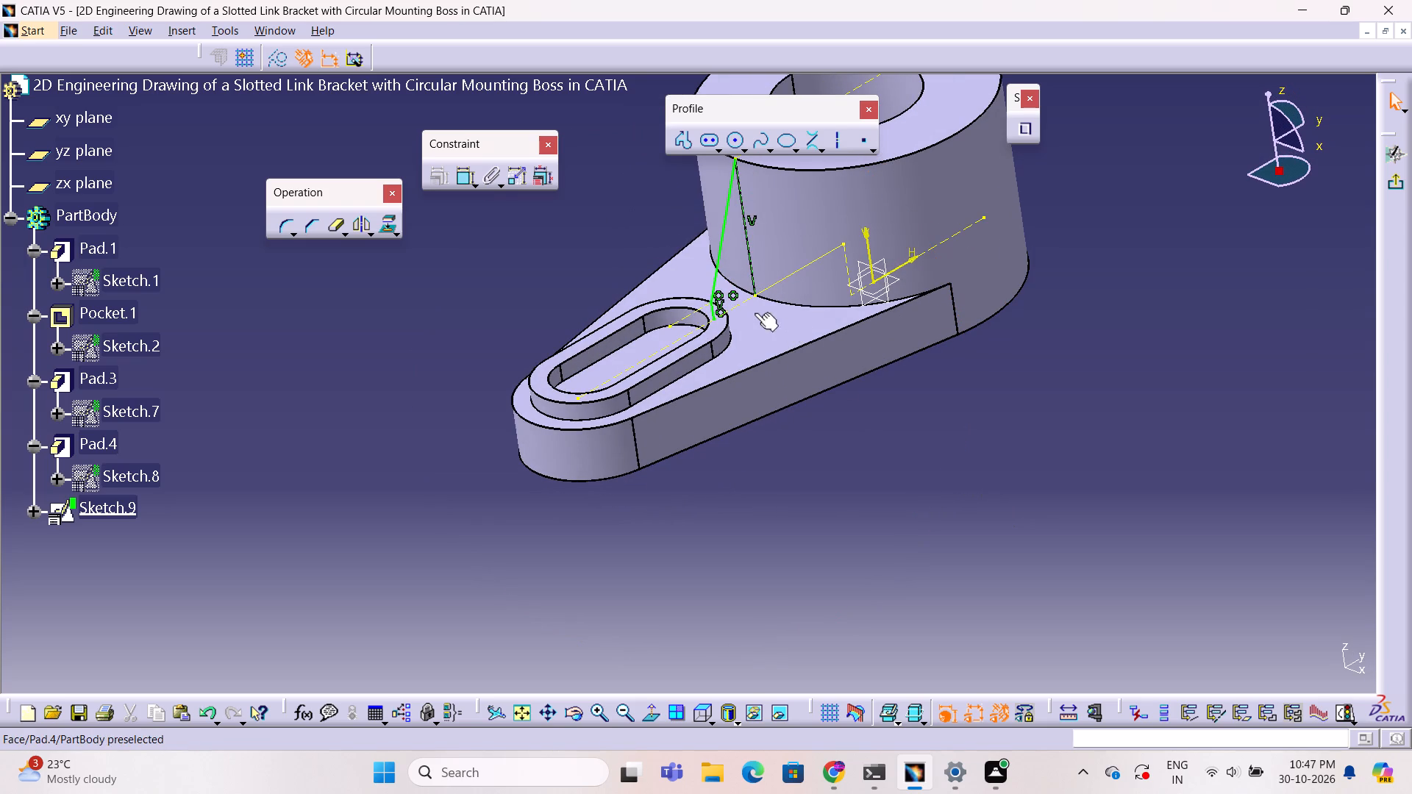
pyautogui.keyDown('ctrl'); pyautogui.moveTo(817, 530); pyautogui.dragTo(778, 546, button='middle'); pyautogui.keyUp('ctrl')
pyautogui.keyDown('ctrl'); pyautogui.moveTo(817, 530); pyautogui.dragTo(778, 546, button='right'); pyautogui.keyUp('ctrl')
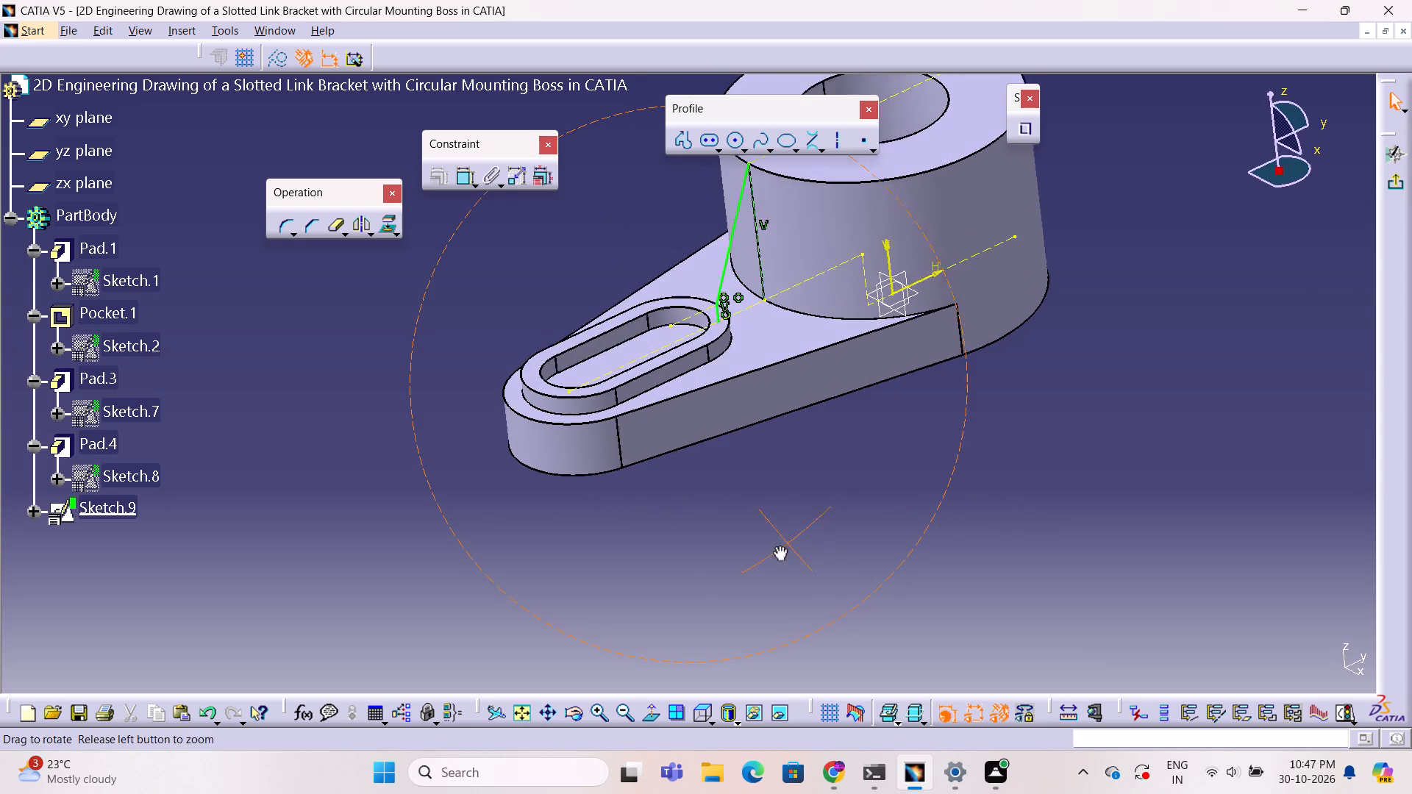
pyautogui.keyDown('ctrl'); pyautogui.moveTo(778, 546); pyautogui.dragTo(660, 570, button='middle'); pyautogui.keyUp('ctrl')
pyautogui.keyDown('ctrl'); pyautogui.moveTo(778, 546); pyautogui.dragTo(660, 570, button='right'); pyautogui.keyUp('ctrl')
pyautogui.rightClick(660, 570)
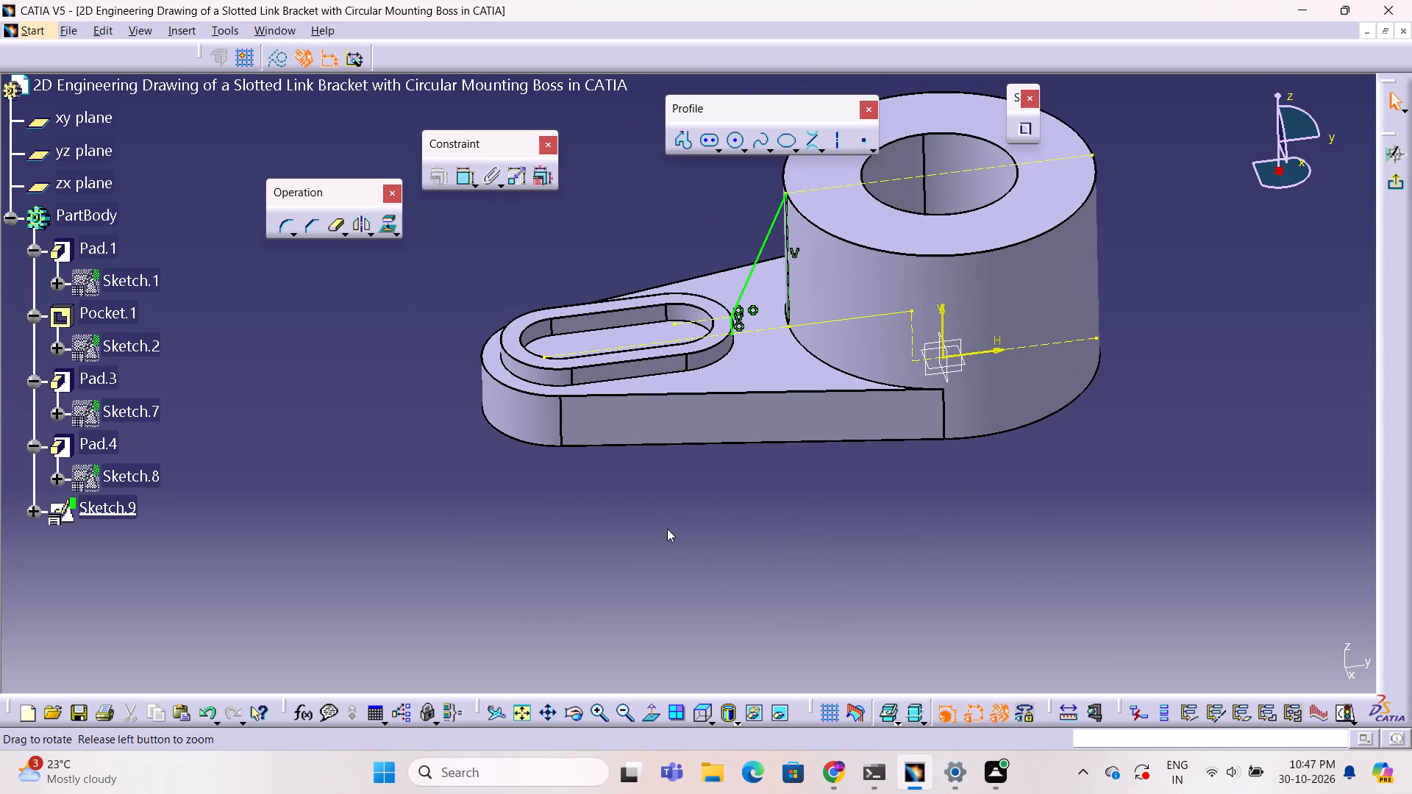
pyautogui.doubleClick(755, 266)
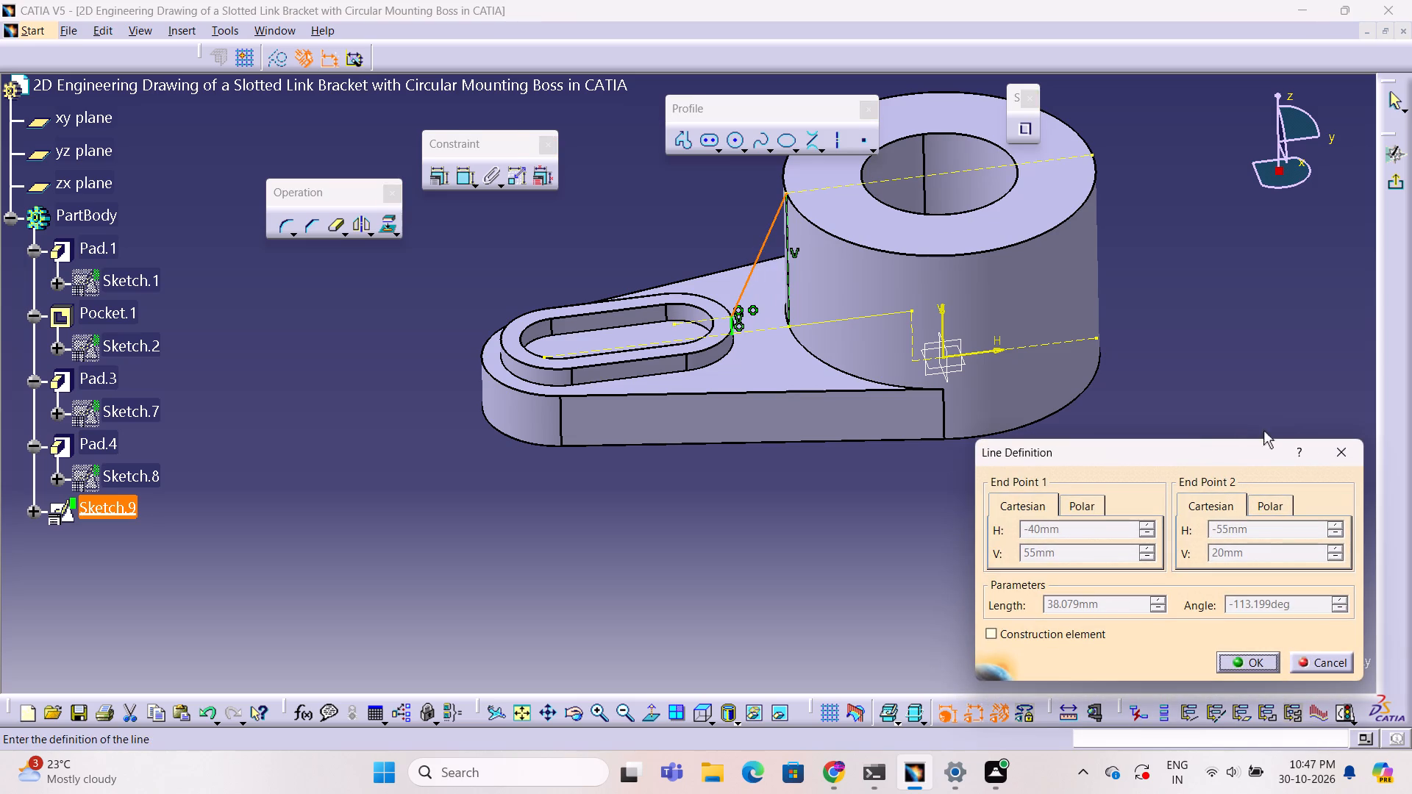
pyautogui.click(1346, 443)
# Run Sketch Analysis on the profile, delete the slanted line (Line.2) from its diagnostics, and review the remaining geometry.
pyautogui.keyDown('ctrl'); pyautogui.moveTo(881, 501); pyautogui.dragTo(881, 457, button='middle'); pyautogui.keyUp('ctrl')
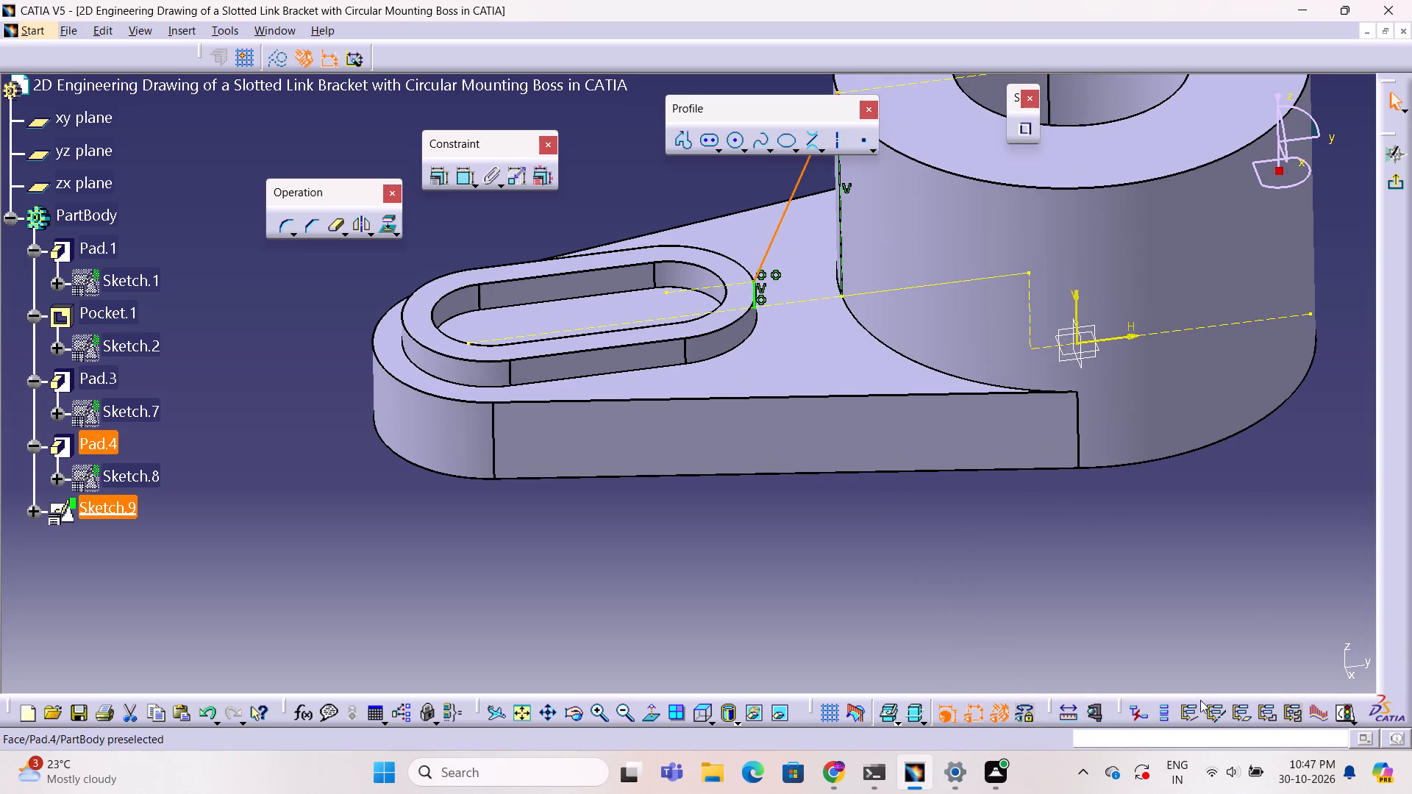
pyautogui.click(1342, 716)
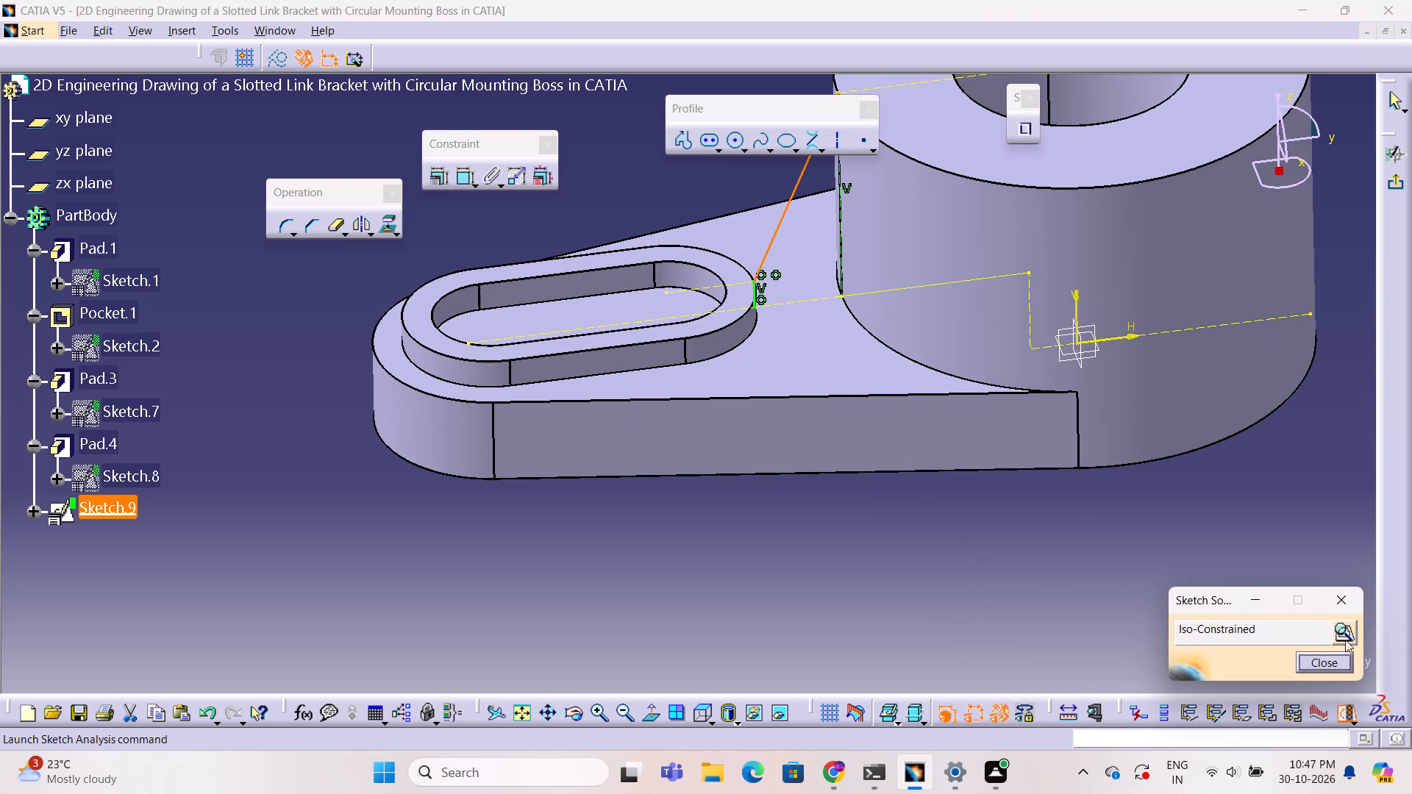
pyautogui.click(1347, 630)
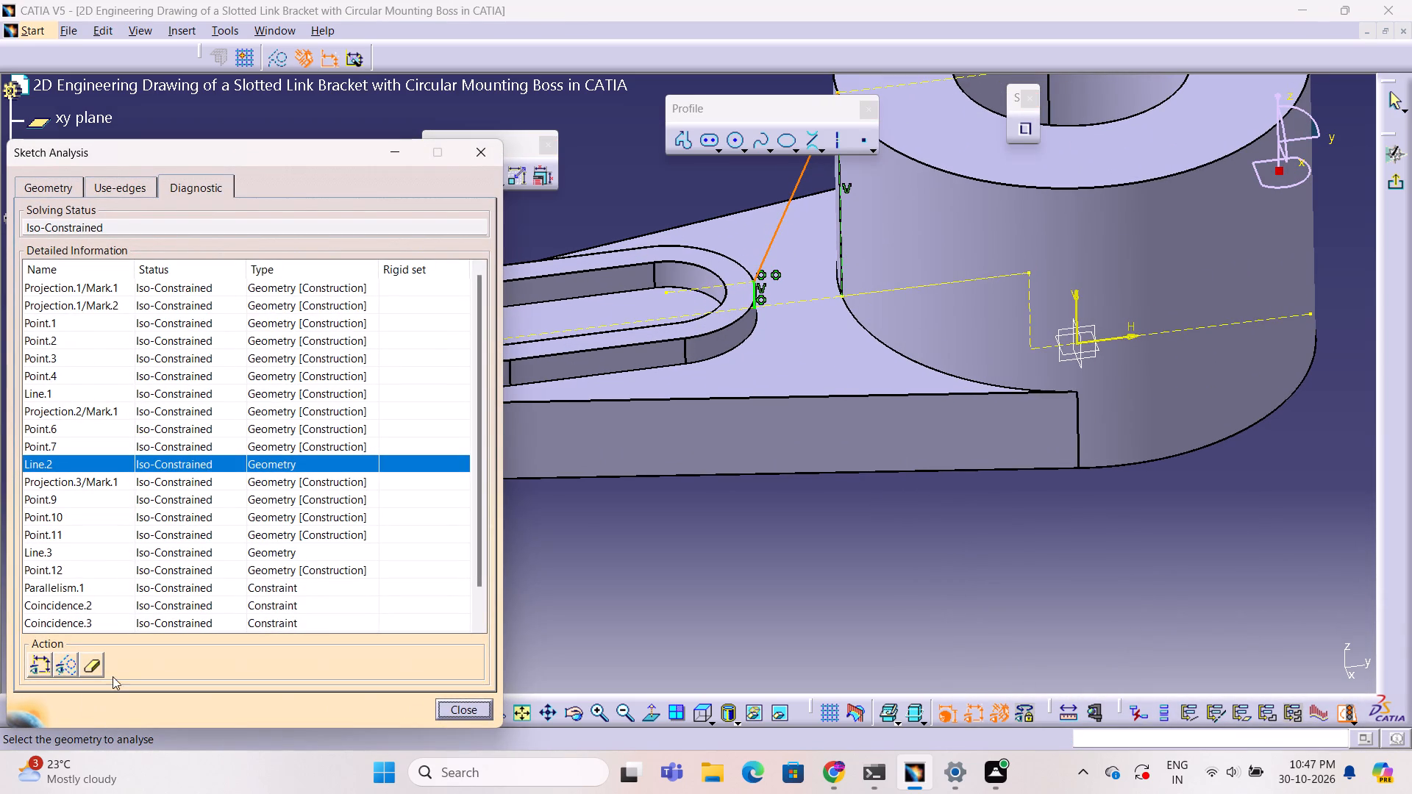
pyautogui.click(95, 670)
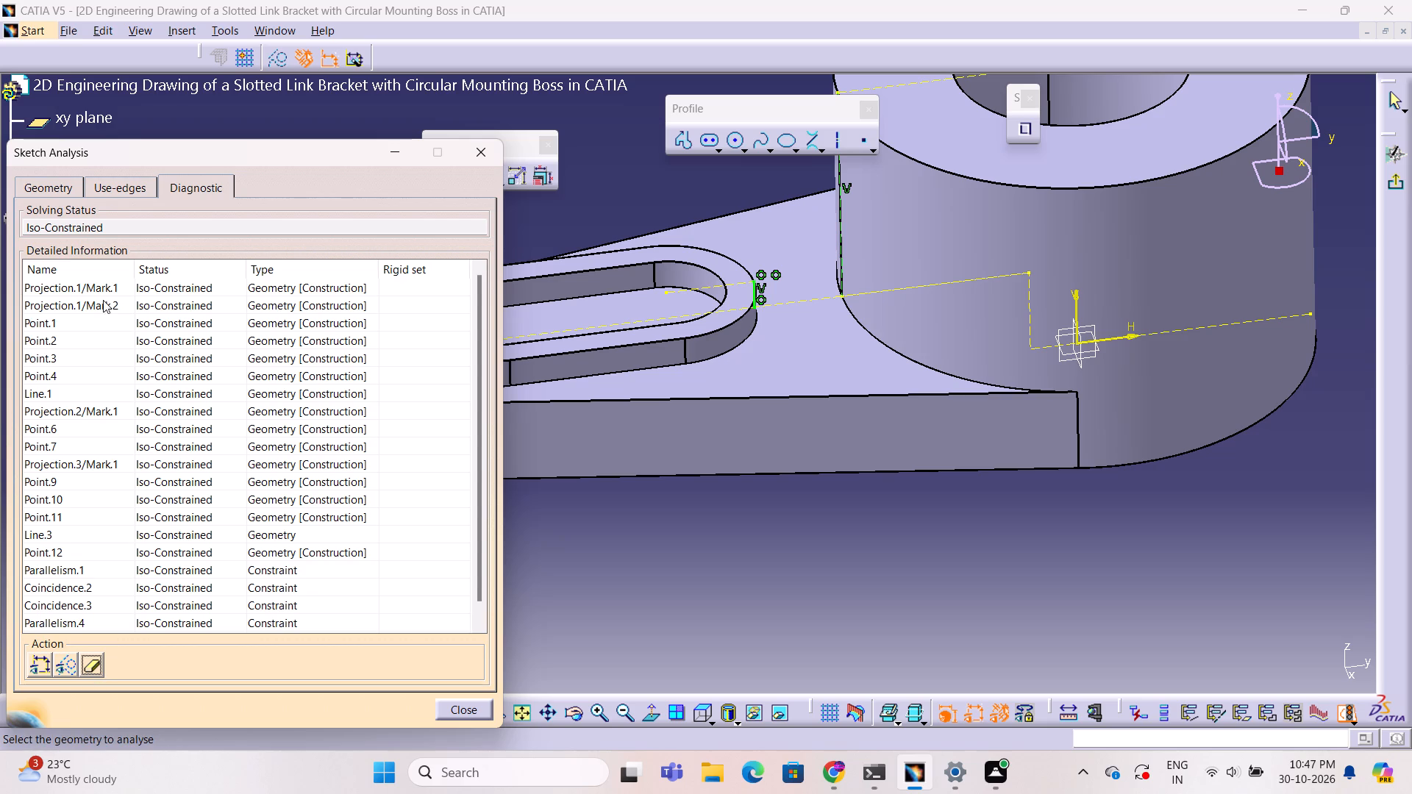
pyautogui.click(44, 194)
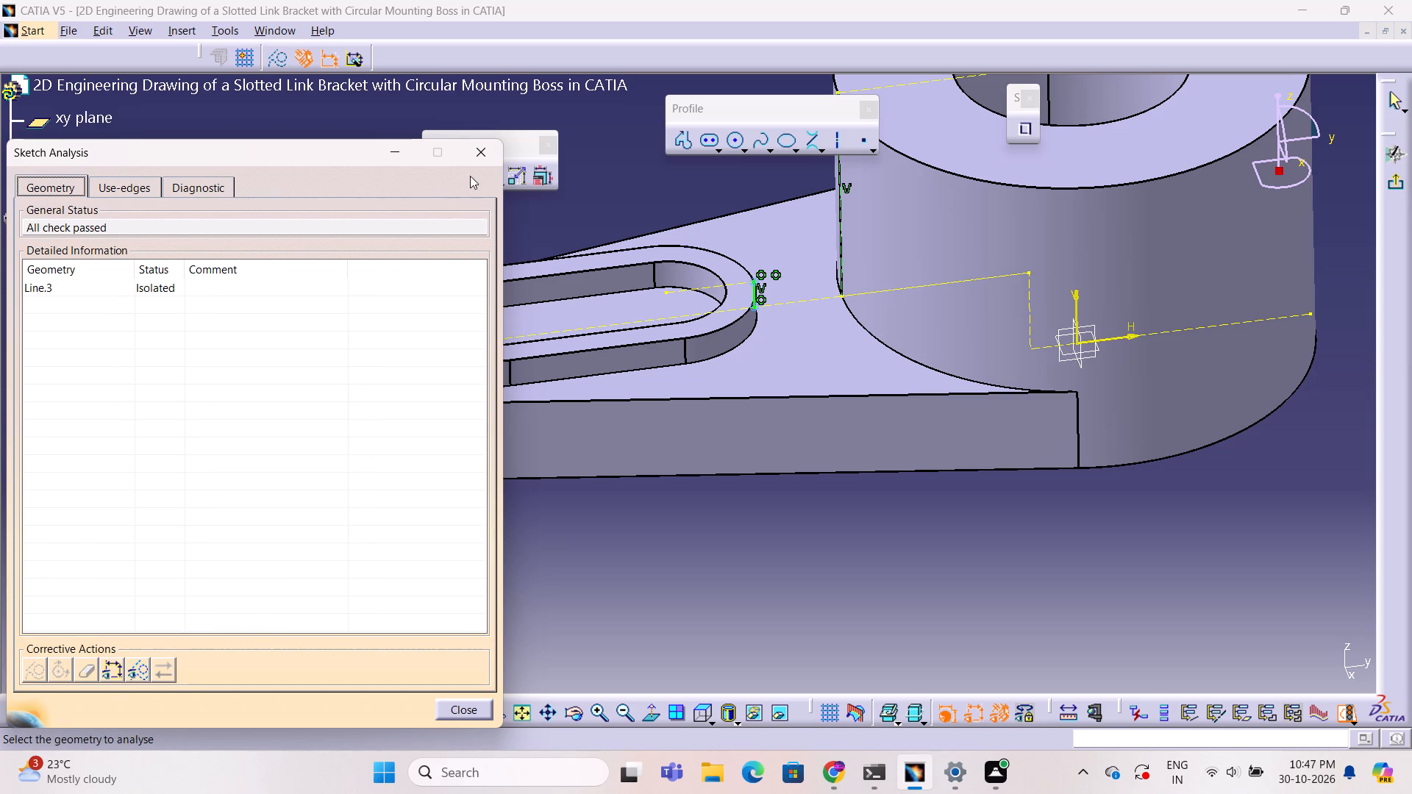
pyautogui.click(489, 156)
# Redraw the slanted line as a Profile from the boss's top edge to the short vertical line's upper end at H -55, V 20.
pyautogui.click(824, 593)
pyautogui.keyDown('ctrl'); pyautogui.moveTo(829, 565); pyautogui.dragTo(799, 607, button='middle'); pyautogui.keyUp('ctrl')
pyautogui.keyDown('ctrl'); pyautogui.moveTo(829, 565); pyautogui.dragTo(799, 607, button='right'); pyautogui.keyUp('ctrl')
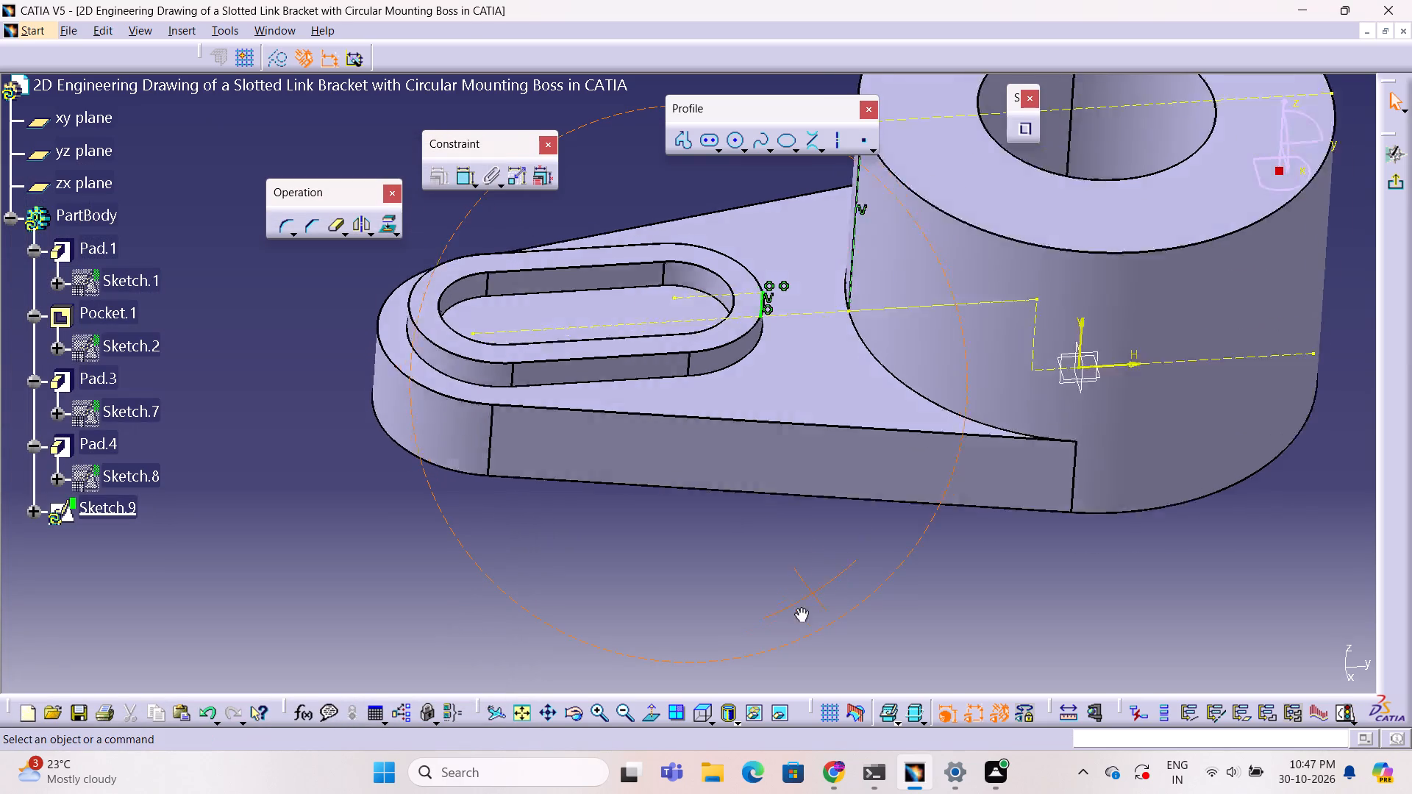
pyautogui.keyDown('ctrl'); pyautogui.moveTo(799, 607); pyautogui.dragTo(750, 603, button='middle'); pyautogui.keyUp('ctrl')
pyautogui.keyDown('ctrl'); pyautogui.moveTo(799, 607); pyautogui.dragTo(750, 601, button='right'); pyautogui.keyUp('ctrl')
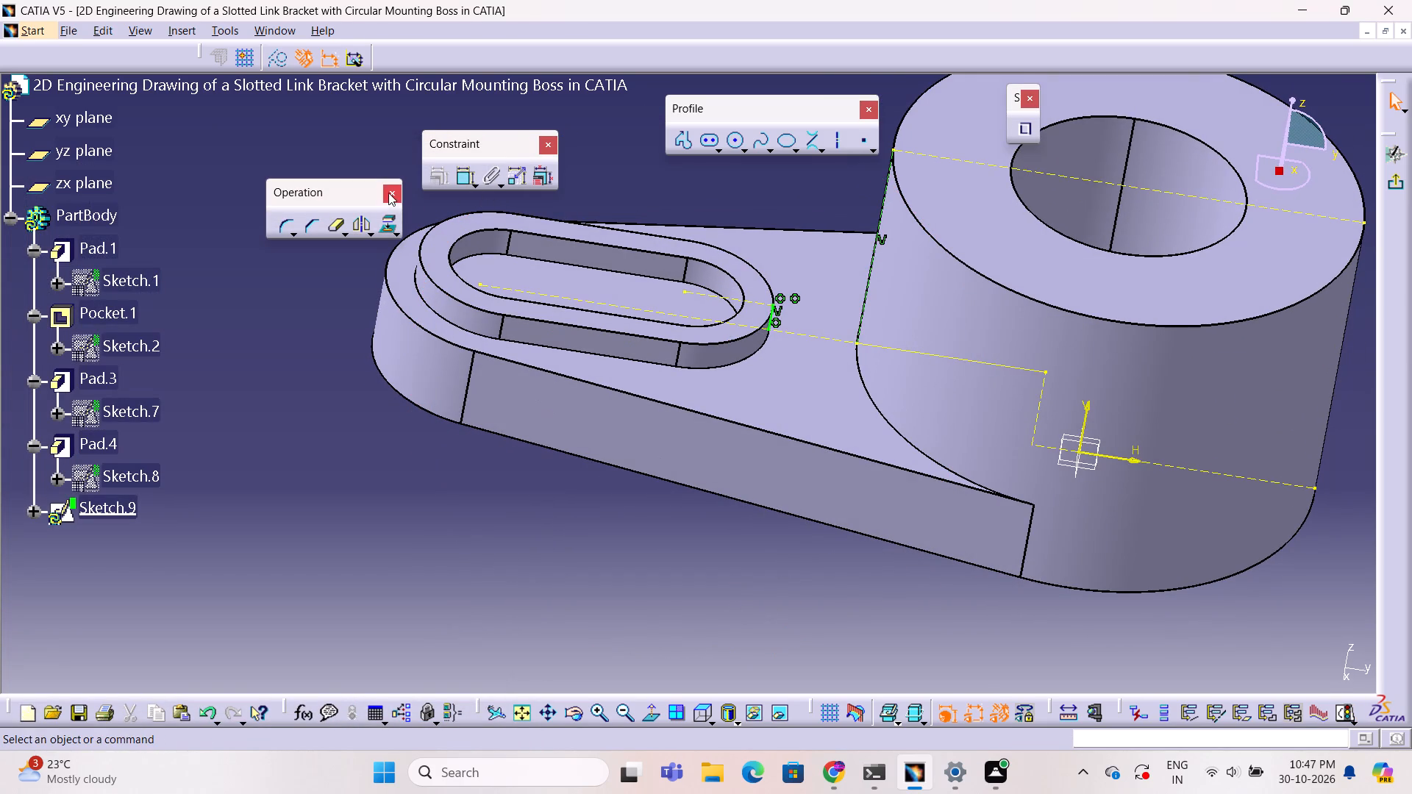
pyautogui.click(682, 137)
pyautogui.keyDown('ctrl'); pyautogui.moveTo(788, 176); pyautogui.dragTo(792, 203, button='middle'); pyautogui.keyUp('ctrl')
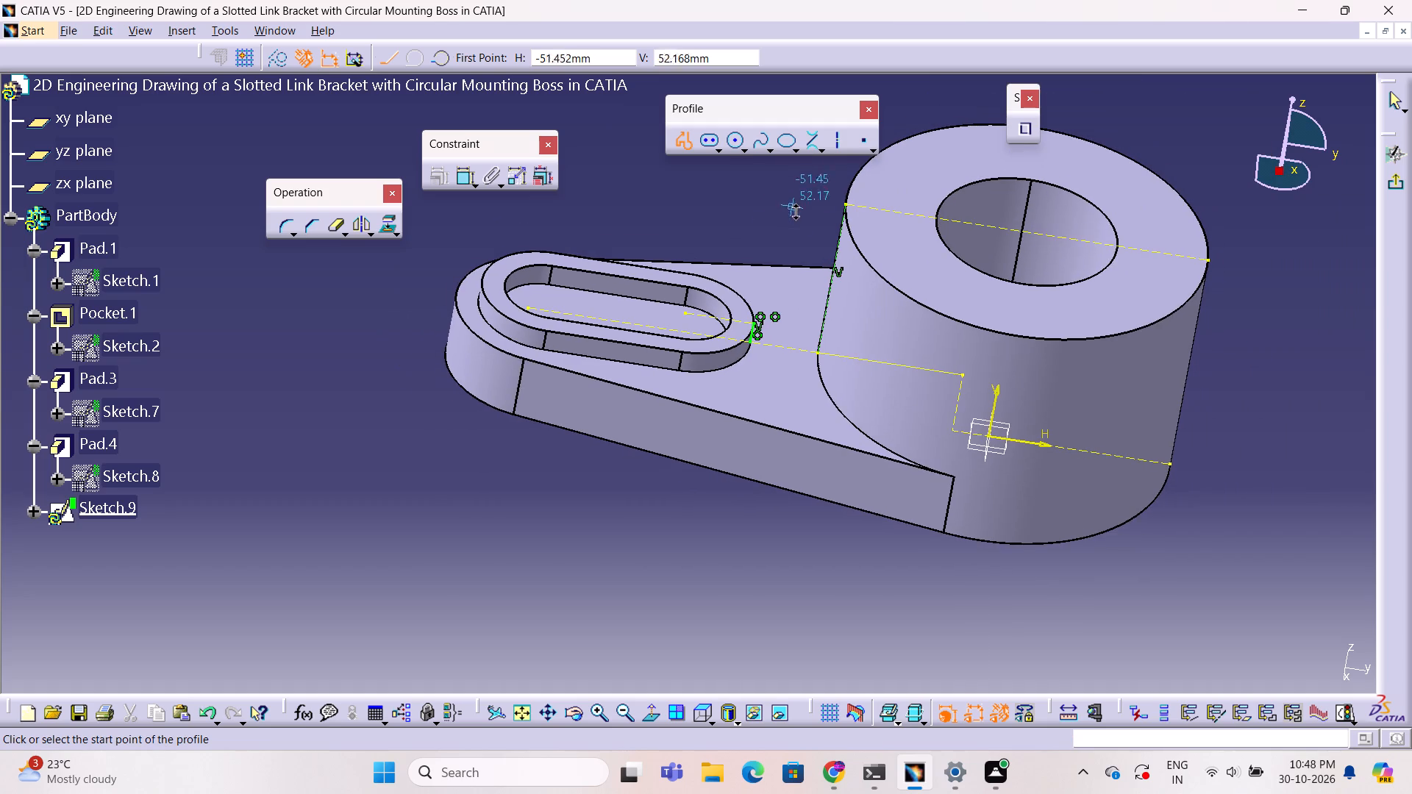
pyautogui.click(847, 204)
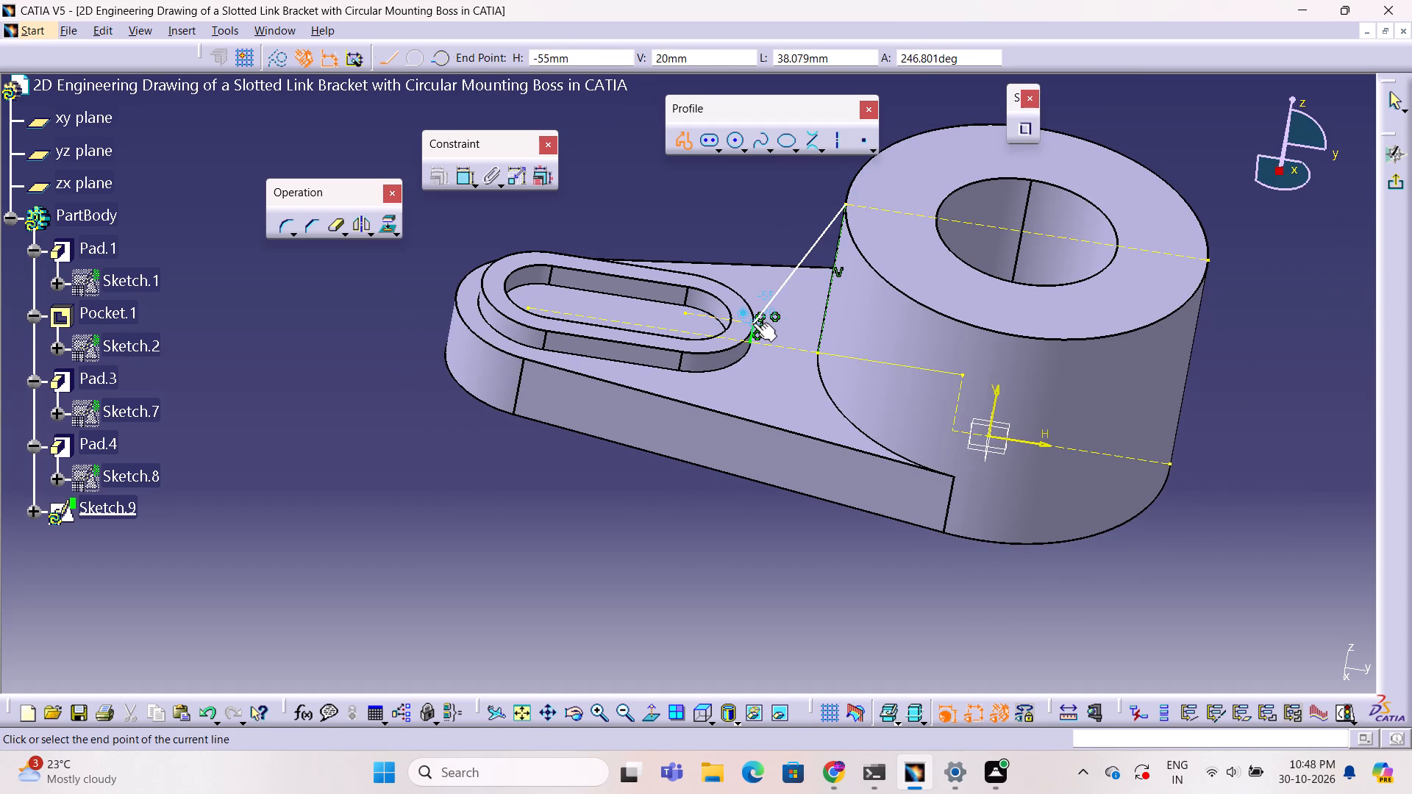
pyautogui.click(753, 323)
pyautogui.press('Escape')
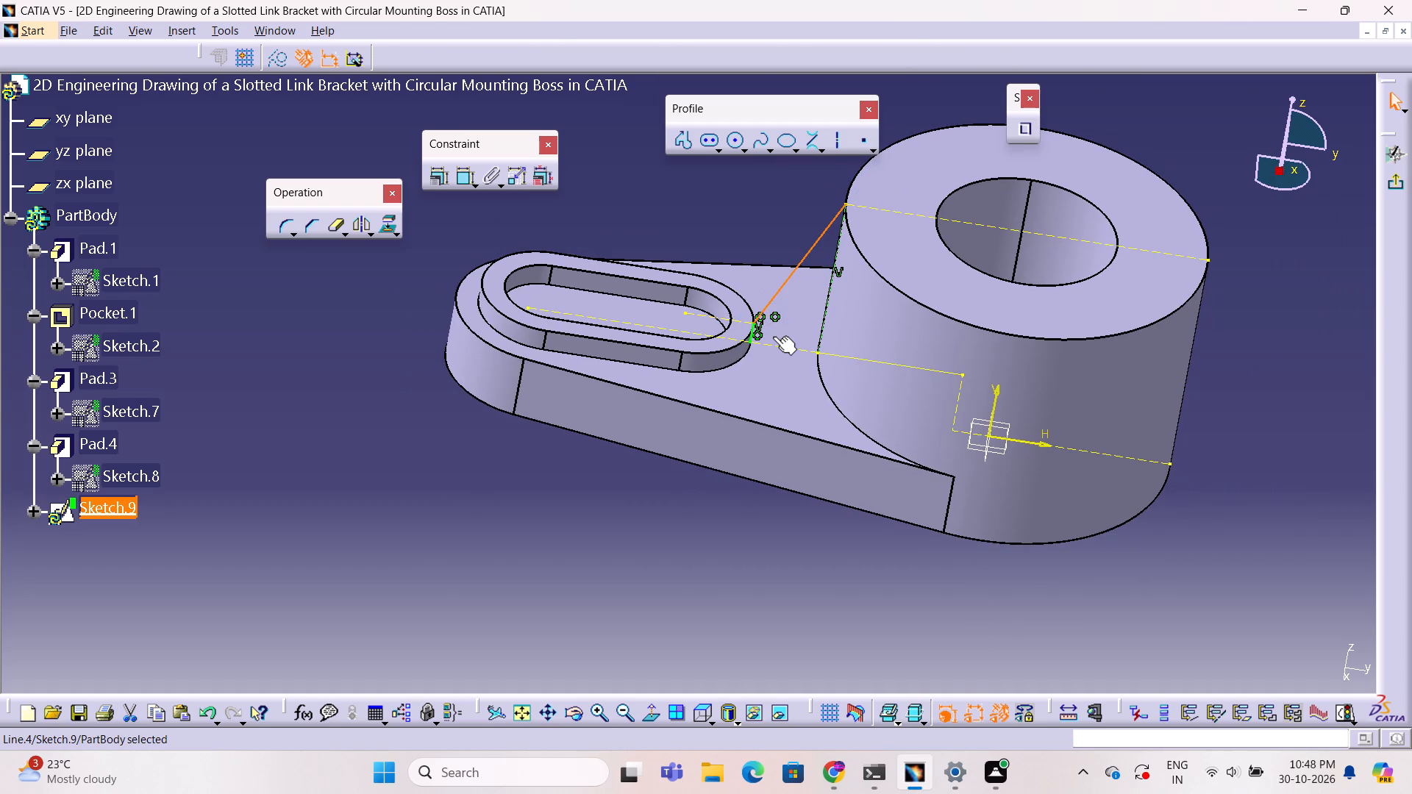
pyautogui.press('Escape')
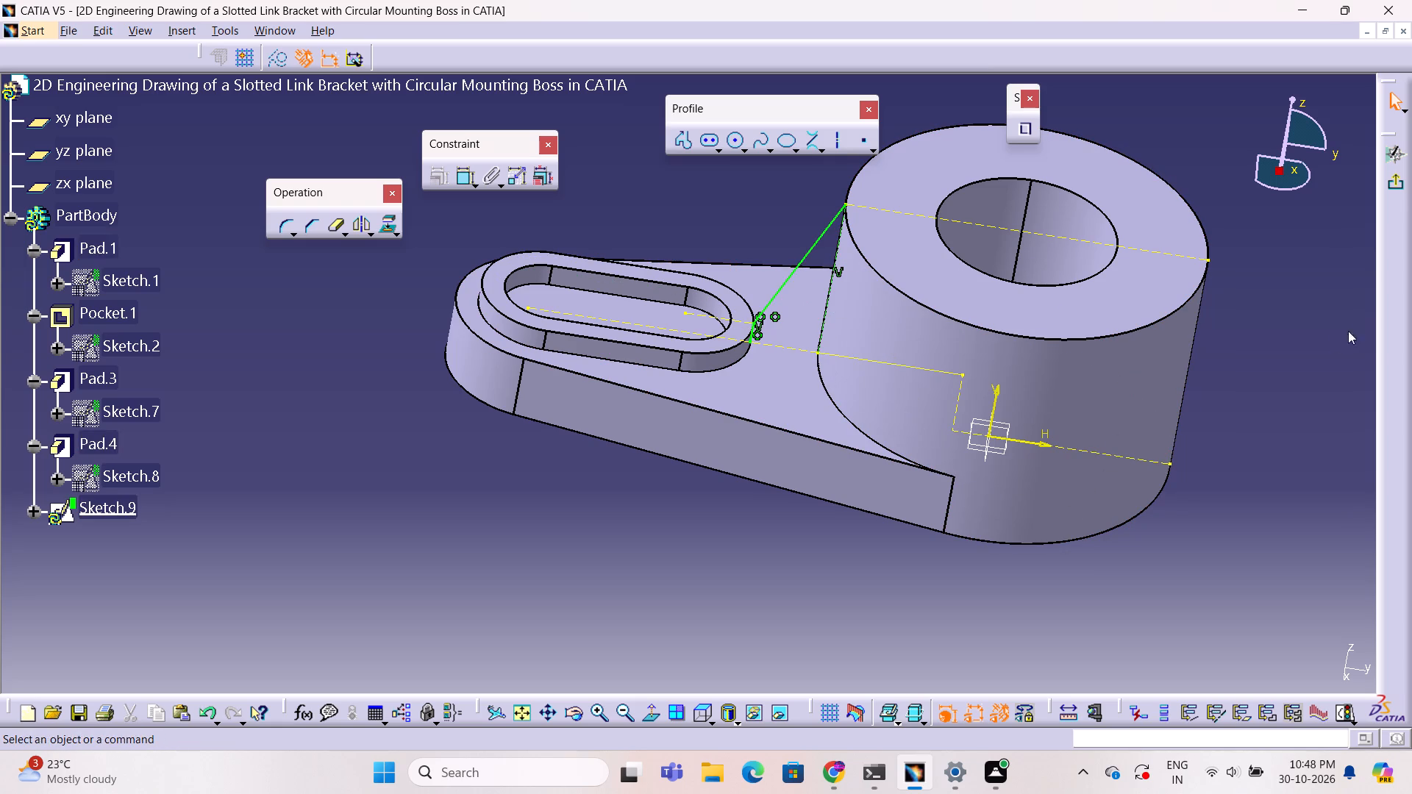
# Exit the sketch and try to create a From Side Stiffener from it with Neutral Fiber and a thickness of 10 mm.
pyautogui.click(1397, 185)
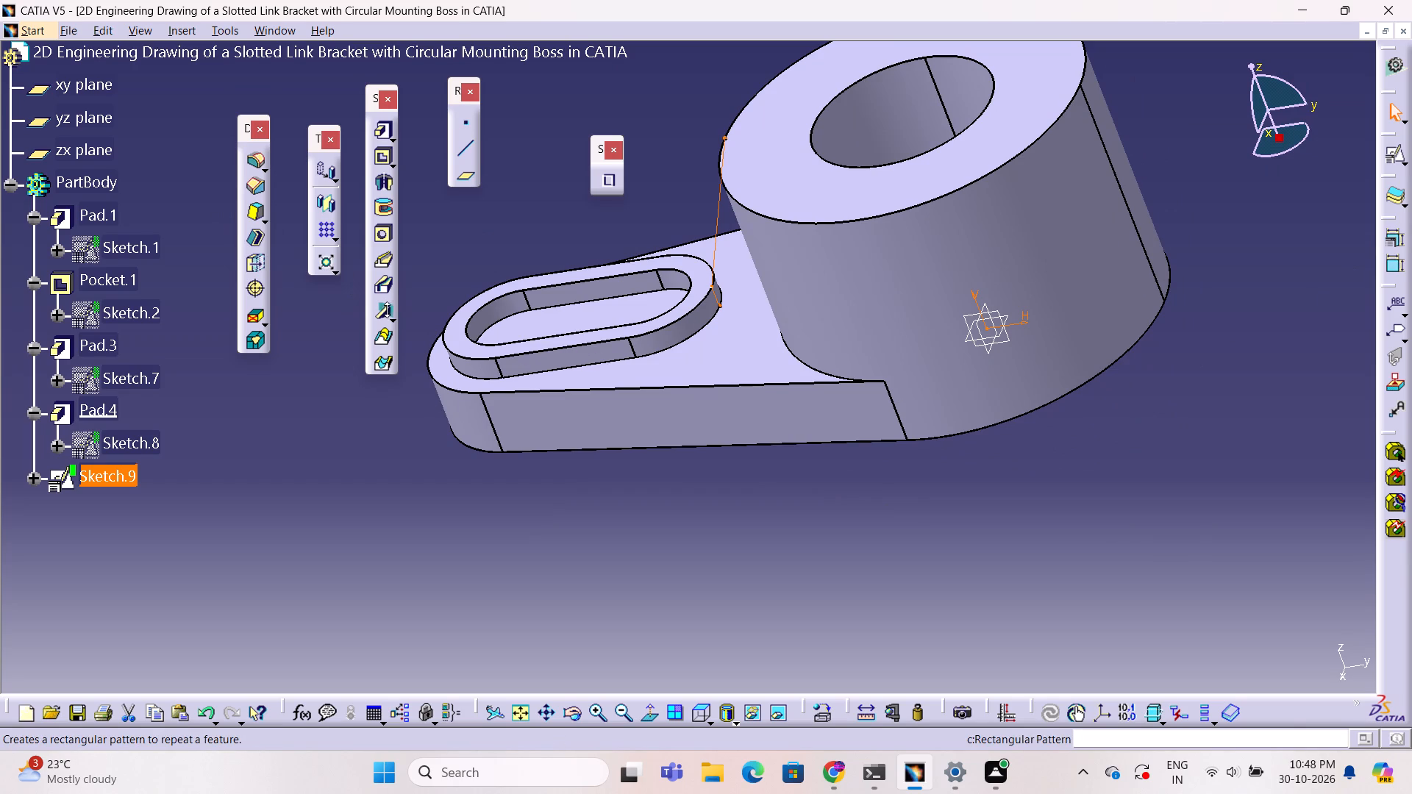
pyautogui.click(383, 312)
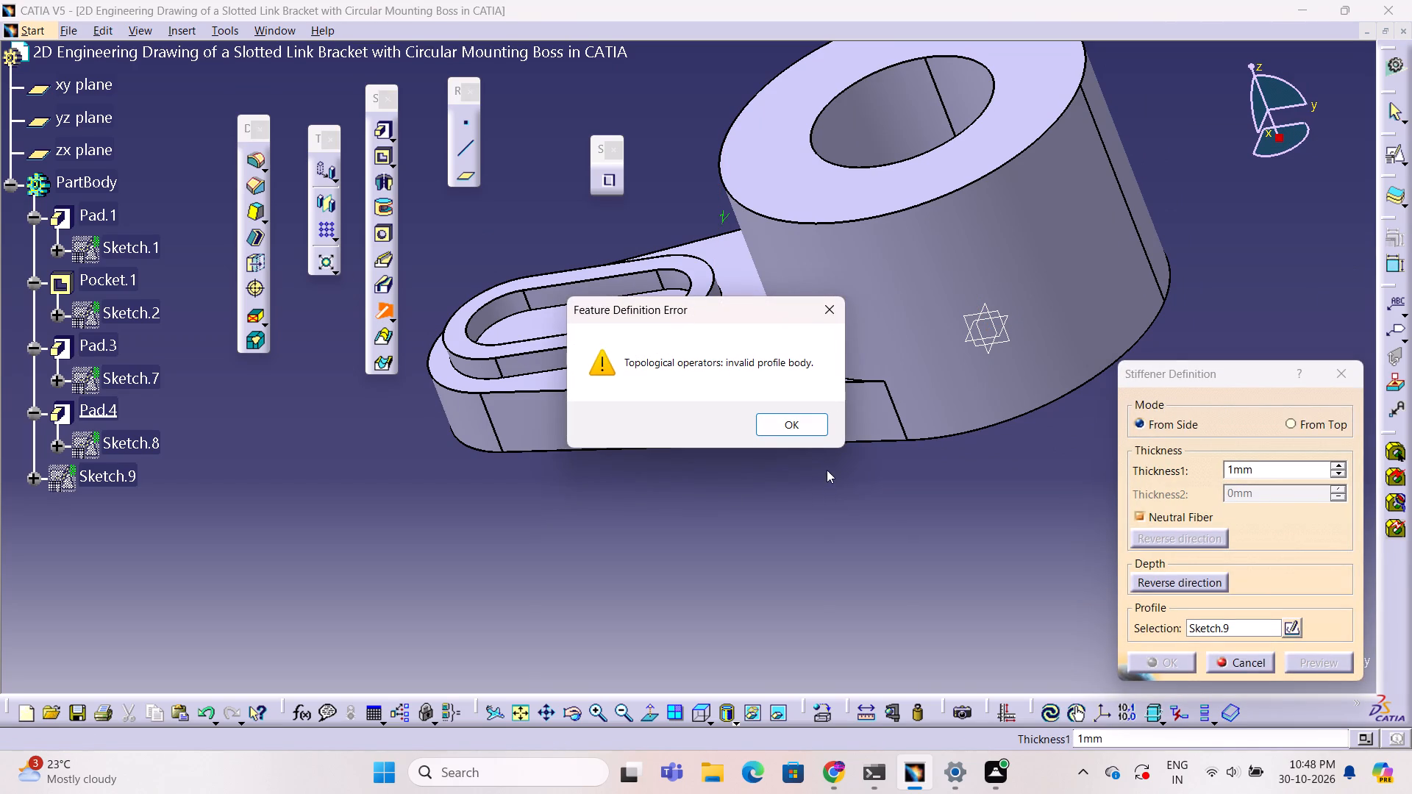
pyautogui.click(822, 419)
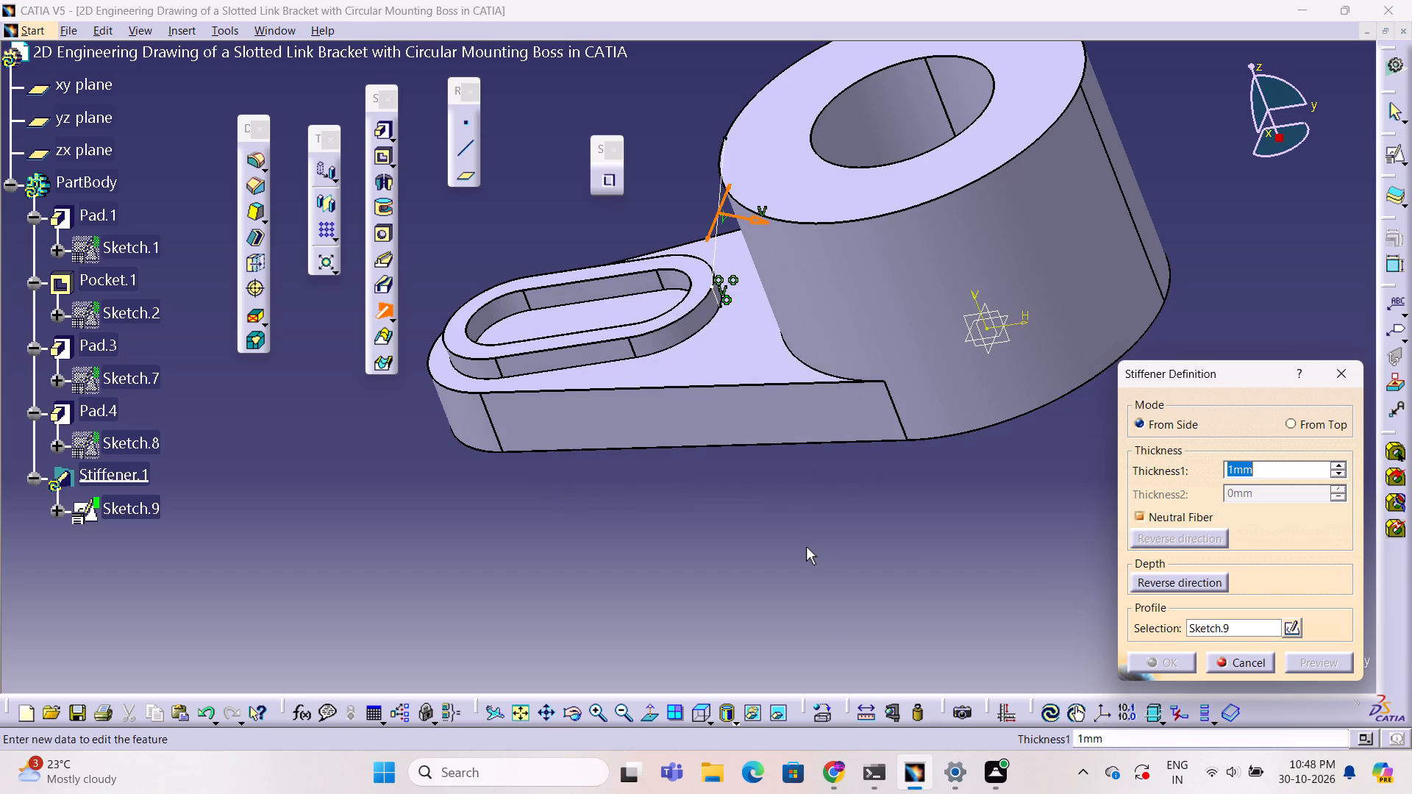
pyautogui.click(806, 547)
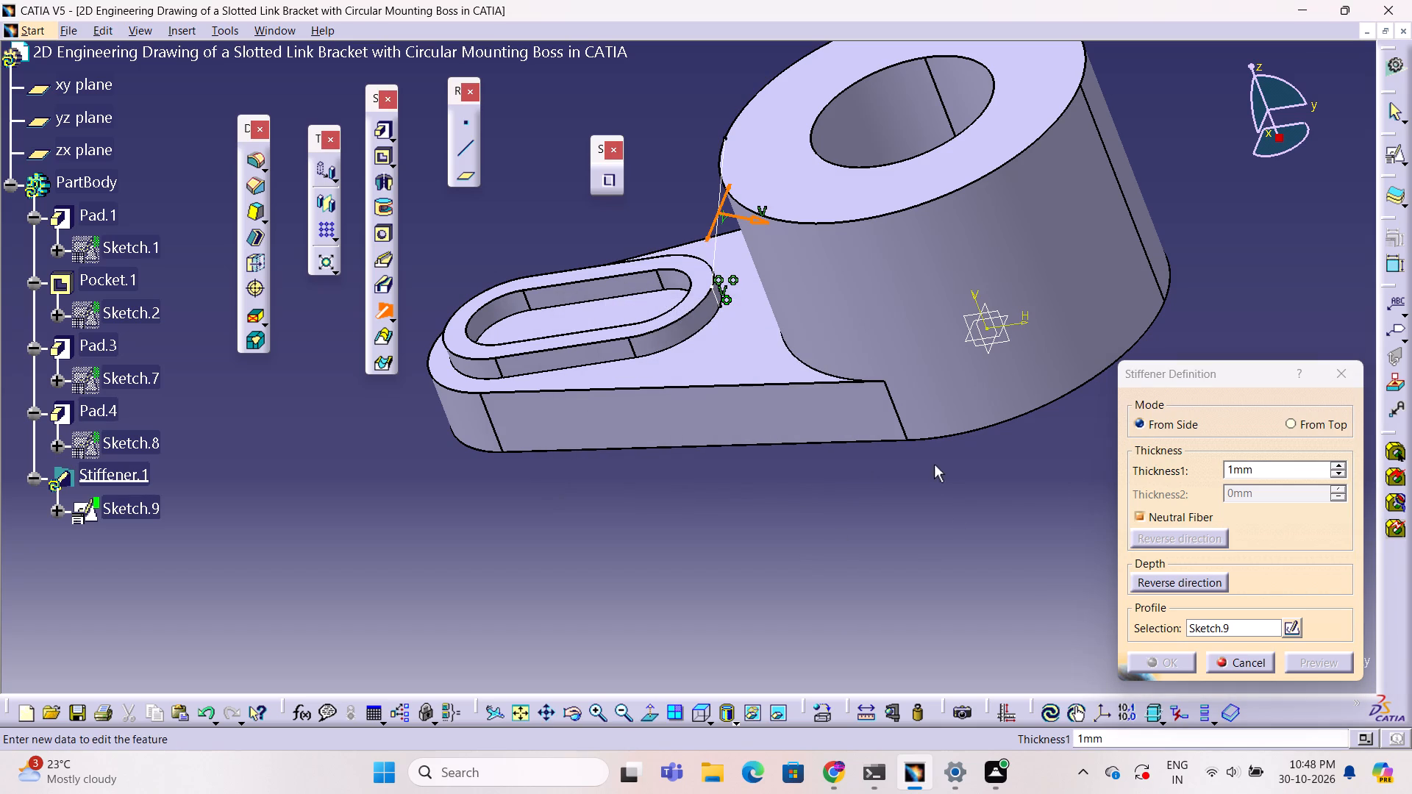
pyautogui.click(716, 249)
pyautogui.doubleClick(1264, 466)
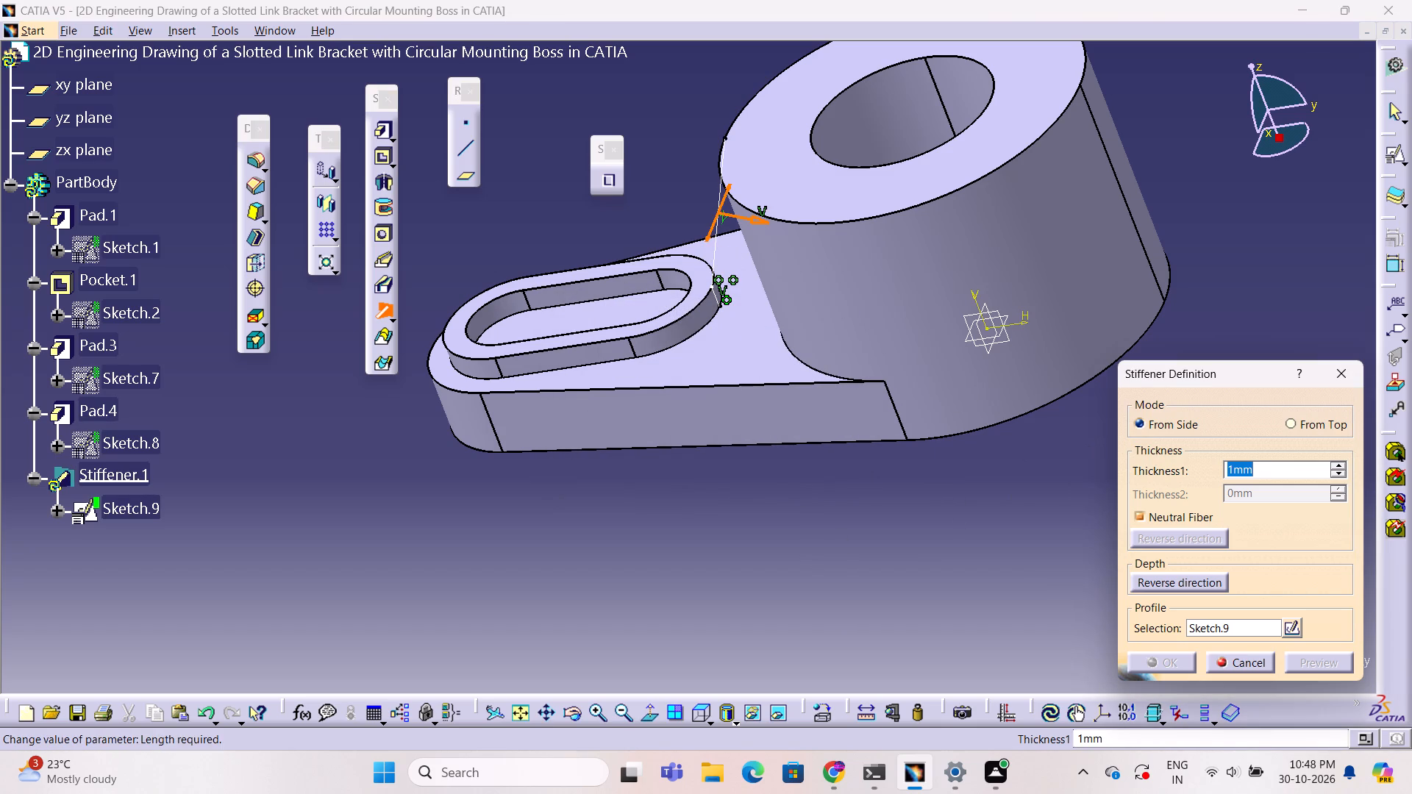
pyautogui.write('10')
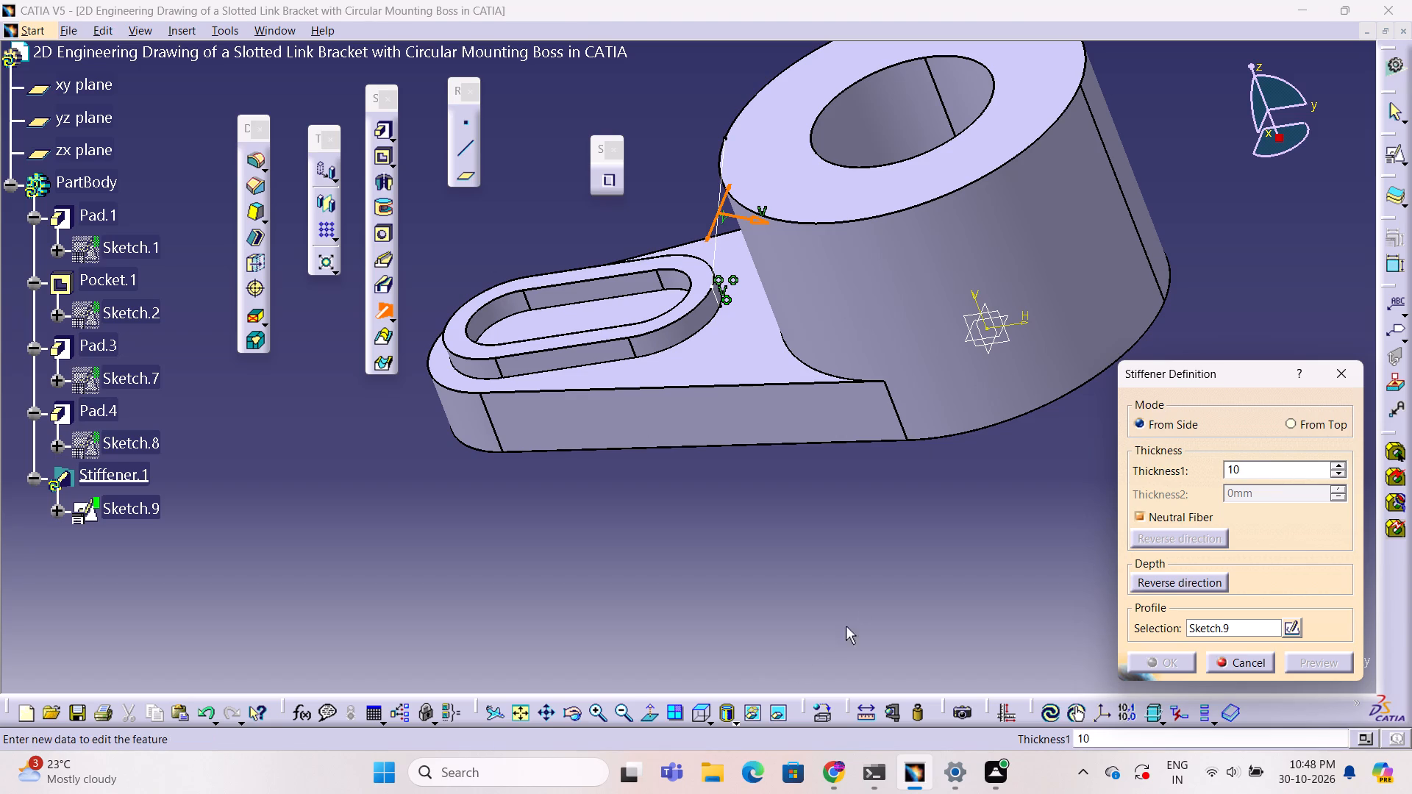
pyautogui.click(874, 595)
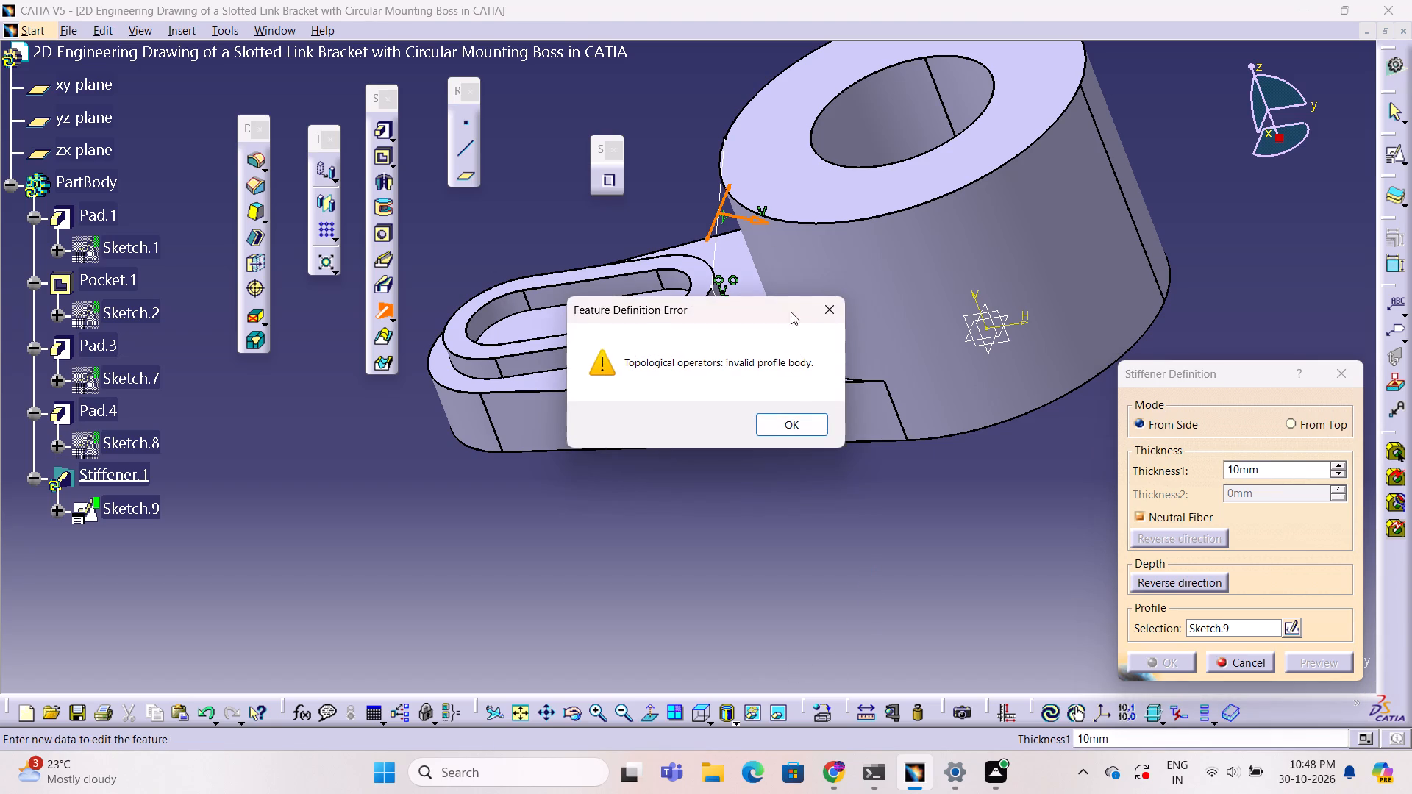
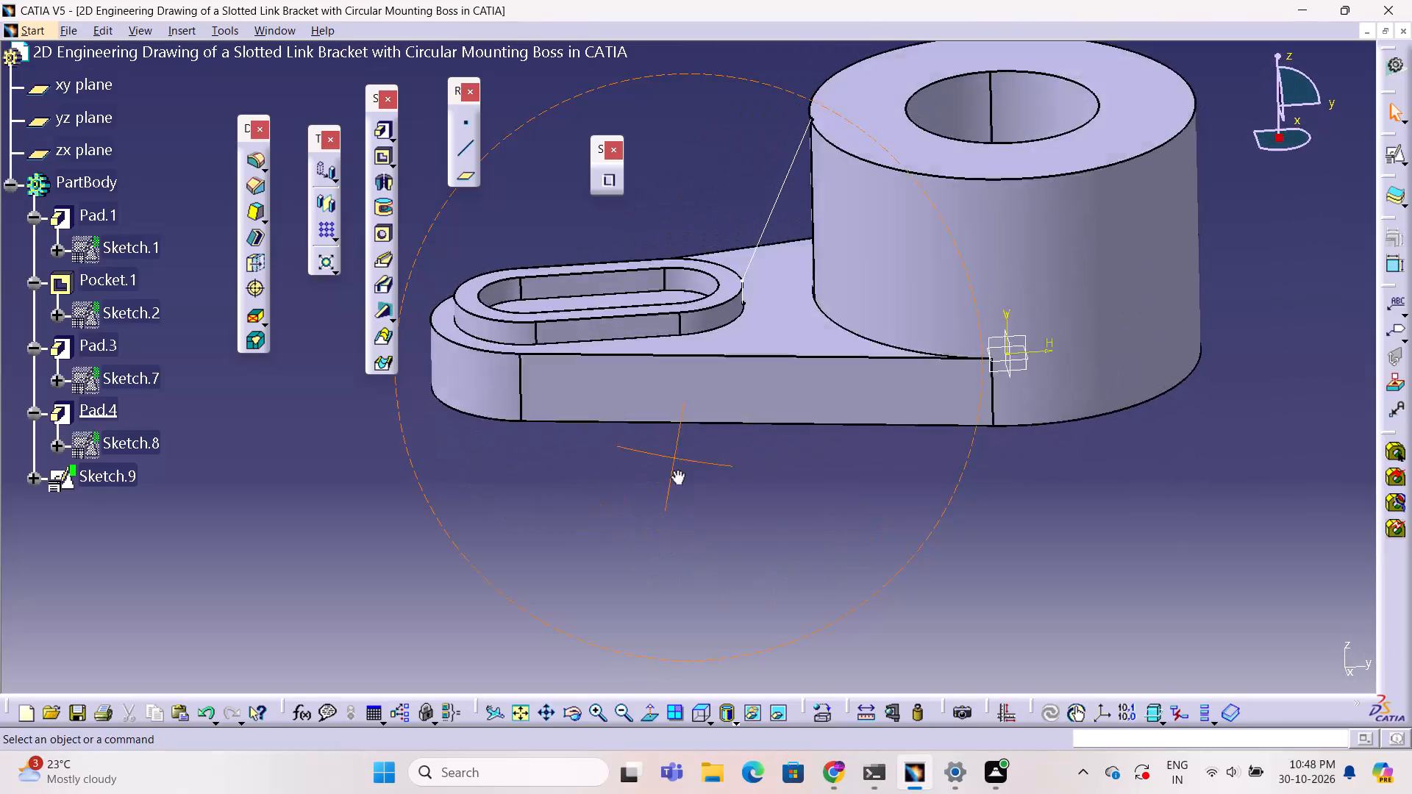
# Reopen the stiffener profile sketch and delete the short vertical line at the slot rim, below the slanted line.
pyautogui.click(904, 511)
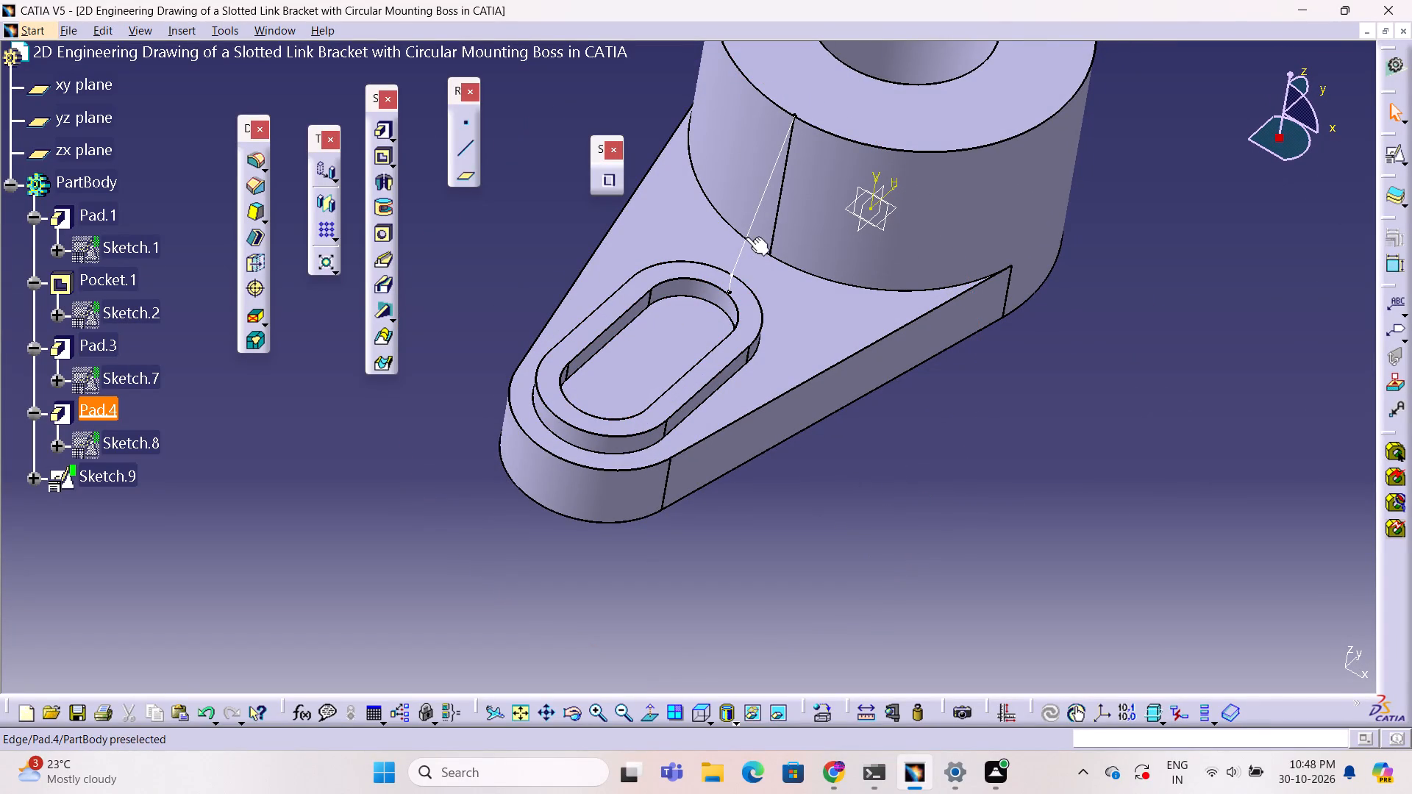
pyautogui.doubleClick(746, 237)
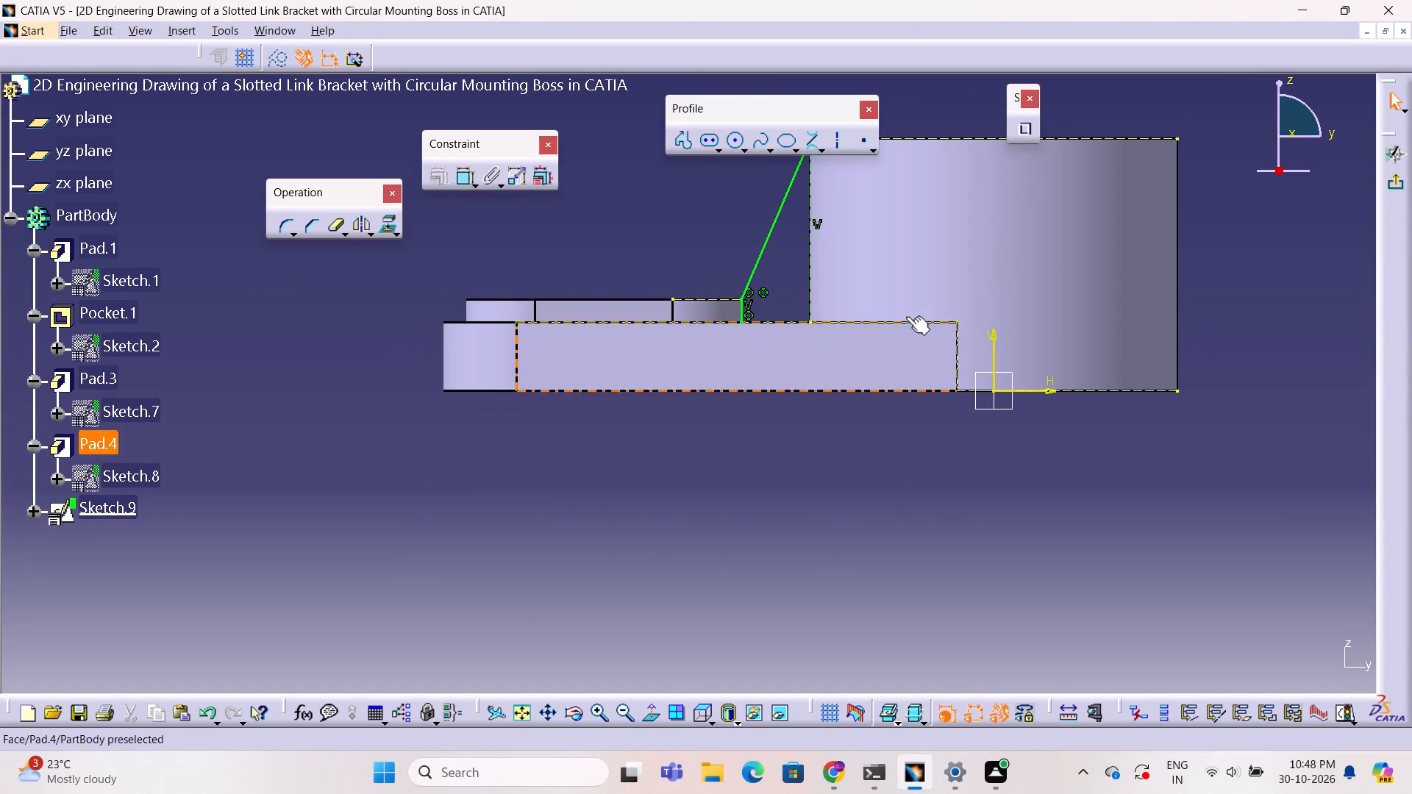
pyautogui.keyDown('ctrl'); pyautogui.moveTo(716, 527); pyautogui.dragTo(791, 610, button='middle'); pyautogui.keyUp('ctrl')
pyautogui.moveTo(716, 528); pyautogui.dragTo(791, 610, button='right')
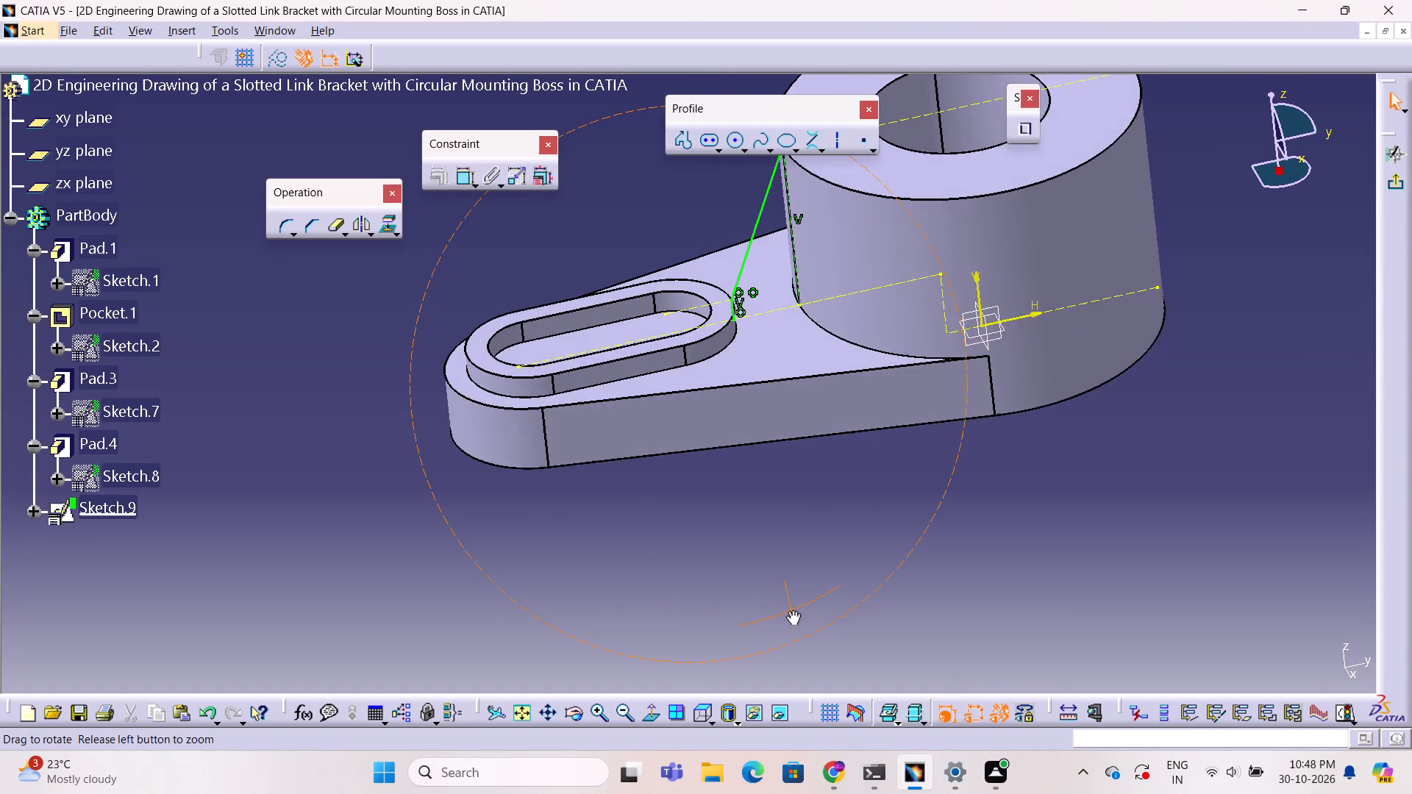
pyautogui.keyDown('ctrl'); pyautogui.moveTo(791, 610); pyautogui.dragTo(728, 592, button='middle'); pyautogui.keyUp('ctrl')
pyautogui.moveTo(791, 610); pyautogui.dragTo(728, 593, button='right')
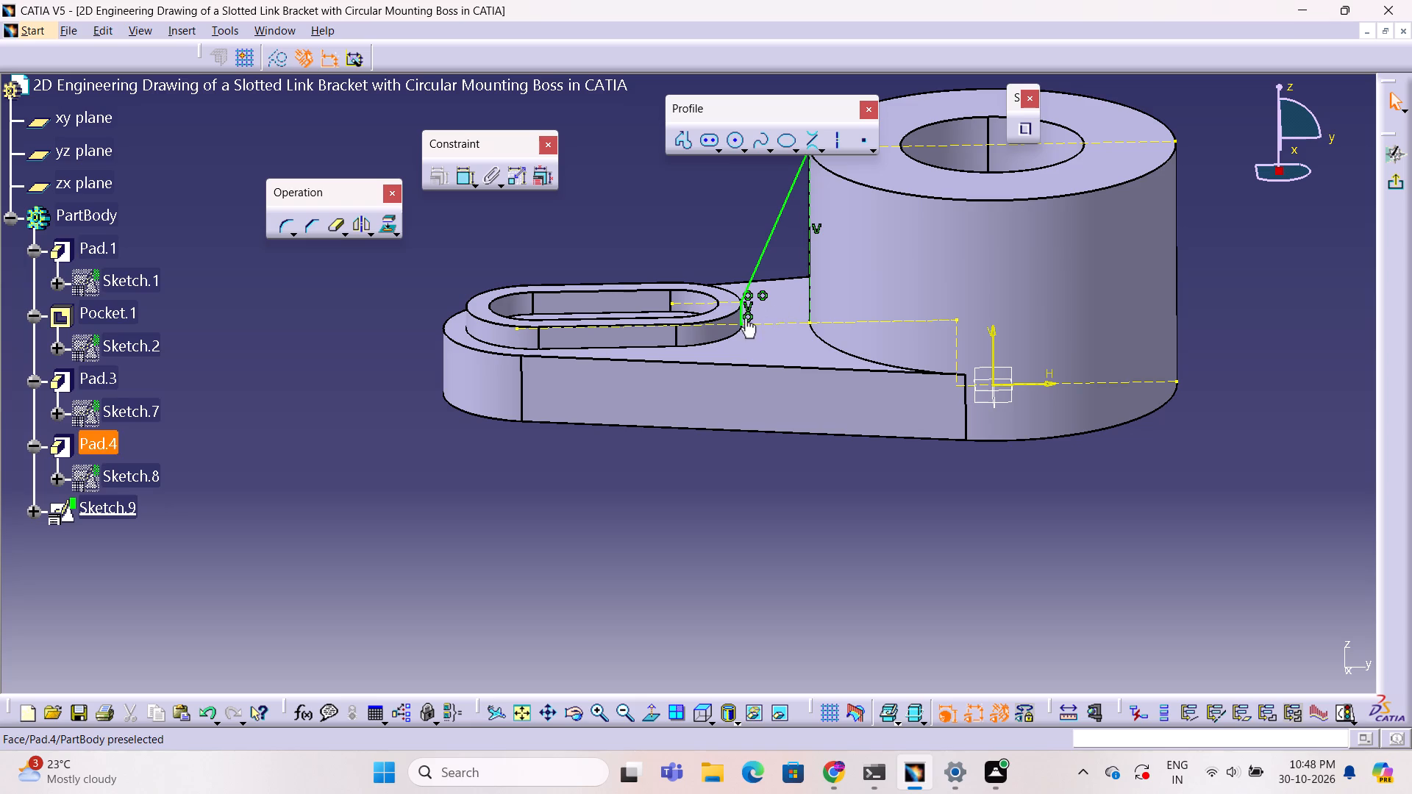
pyautogui.click(743, 318)
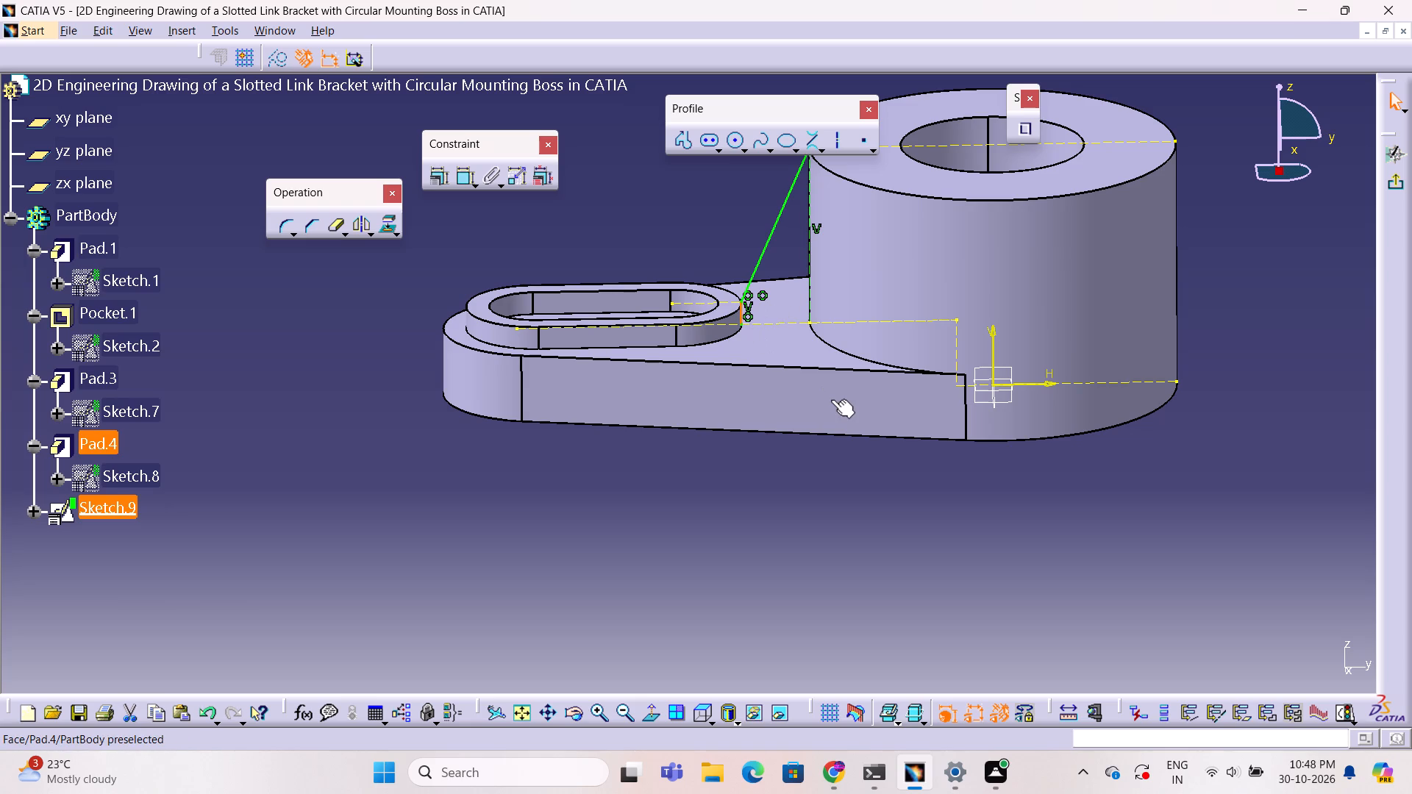
pyautogui.press('Delete')
pyautogui.click(704, 597)
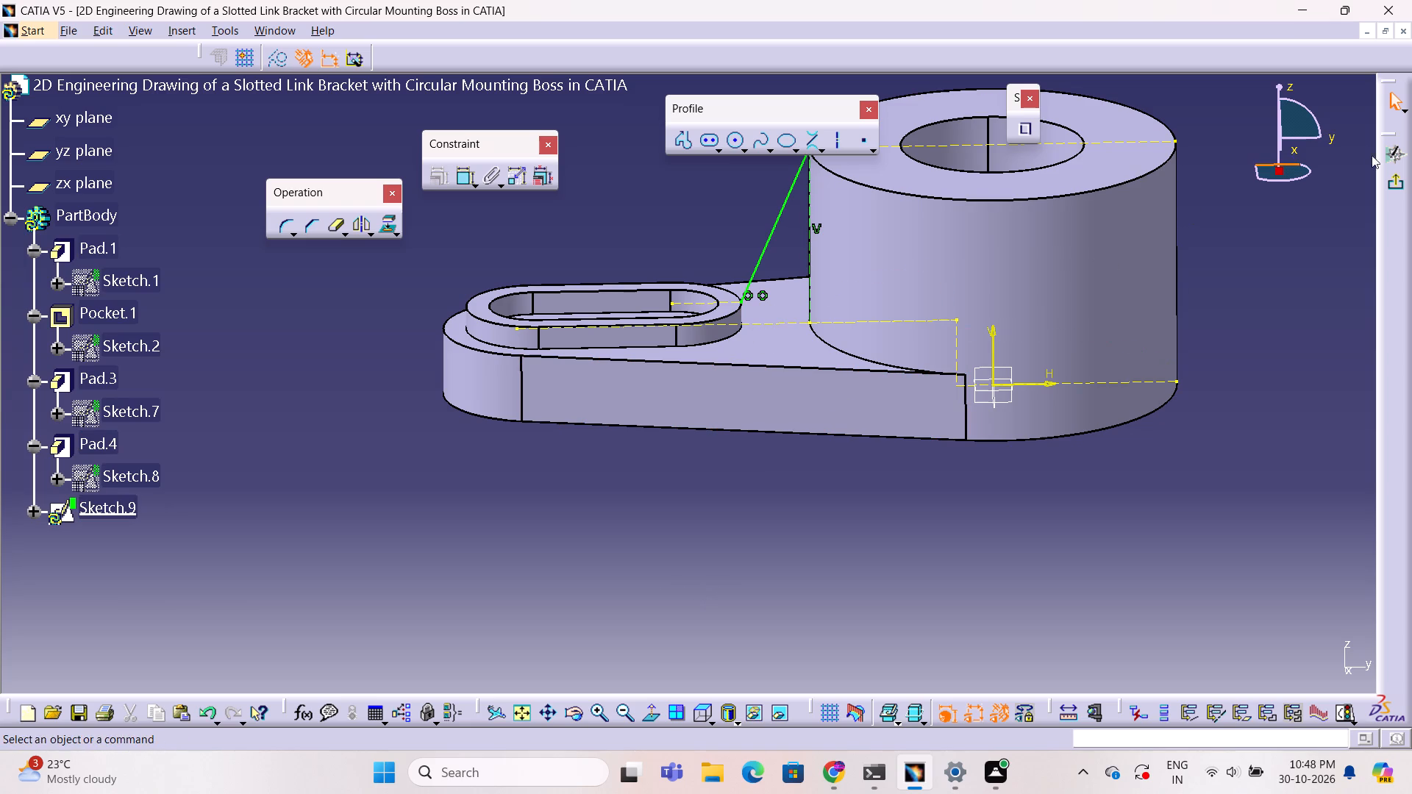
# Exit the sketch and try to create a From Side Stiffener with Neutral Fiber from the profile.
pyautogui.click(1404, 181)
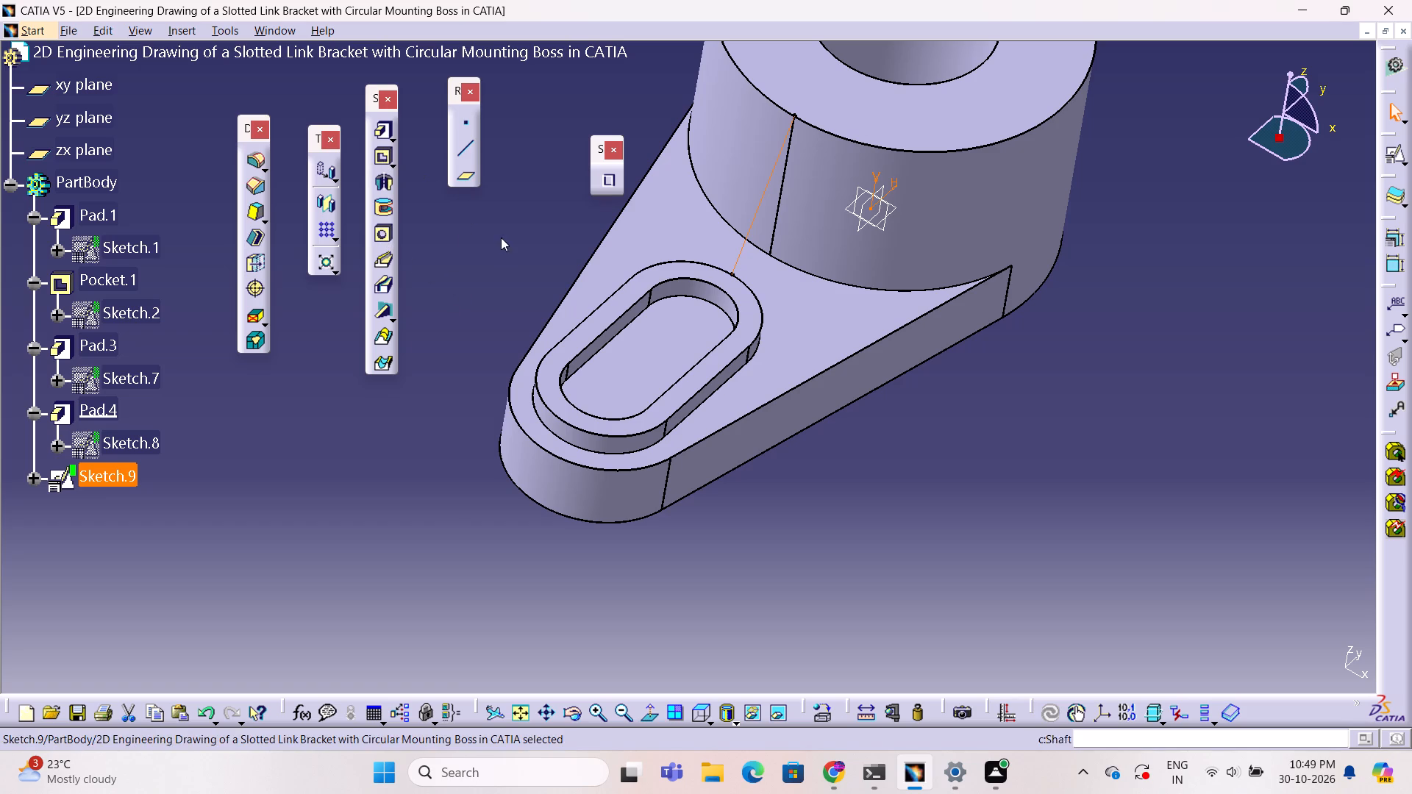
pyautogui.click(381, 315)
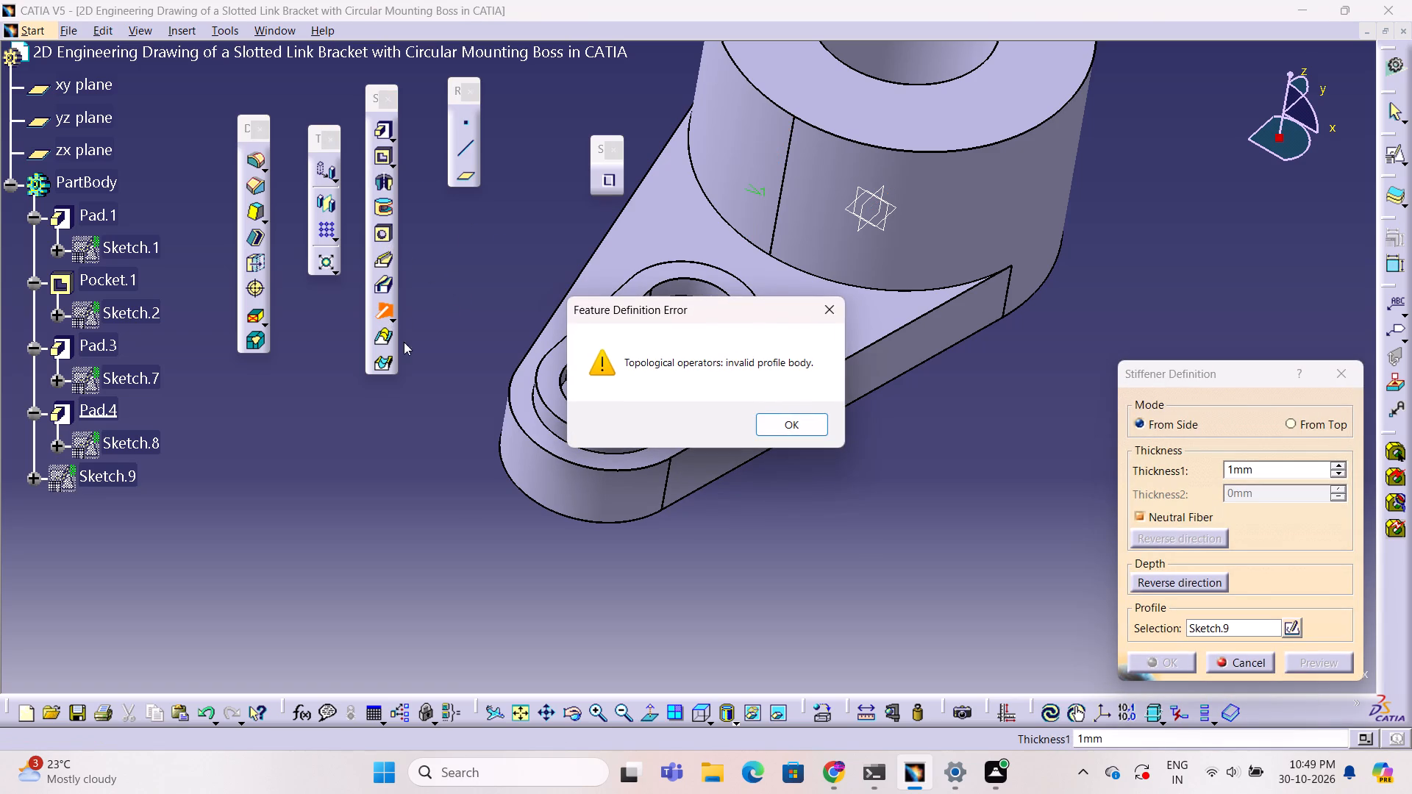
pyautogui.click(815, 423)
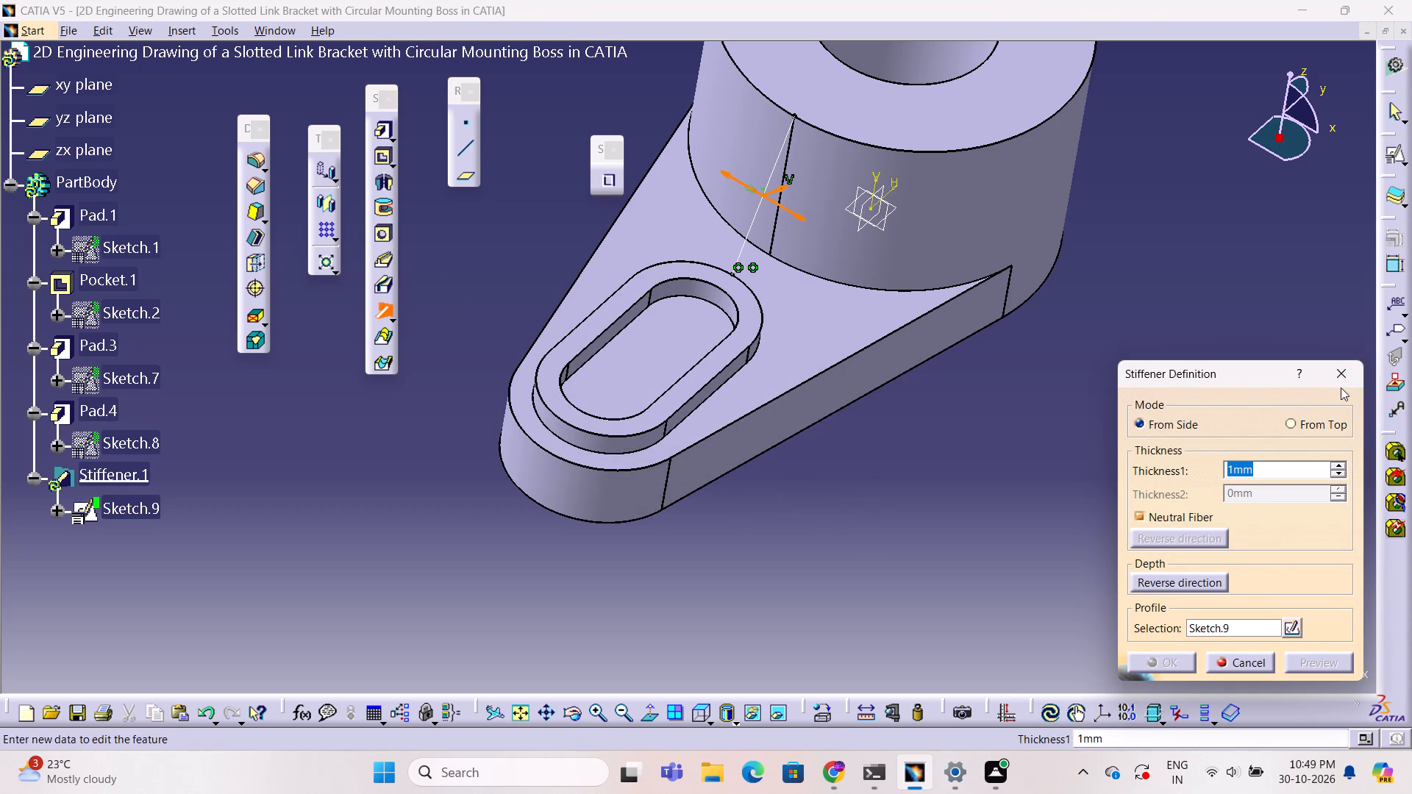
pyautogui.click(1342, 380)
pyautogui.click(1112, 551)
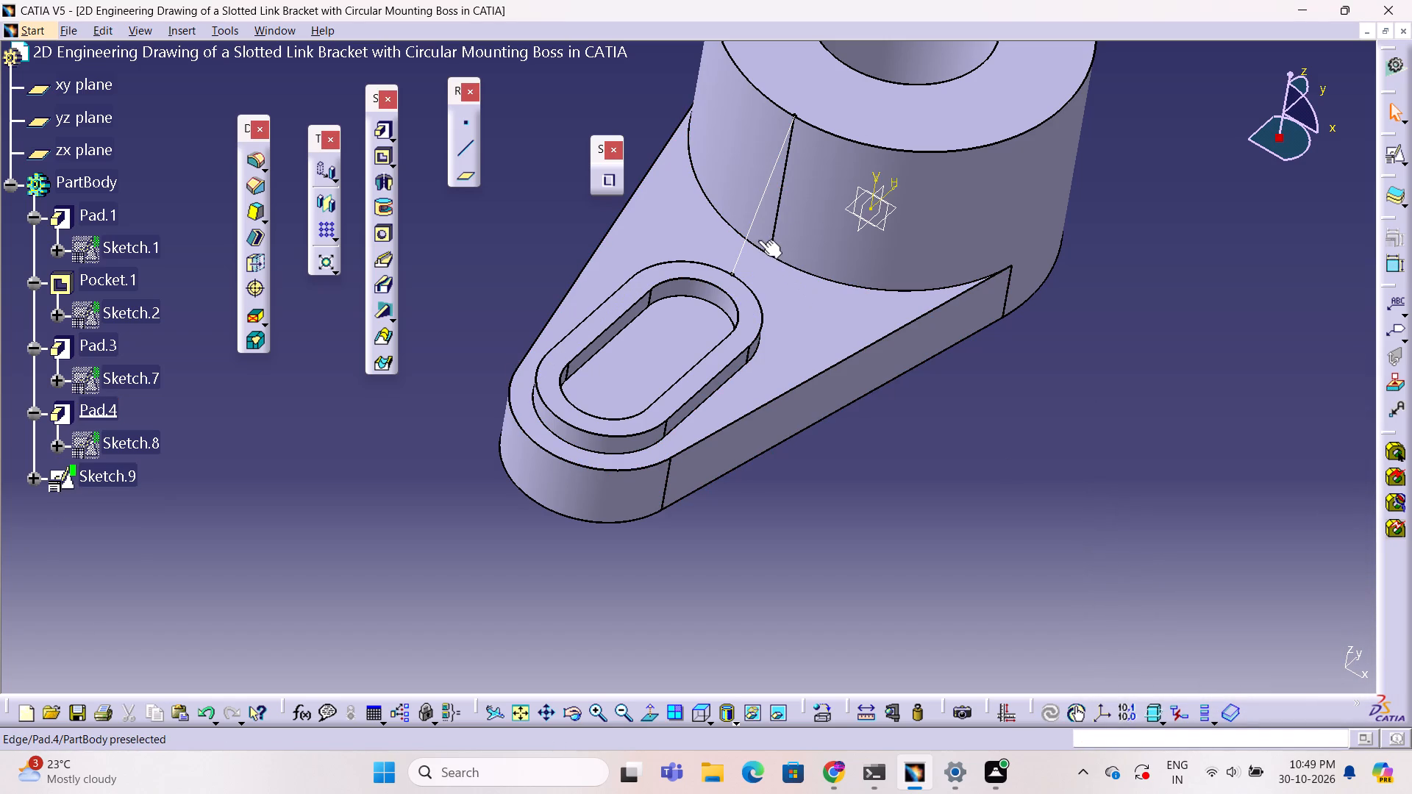
# Reopen the profile sketch and convert the vertical construction line along the boss's edge to a standard element.
pyautogui.doubleClick(744, 239)
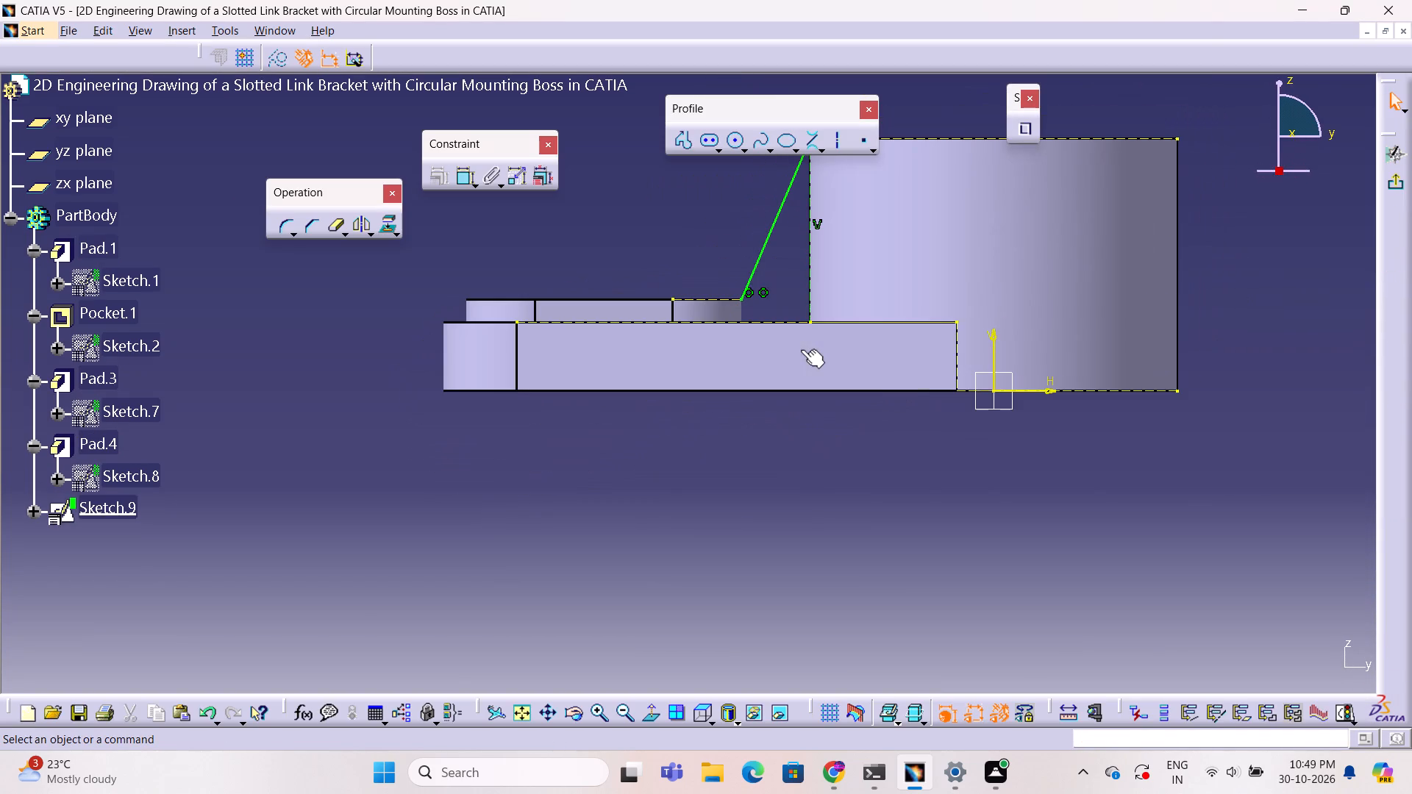
pyautogui.click(810, 269)
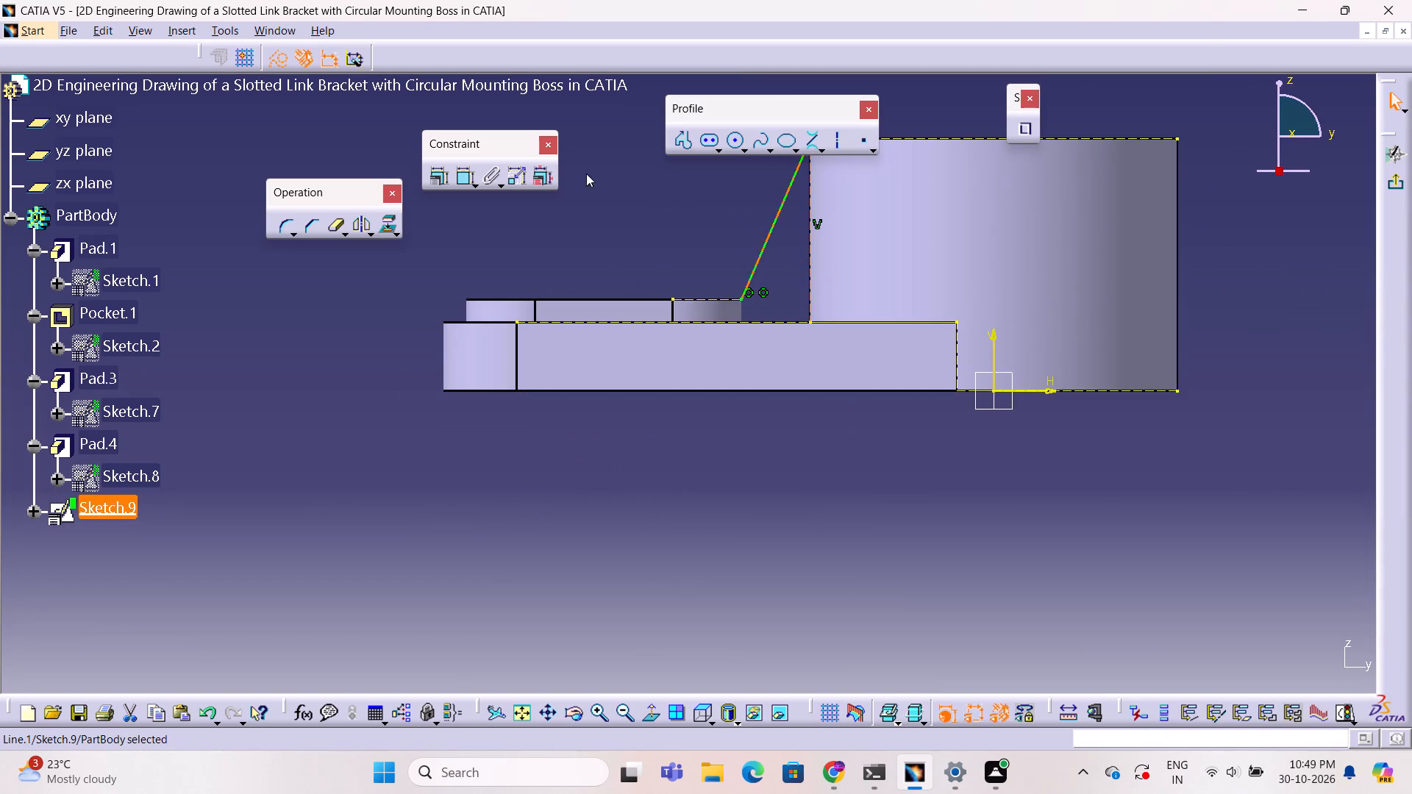
pyautogui.click(285, 68)
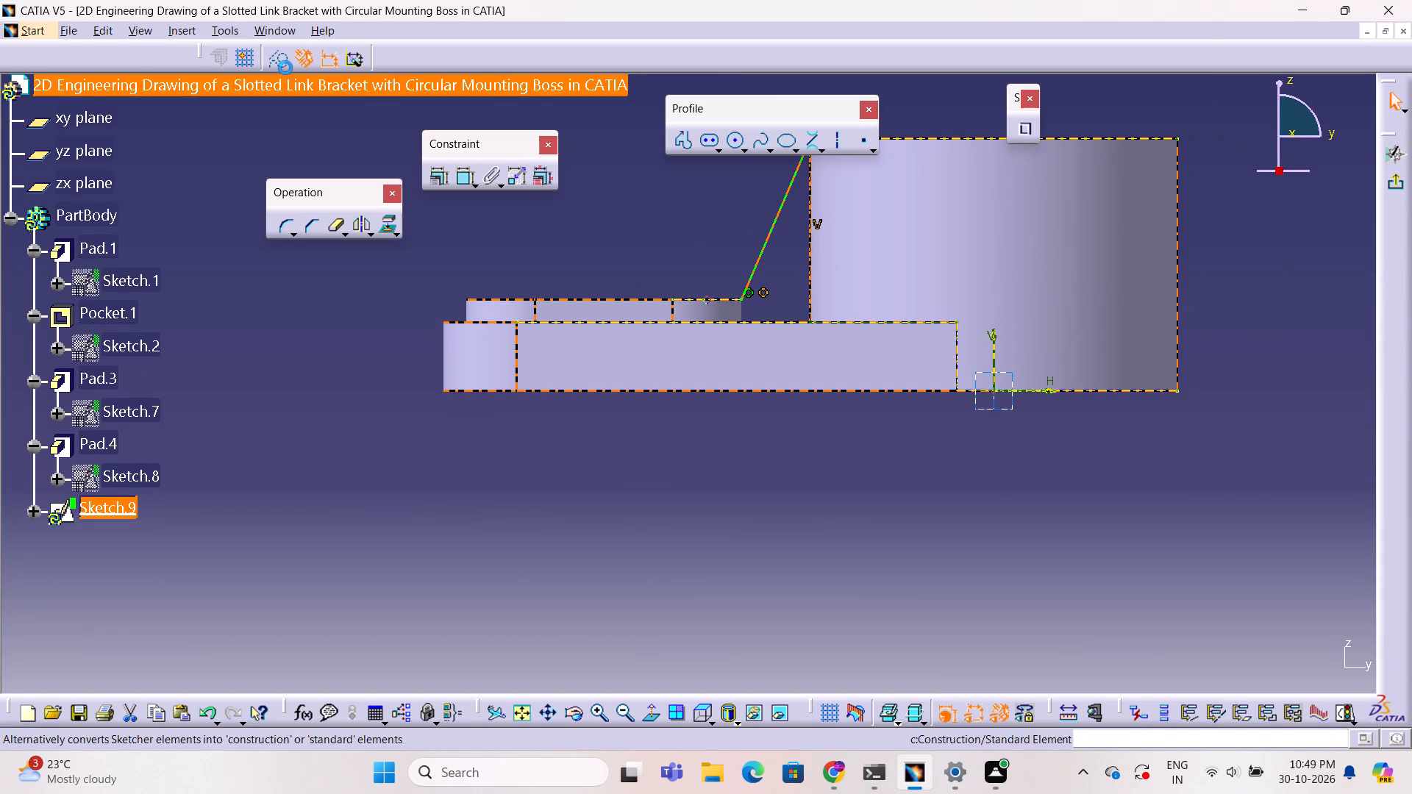
pyautogui.click(689, 509)
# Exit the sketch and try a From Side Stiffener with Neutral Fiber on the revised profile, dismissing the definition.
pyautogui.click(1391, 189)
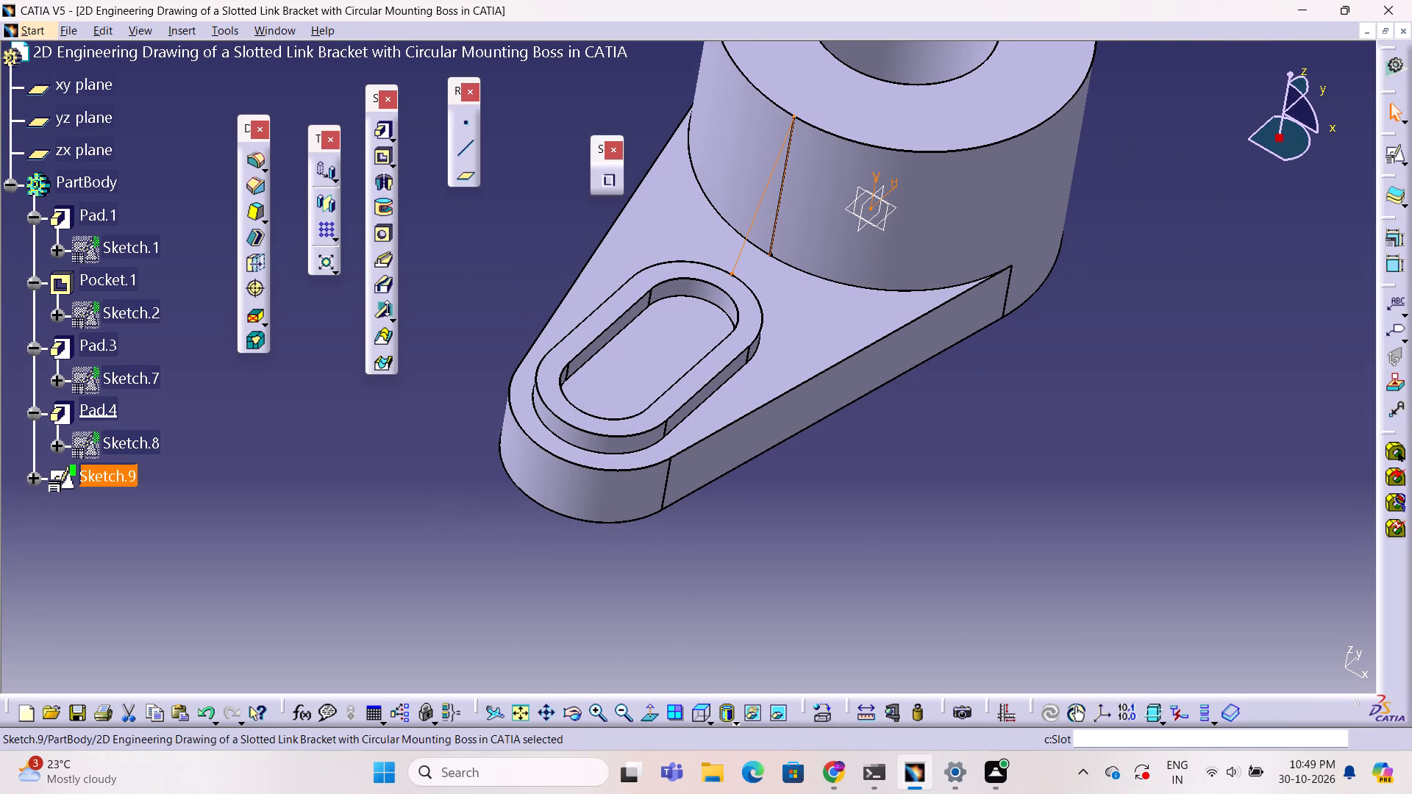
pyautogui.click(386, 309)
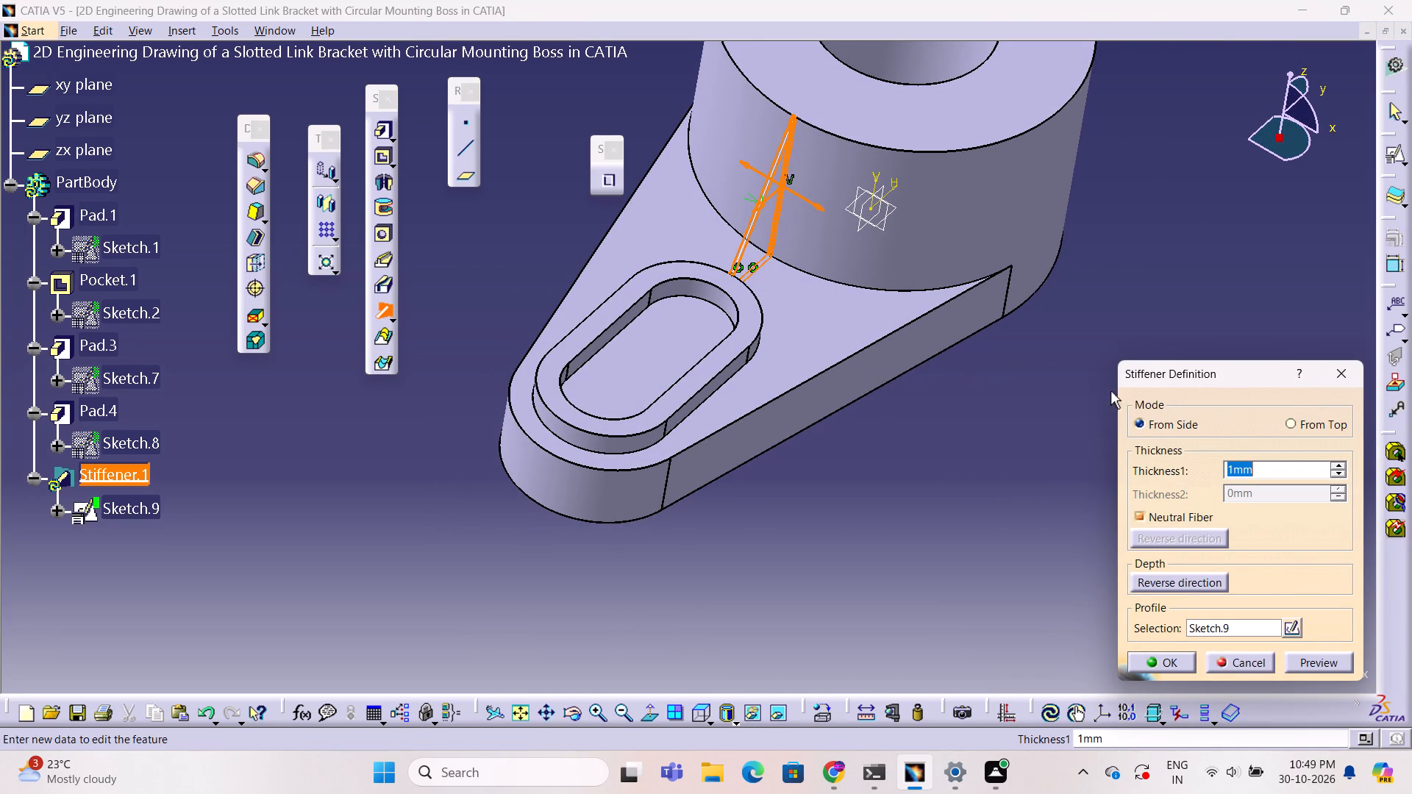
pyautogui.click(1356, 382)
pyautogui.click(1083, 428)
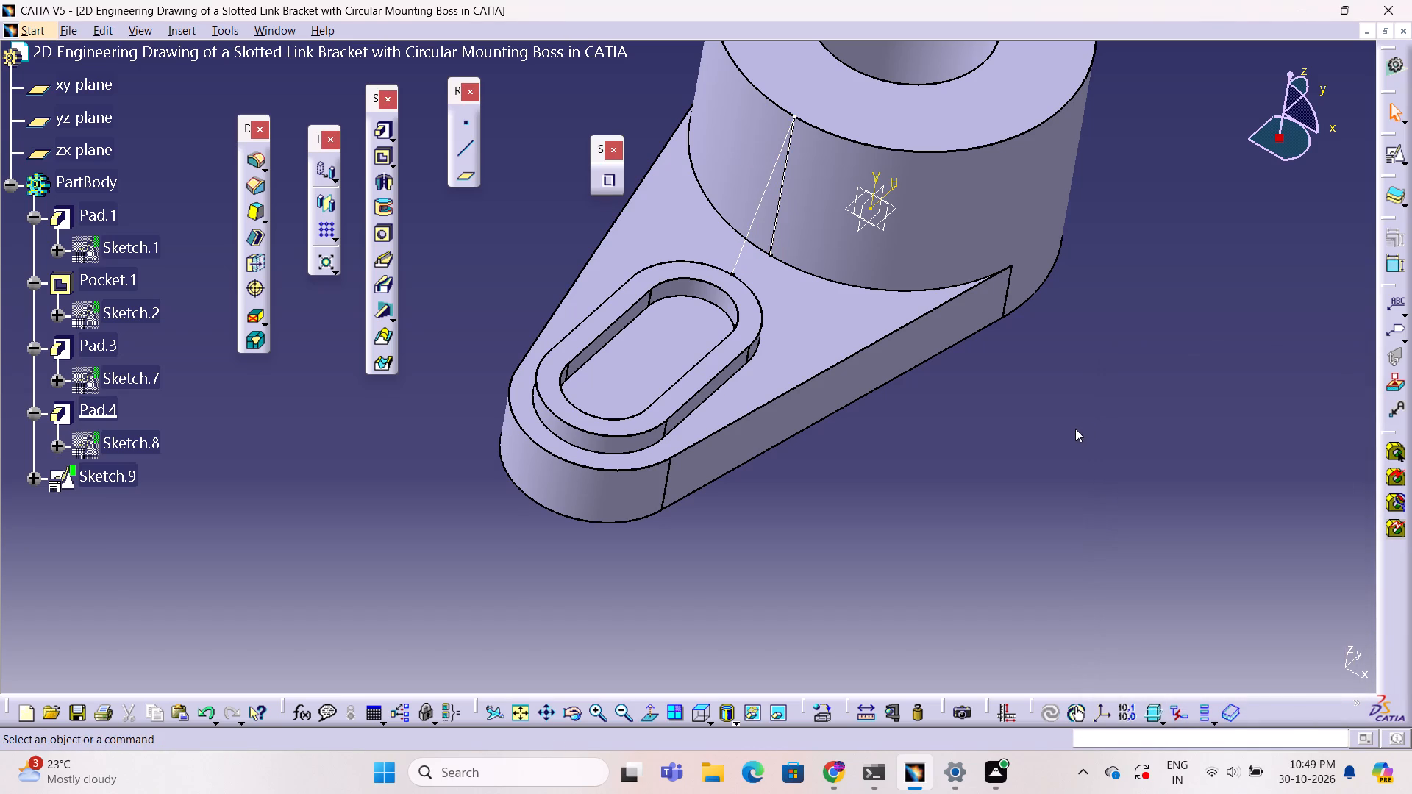
# In the reopened sketch, draw a Profile from H -55, V 20 down to V 15 and across to the boss's vertical line at H -40.
pyautogui.doubleClick(744, 246)
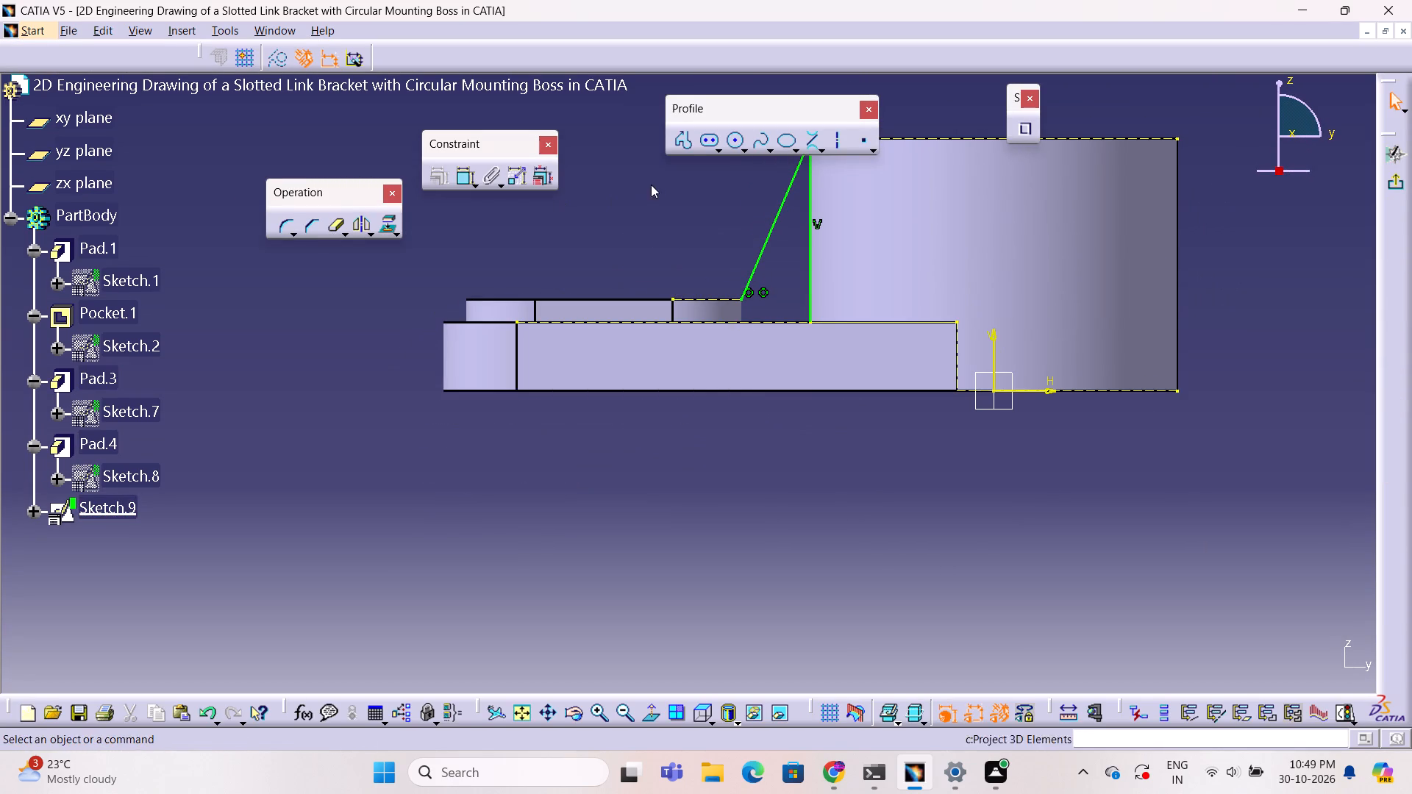
pyautogui.click(682, 140)
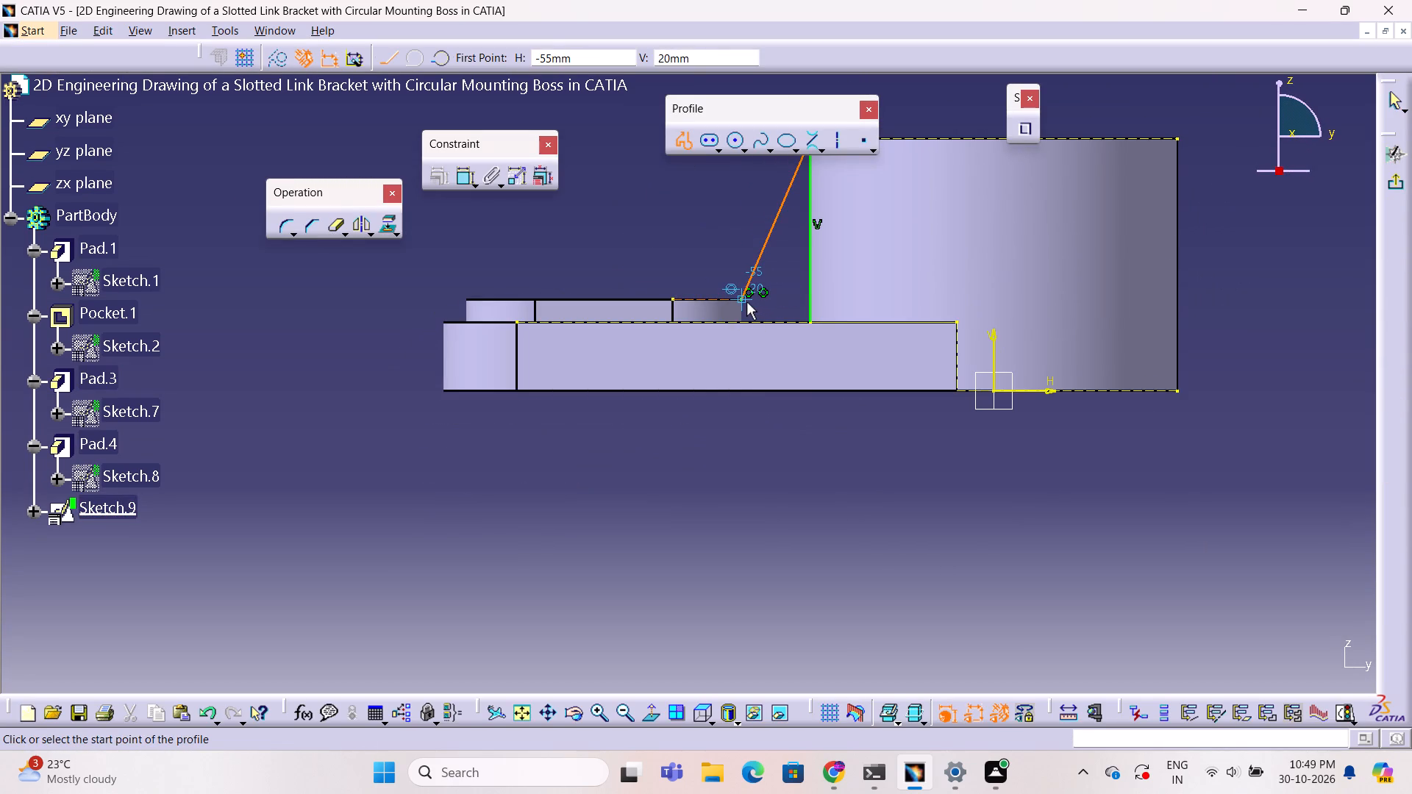
pyautogui.click(746, 301)
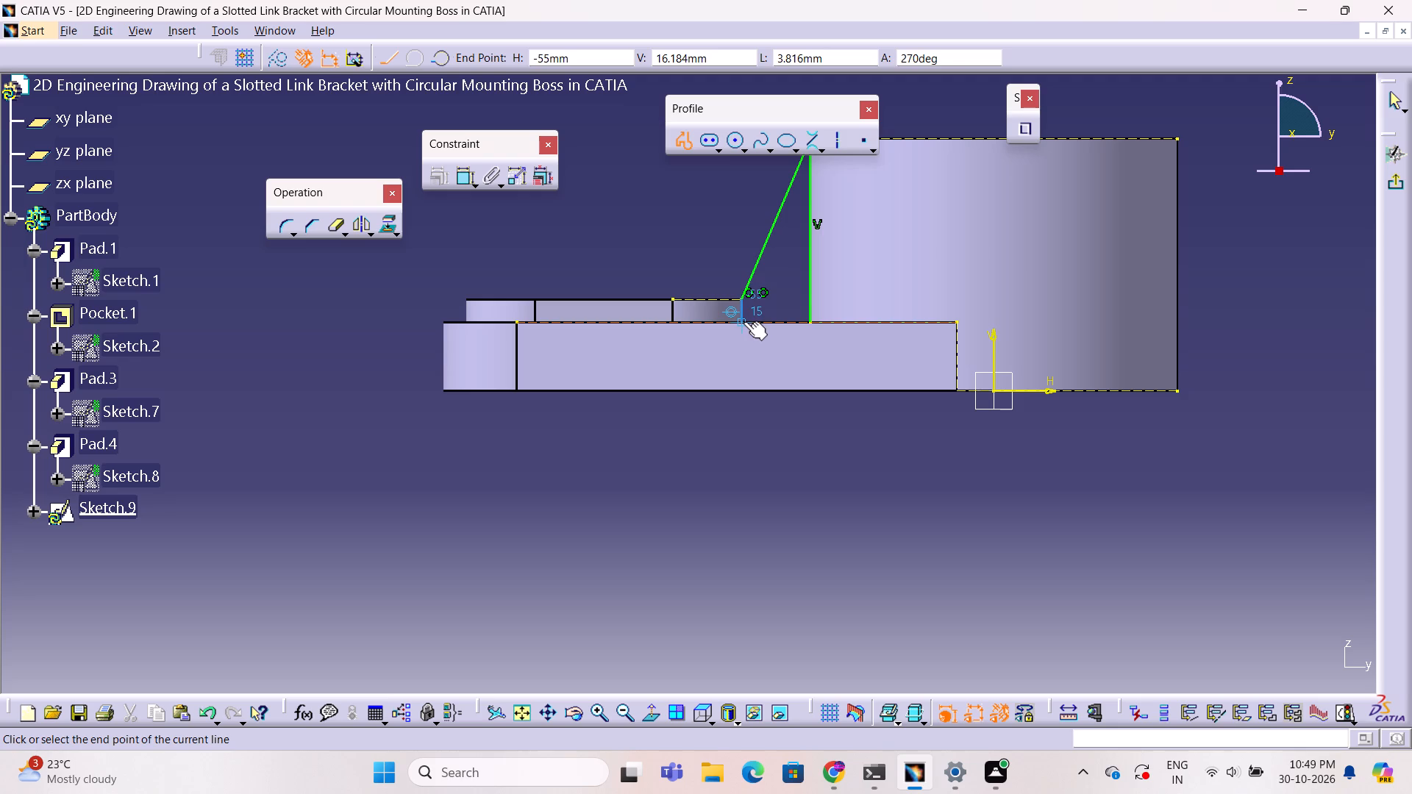
pyautogui.click(744, 321)
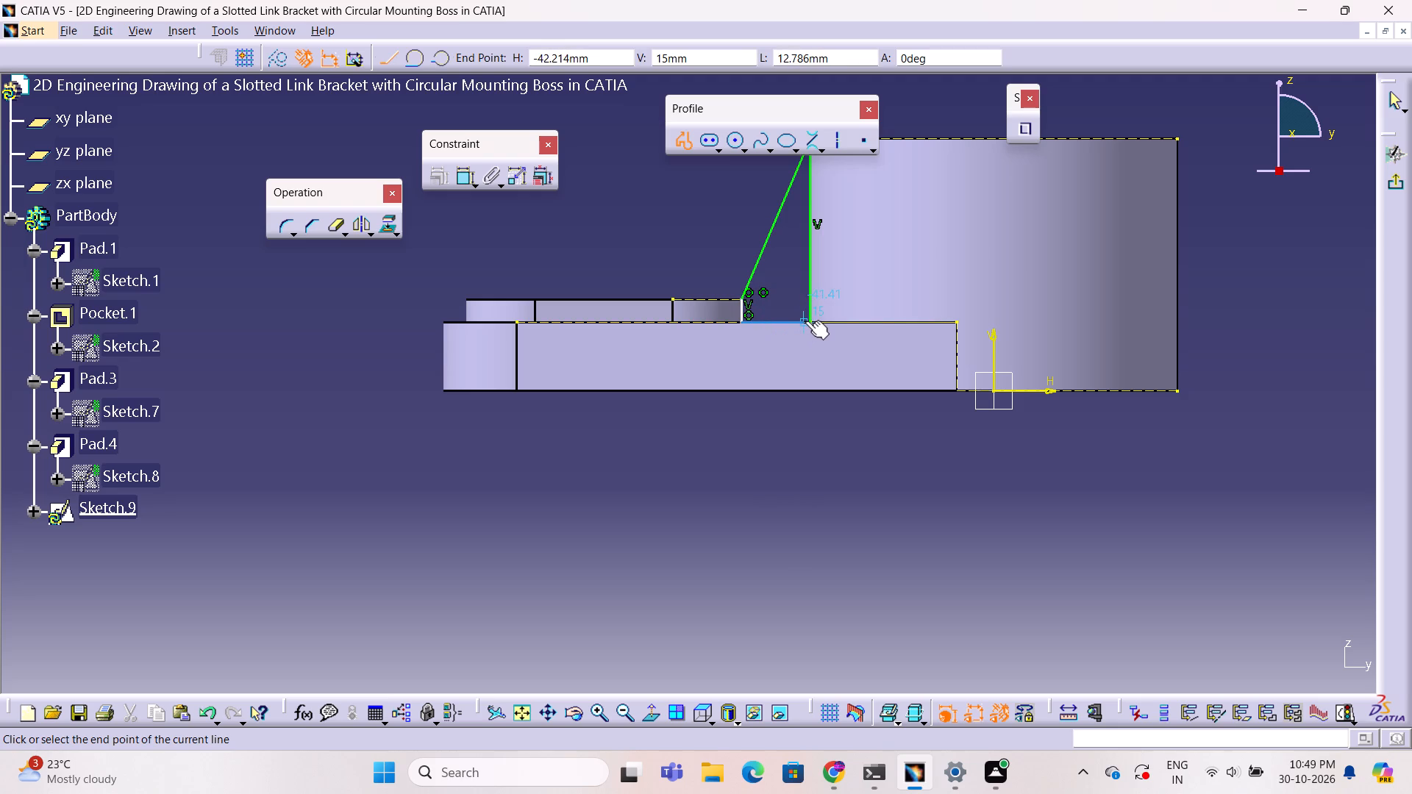
pyautogui.click(810, 319)
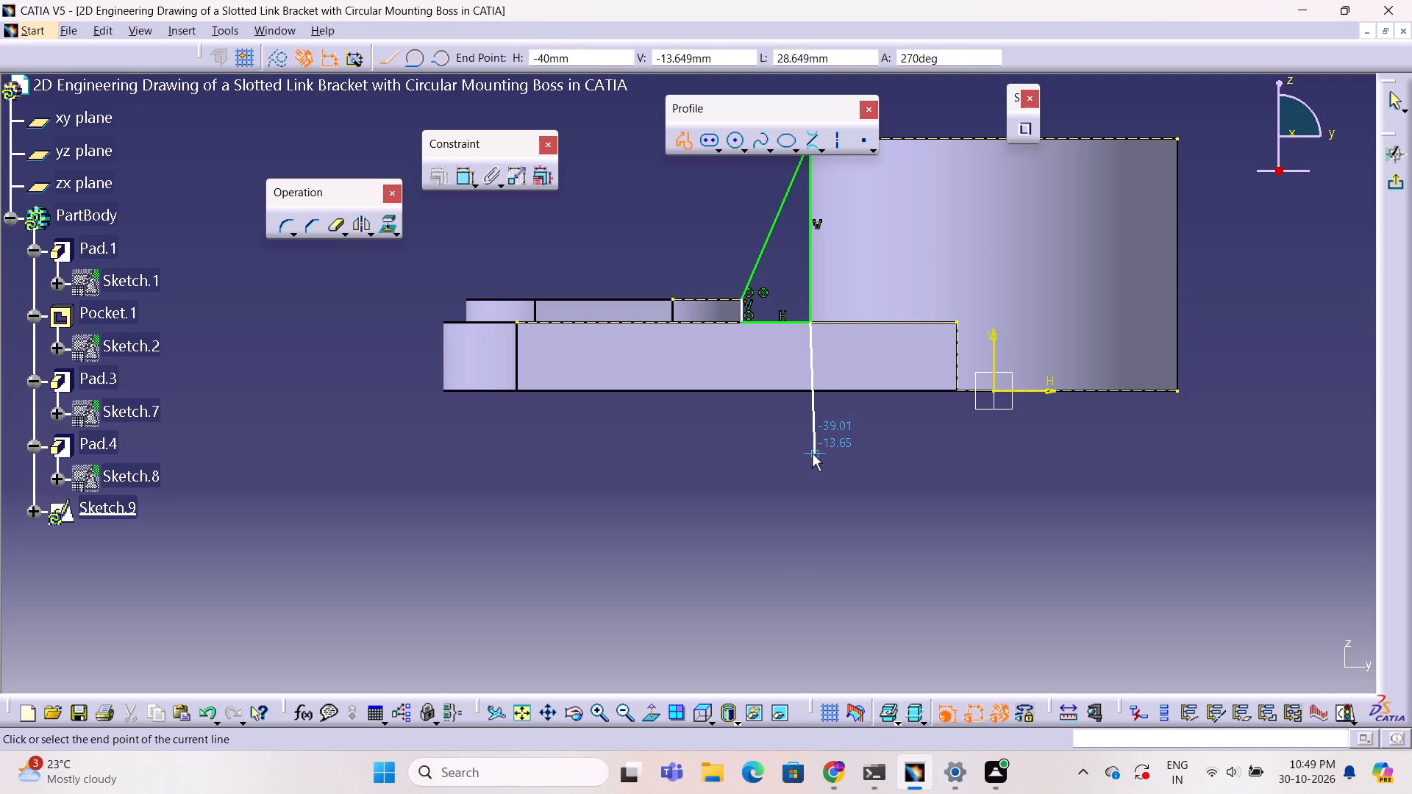
pyautogui.press('Escape')
pyautogui.press('Escape')
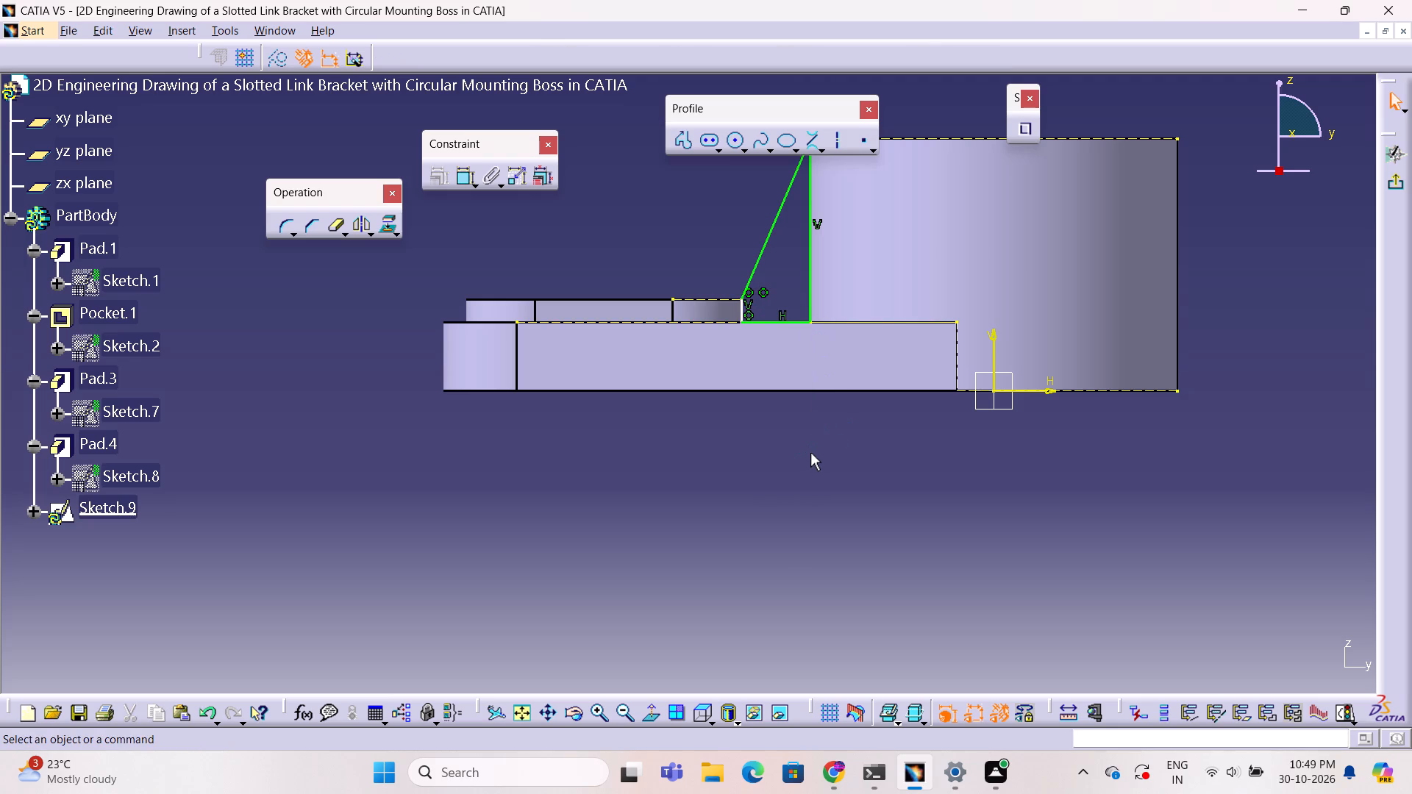
# Test the short vertical line's connection by moving it away from the slot rim toward the boss.
pyautogui.keyDown('ctrl'); pyautogui.moveTo(832, 492); pyautogui.dragTo(768, 649, button='middle'); pyautogui.keyUp('ctrl')
pyautogui.keyDown('ctrl'); pyautogui.moveTo(816, 516); pyautogui.dragTo(765, 646, button='right'); pyautogui.keyUp('ctrl')
pyautogui.middleClick(768, 649)
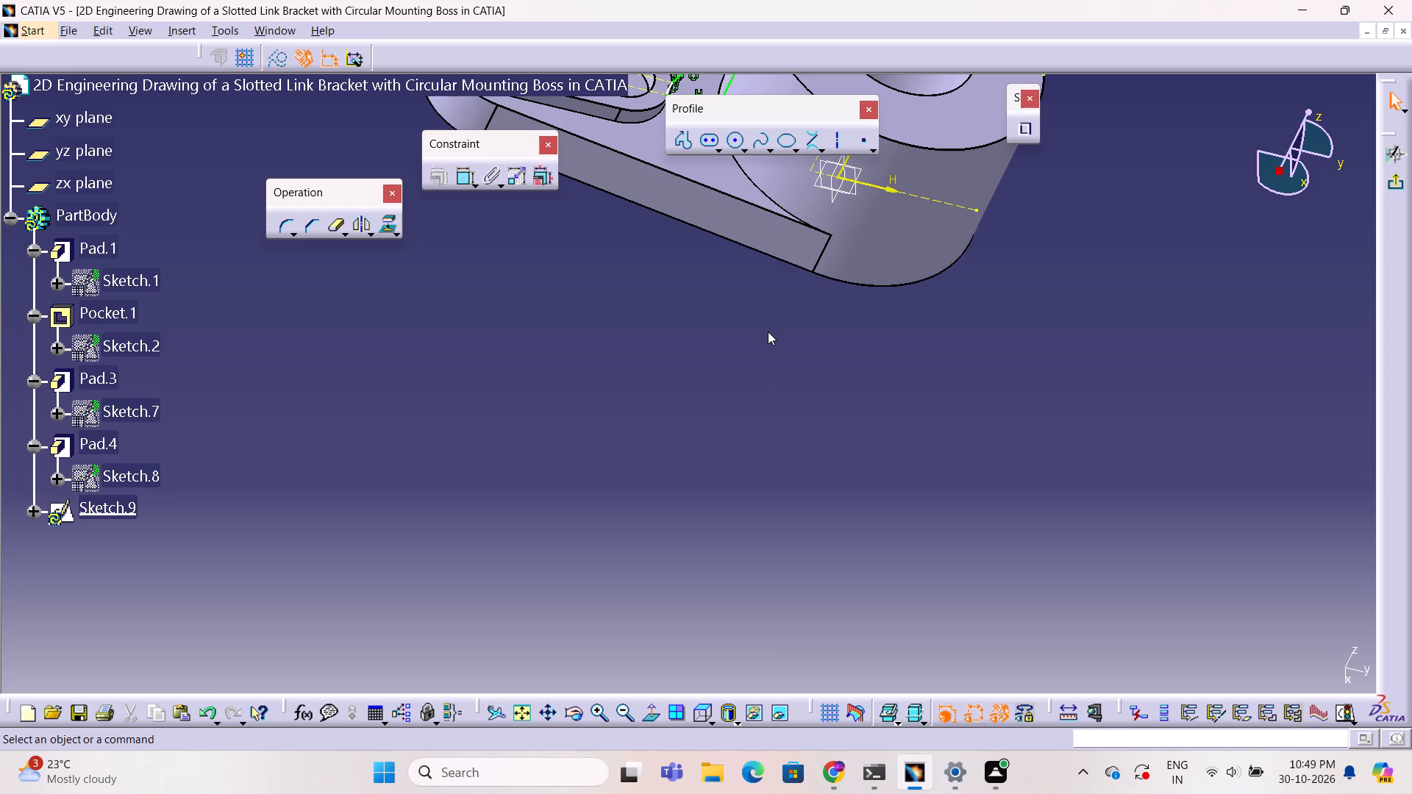
pyautogui.moveTo(767, 325); pyautogui.dragTo(799, 702, button='middle')
pyautogui.middleClick(799, 702)
pyautogui.moveTo(699, 468); pyautogui.dragTo(716, 473)
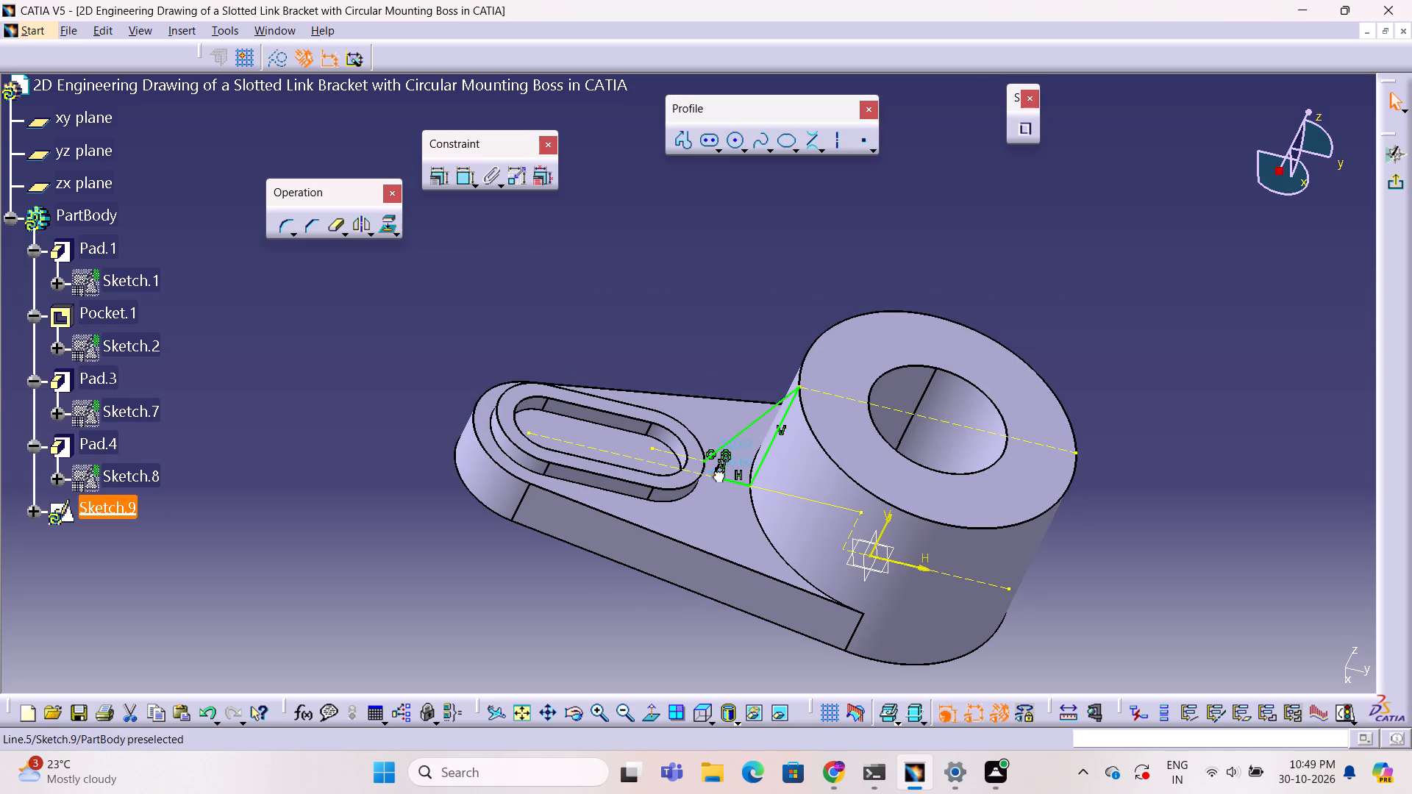
pyautogui.moveTo(716, 473); pyautogui.dragTo(721, 480)
# Delete the coincidence constraint at the upper end of the short vertical line between slot rim and boss.
pyautogui.moveTo(746, 483); pyautogui.dragTo(758, 423, button='middle')
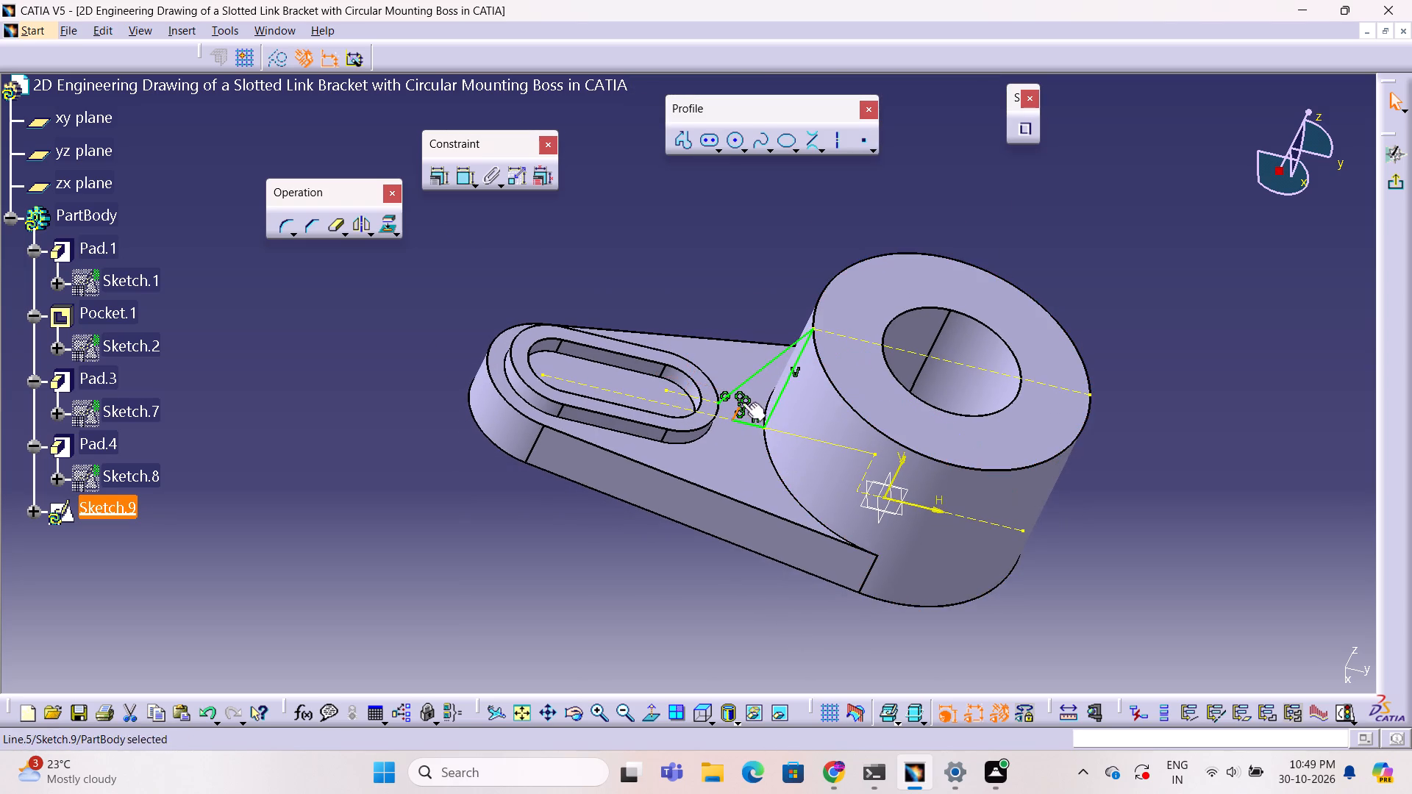
pyautogui.moveTo(742, 402); pyautogui.dragTo(745, 378, button='middle')
pyautogui.click(745, 378)
pyautogui.middleClick(745, 378)
pyautogui.doubleClick(745, 378)
pyautogui.middleClick(745, 378)
pyautogui.moveTo(766, 400); pyautogui.dragTo(755, 471, button='middle')
pyautogui.keyDown('ctrl'); pyautogui.click(755, 471); pyautogui.keyUp('ctrl')
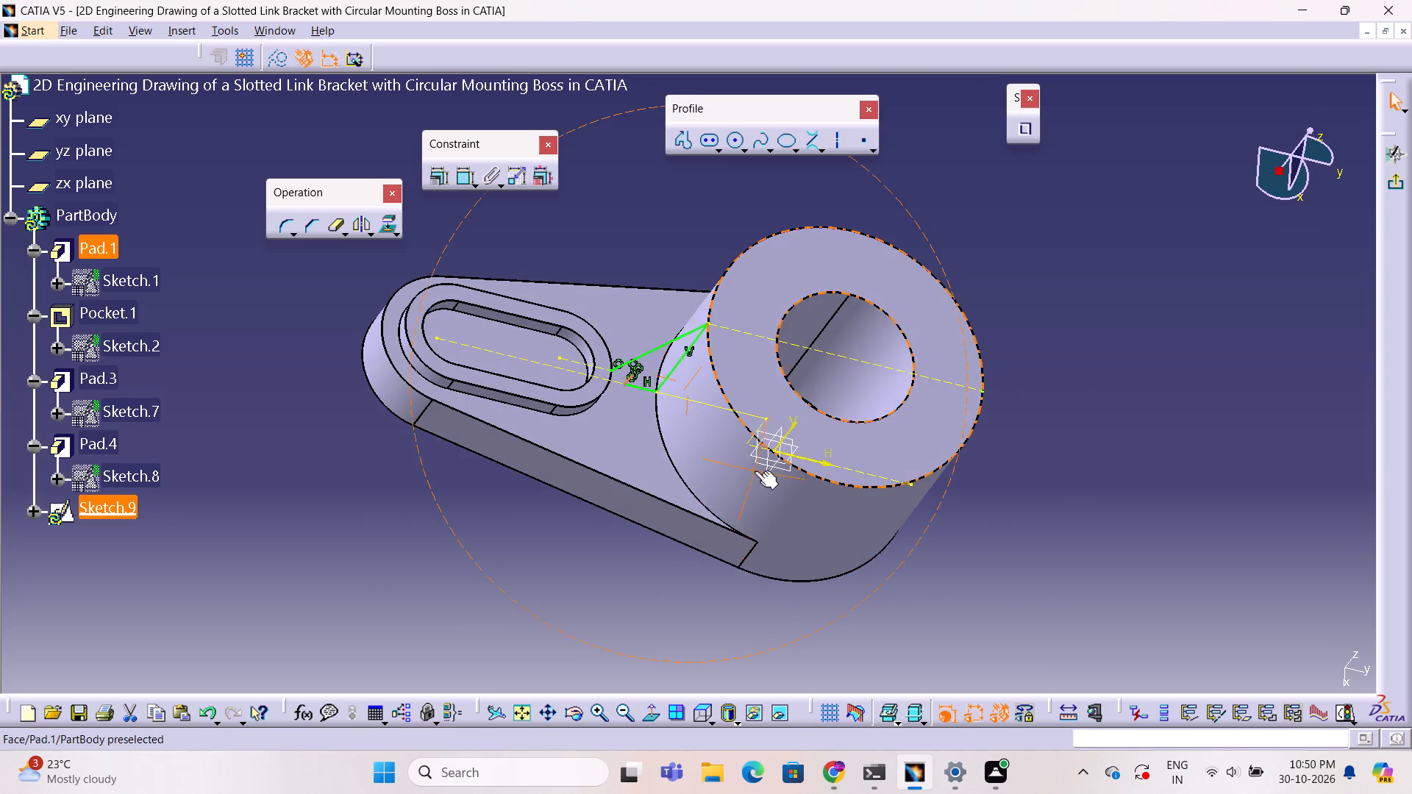
pyautogui.keyDown('ctrl'); pyautogui.middleClick(755, 471); pyautogui.keyUp('ctrl')
pyautogui.moveTo(746, 460); pyautogui.dragTo(748, 399, button='middle')
pyautogui.moveTo(612, 276); pyautogui.dragTo(611, 198, button='middle')
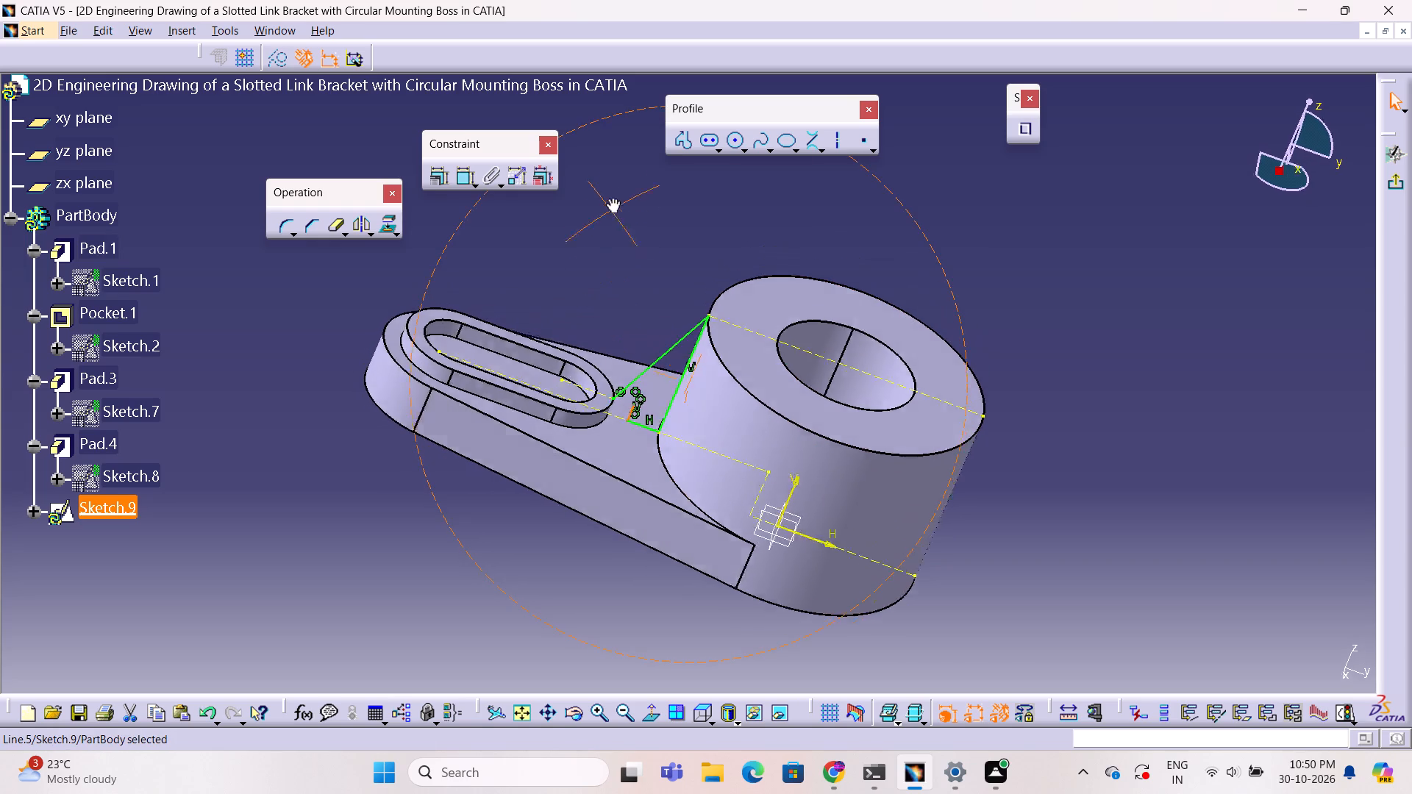
pyautogui.moveTo(611, 198); pyautogui.dragTo(613, 198, button='middle')
pyautogui.moveTo(643, 262); pyautogui.dragTo(642, 237, button='middle')
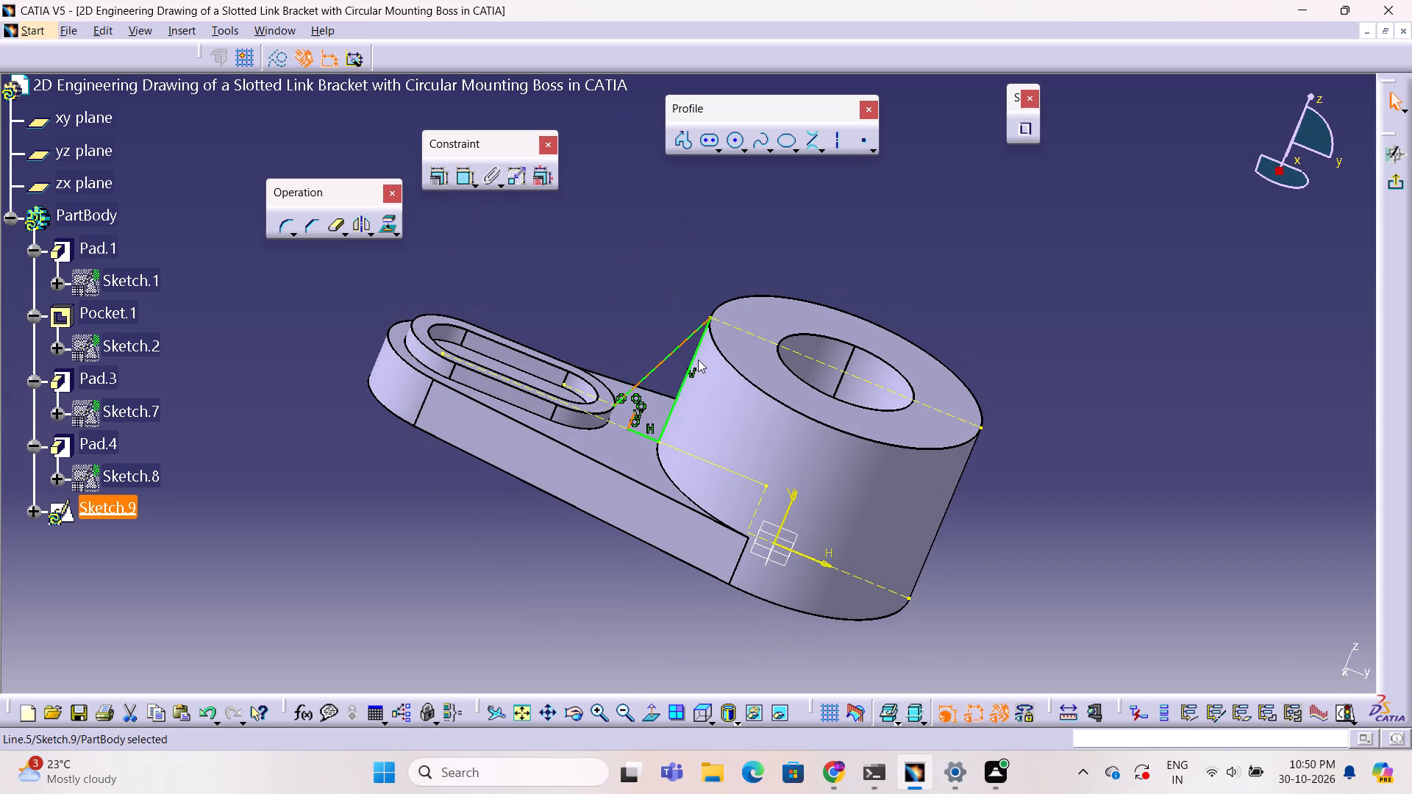
pyautogui.moveTo(687, 535); pyautogui.dragTo(691, 465, button='middle')
pyautogui.keyDown('ctrl'); pyautogui.moveTo(691, 467); pyautogui.dragTo(691, 493, button='middle'); pyautogui.keyUp('ctrl')
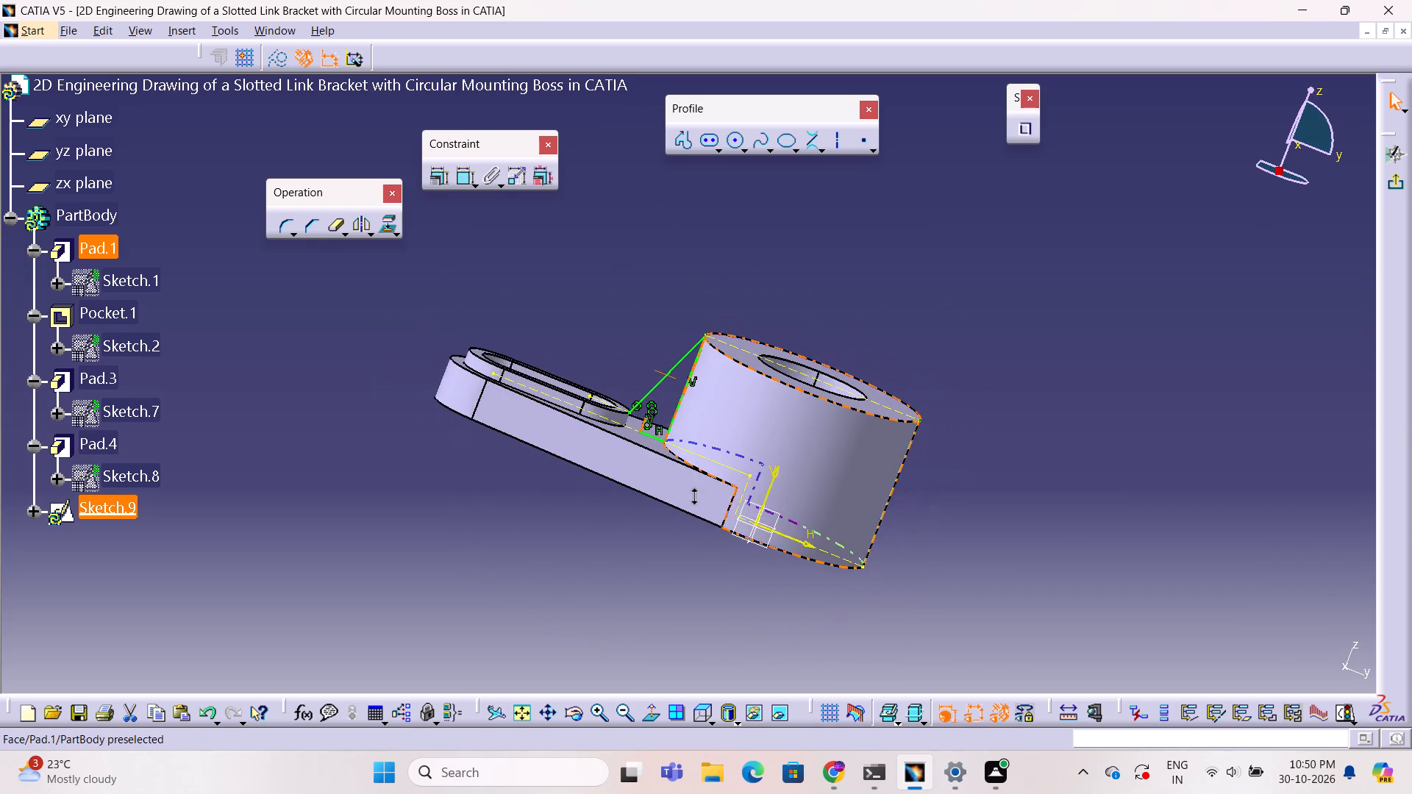
pyautogui.keyDown('ctrl'); pyautogui.moveTo(691, 493); pyautogui.dragTo(714, 308, button='middle'); pyautogui.keyUp('ctrl')
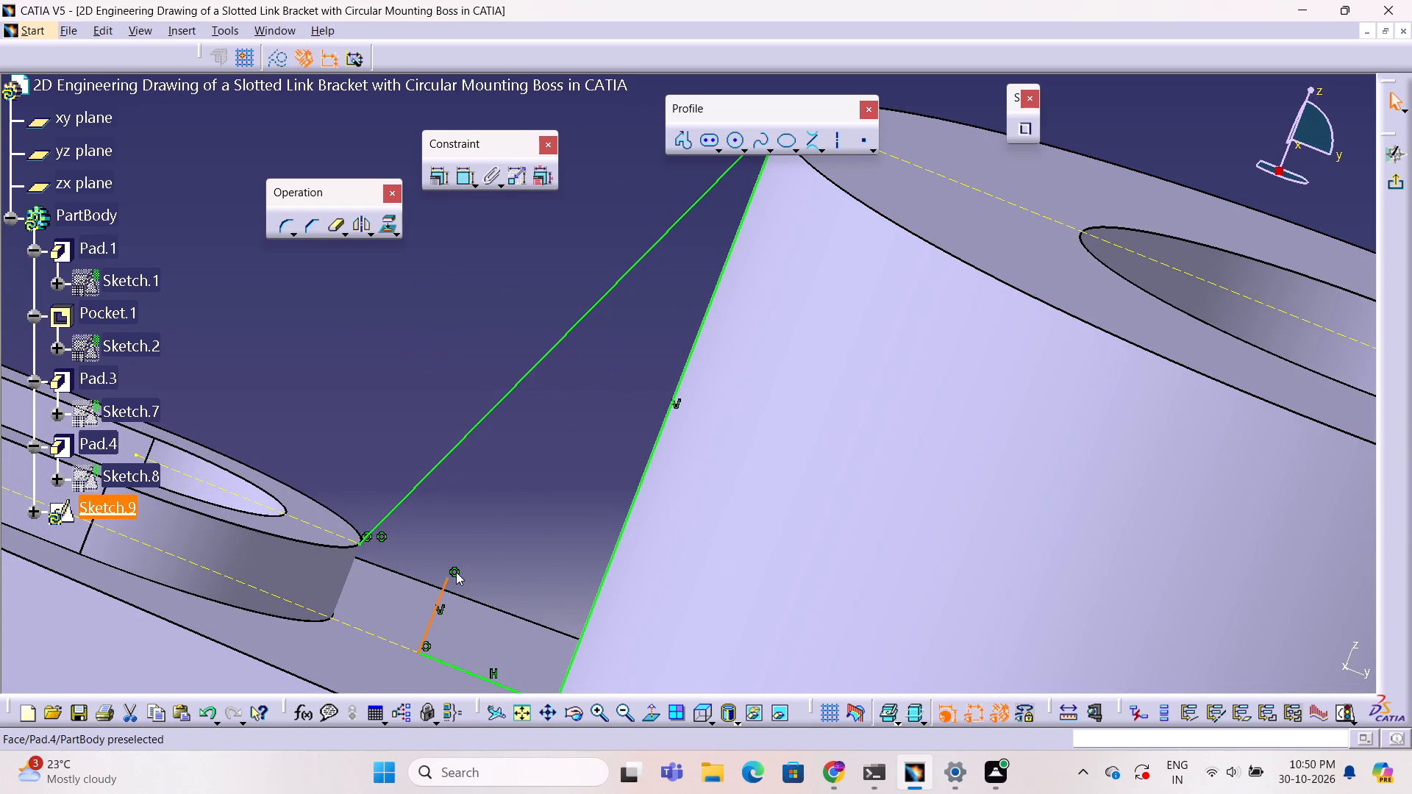
pyautogui.click(455, 573)
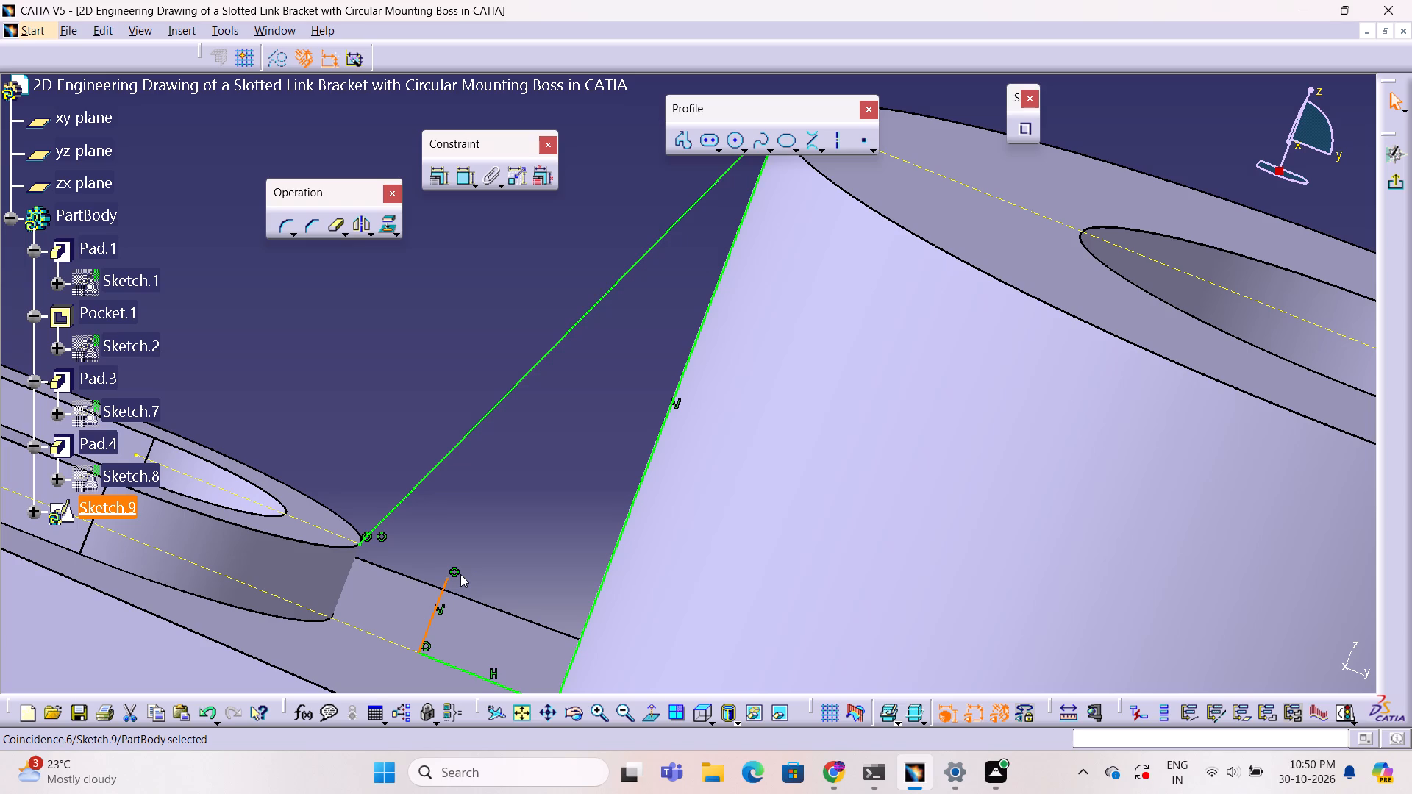
pyautogui.press('Delete')
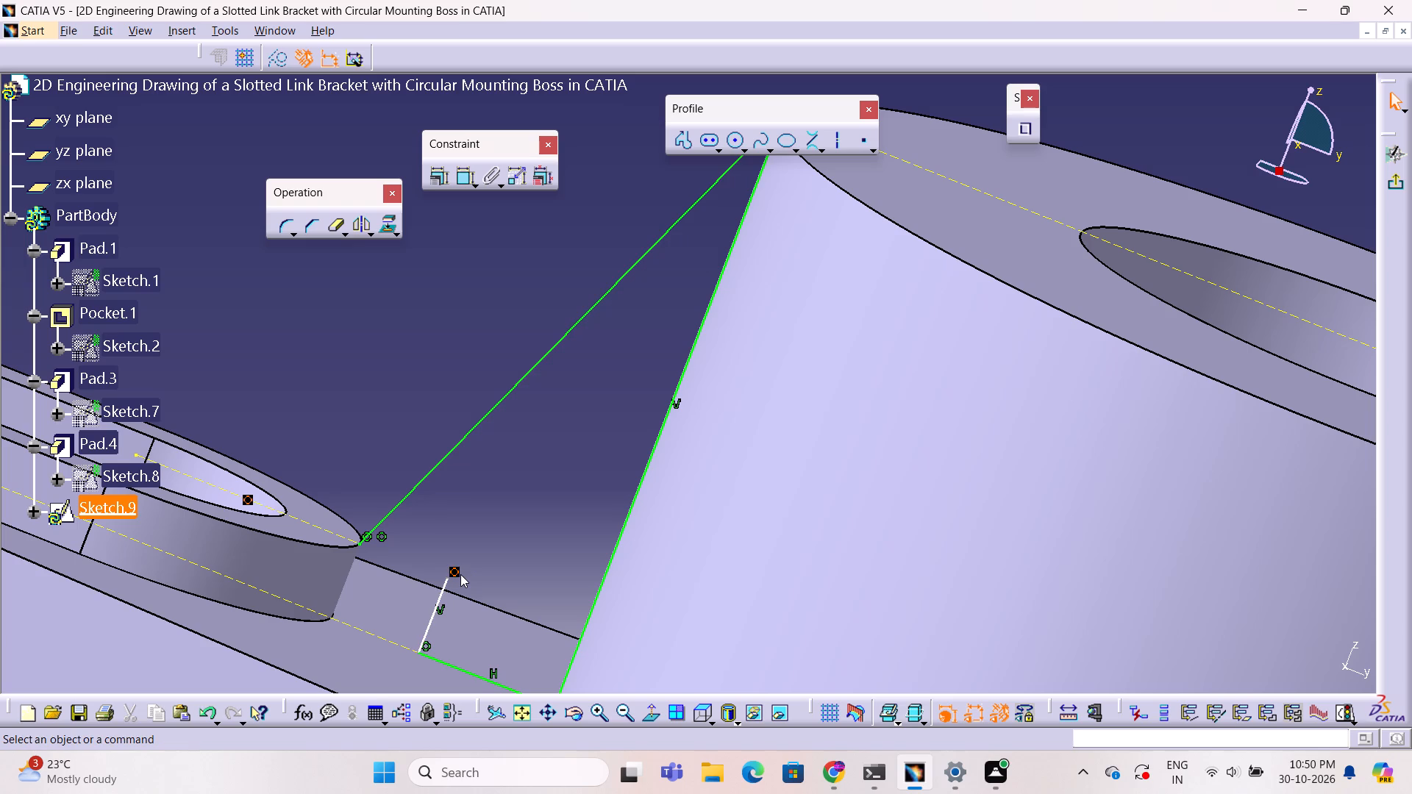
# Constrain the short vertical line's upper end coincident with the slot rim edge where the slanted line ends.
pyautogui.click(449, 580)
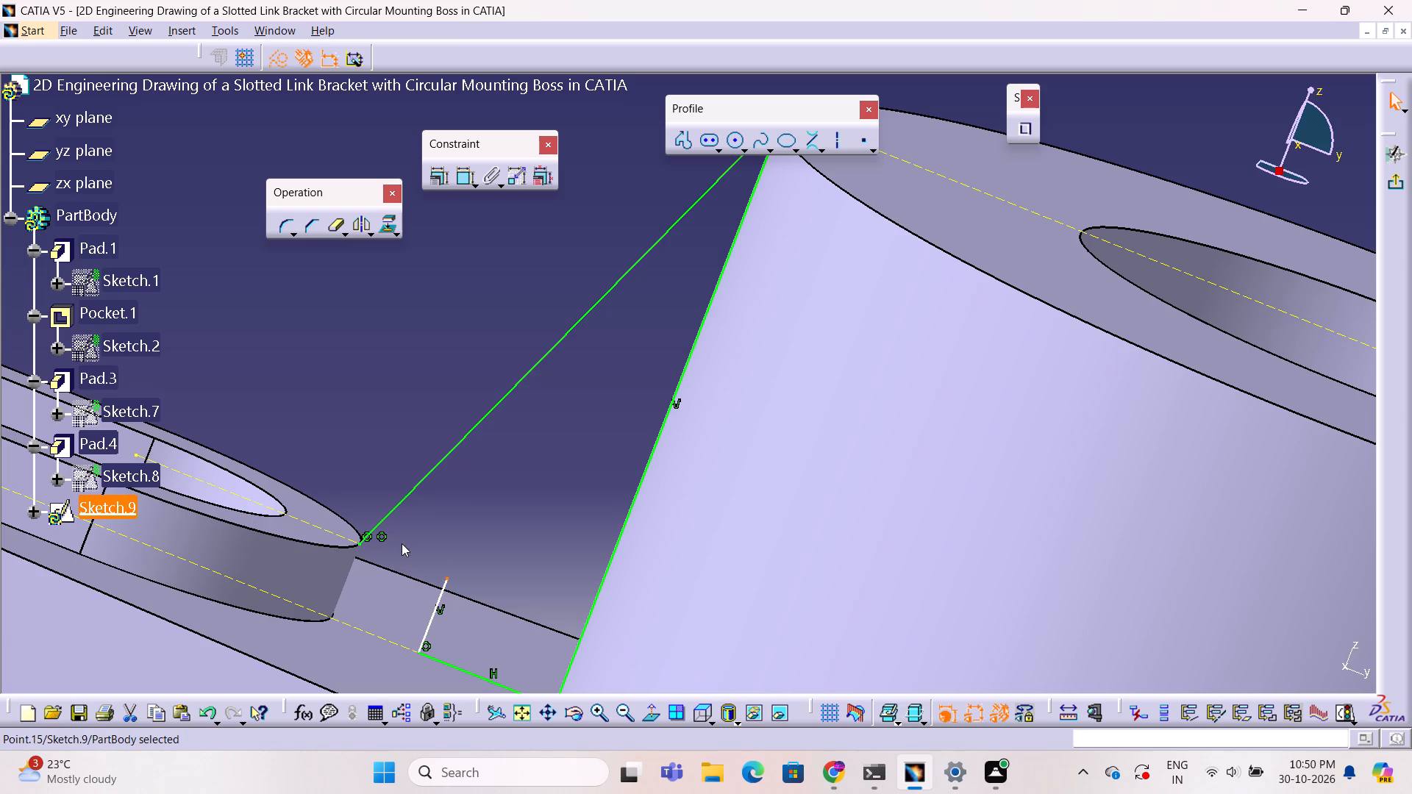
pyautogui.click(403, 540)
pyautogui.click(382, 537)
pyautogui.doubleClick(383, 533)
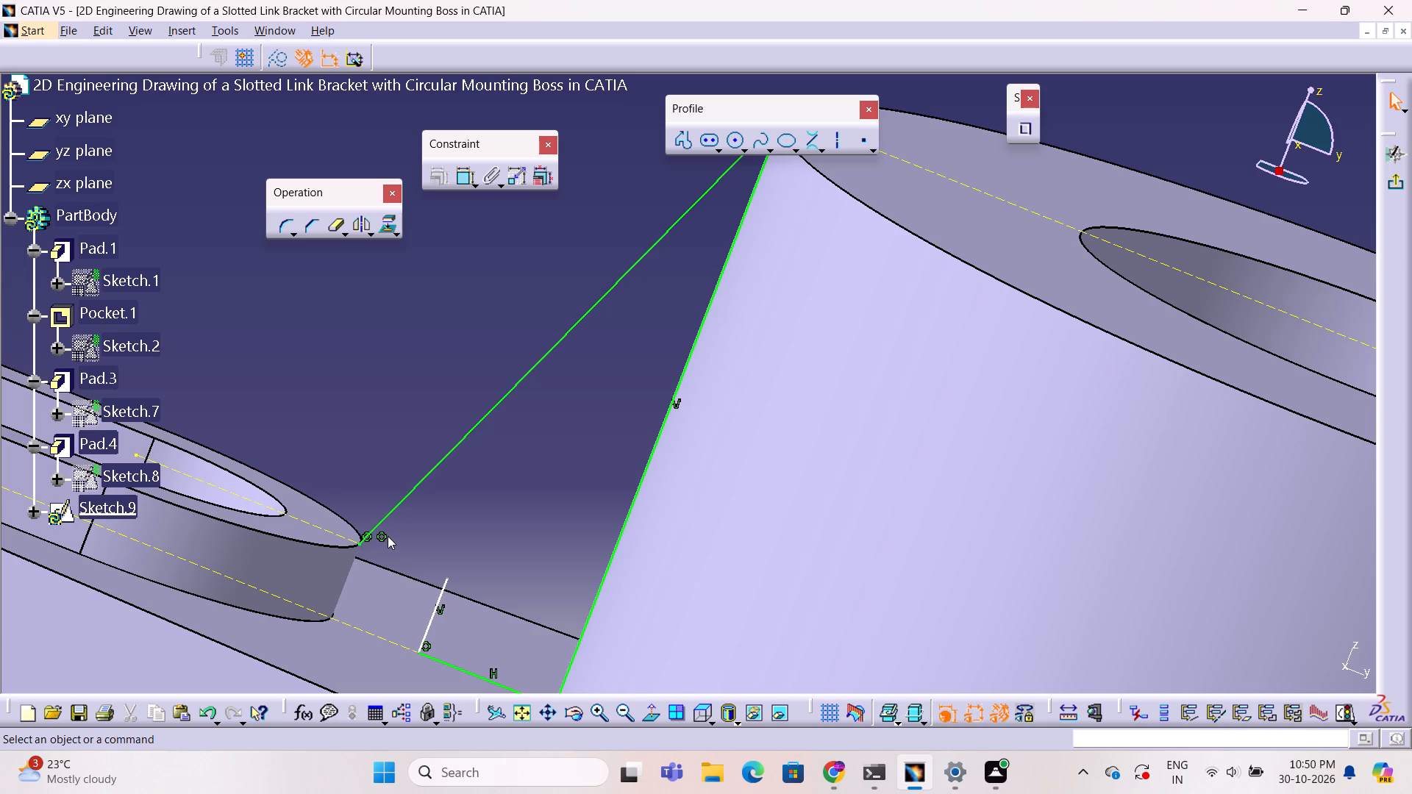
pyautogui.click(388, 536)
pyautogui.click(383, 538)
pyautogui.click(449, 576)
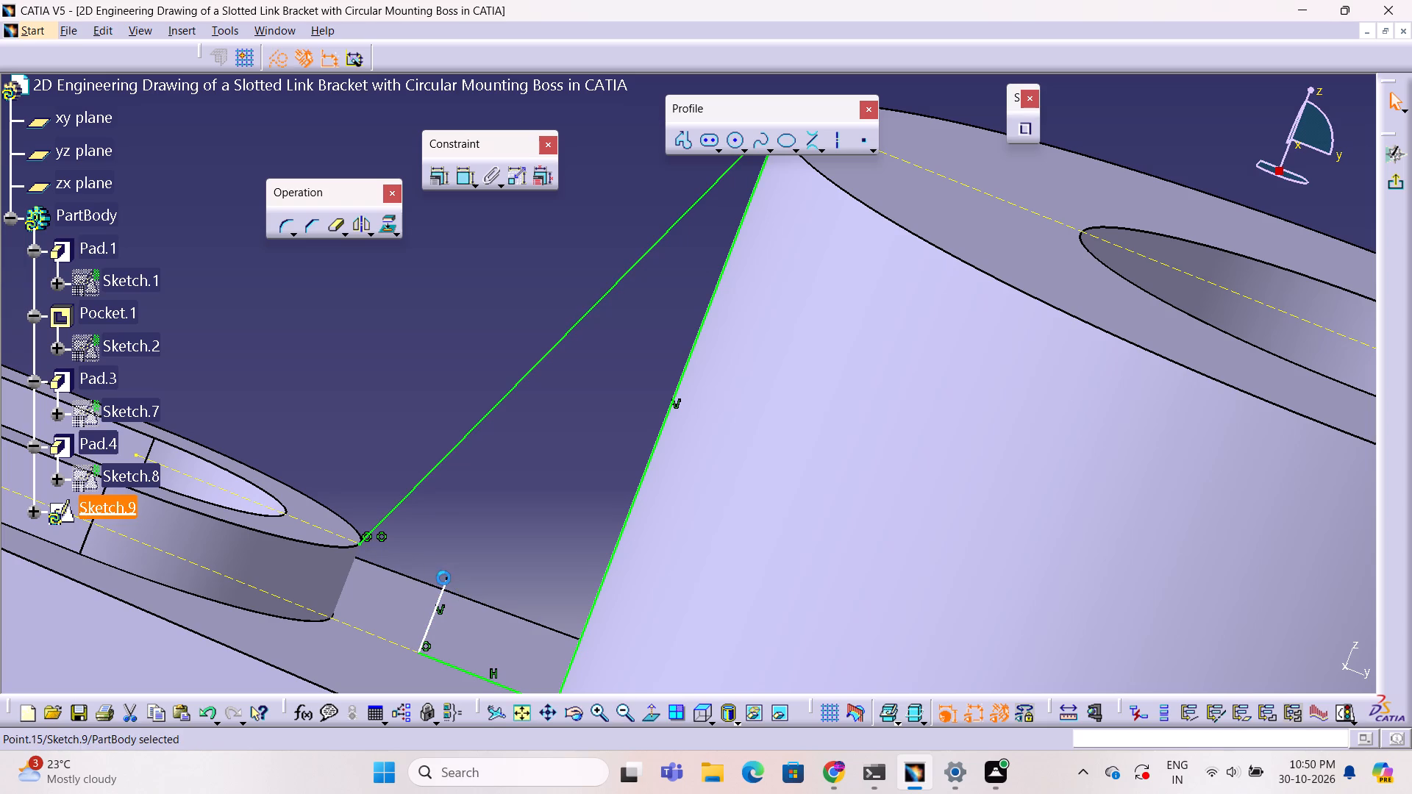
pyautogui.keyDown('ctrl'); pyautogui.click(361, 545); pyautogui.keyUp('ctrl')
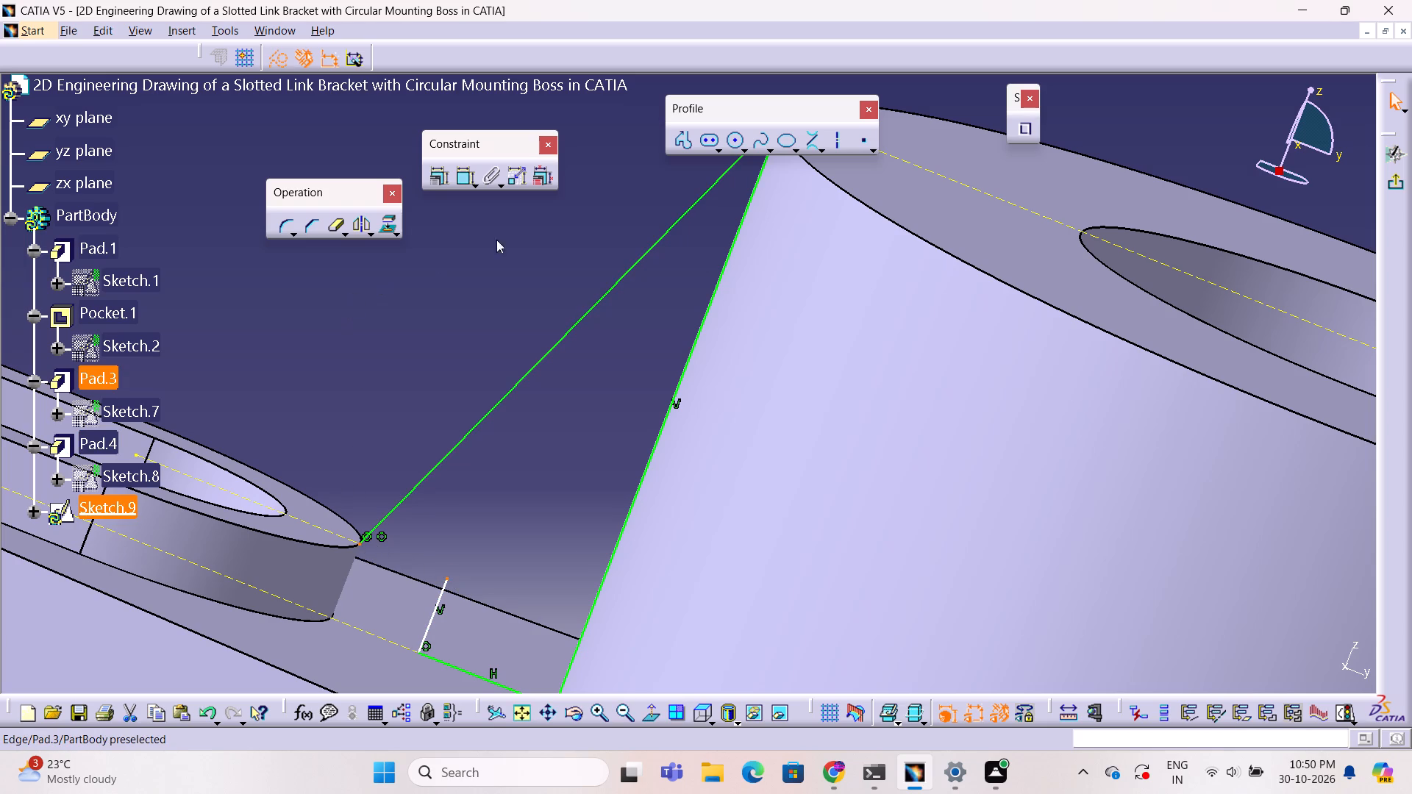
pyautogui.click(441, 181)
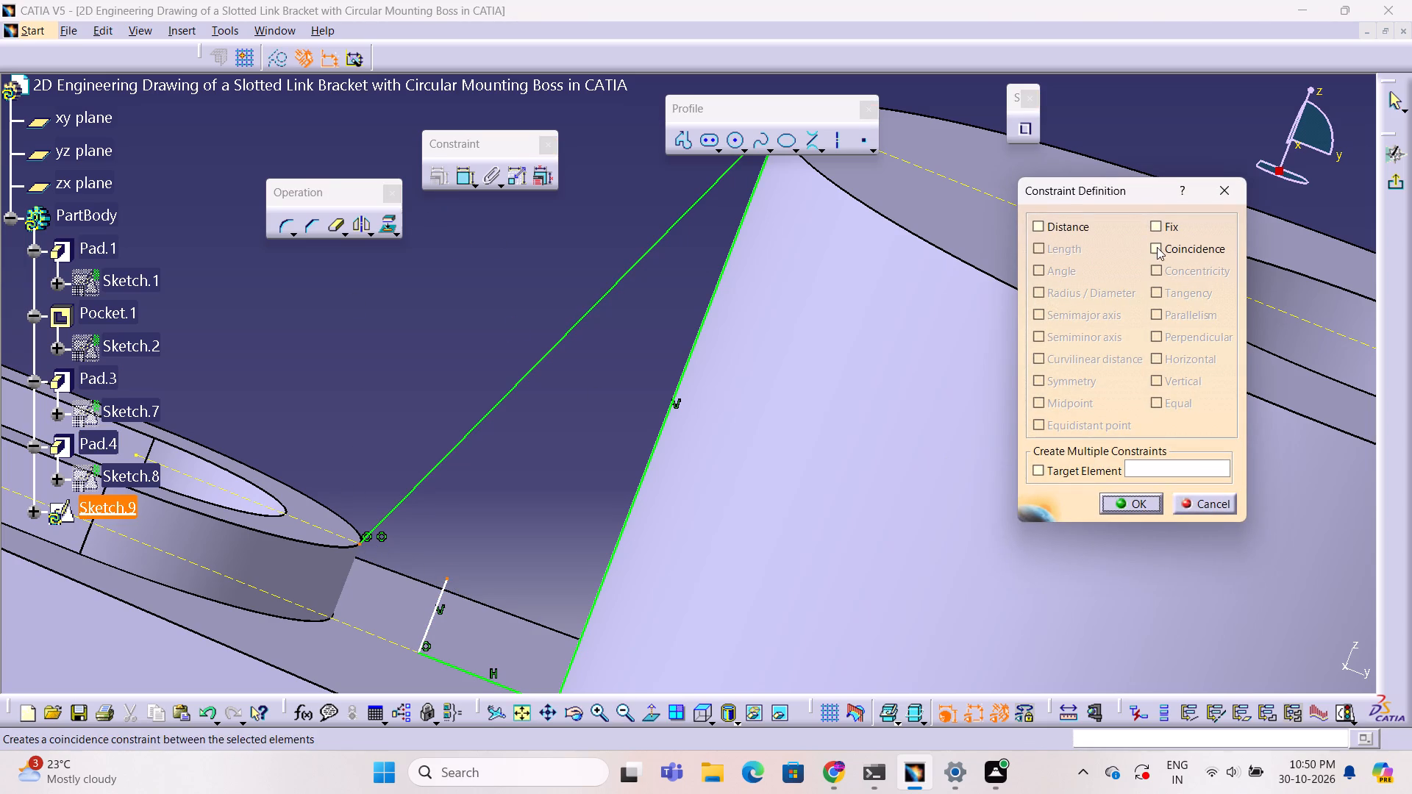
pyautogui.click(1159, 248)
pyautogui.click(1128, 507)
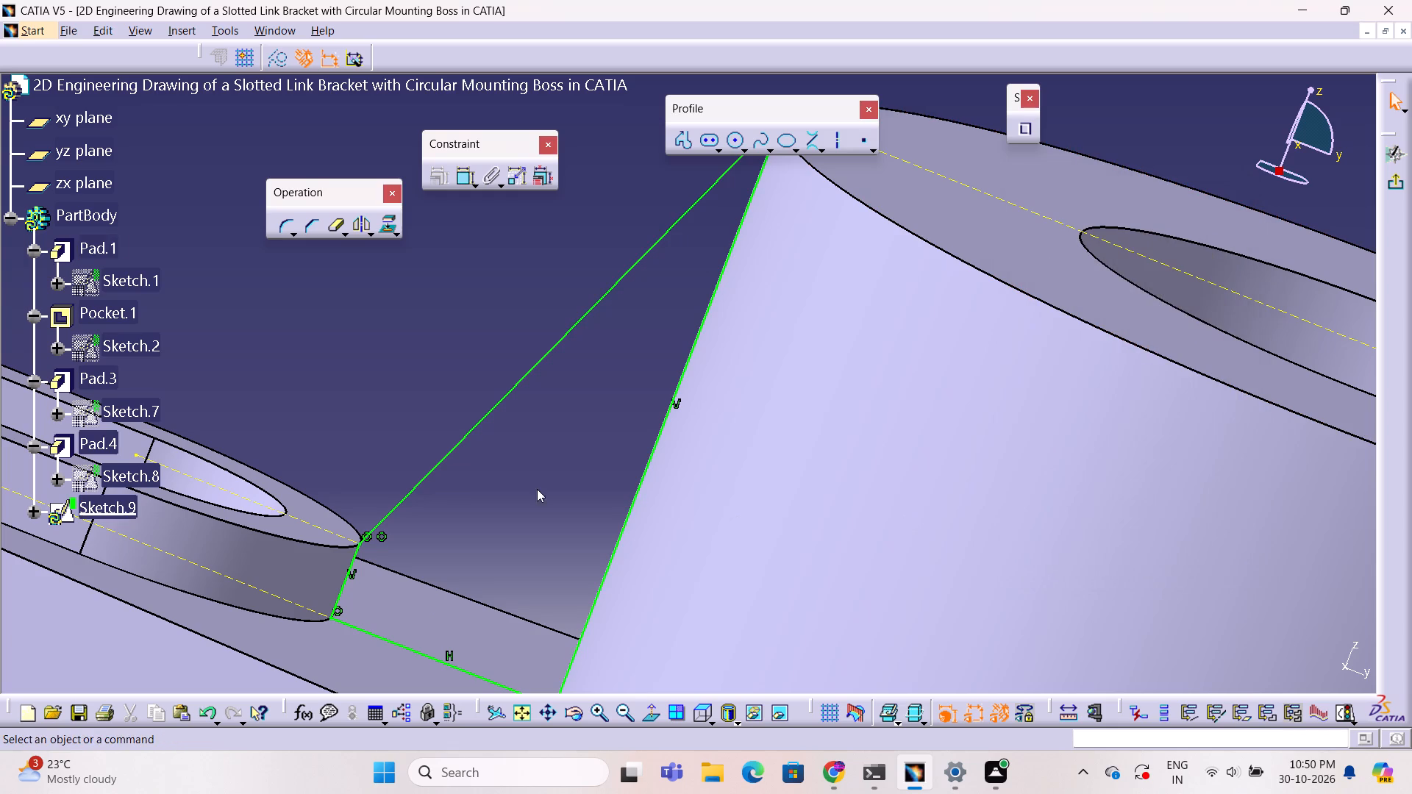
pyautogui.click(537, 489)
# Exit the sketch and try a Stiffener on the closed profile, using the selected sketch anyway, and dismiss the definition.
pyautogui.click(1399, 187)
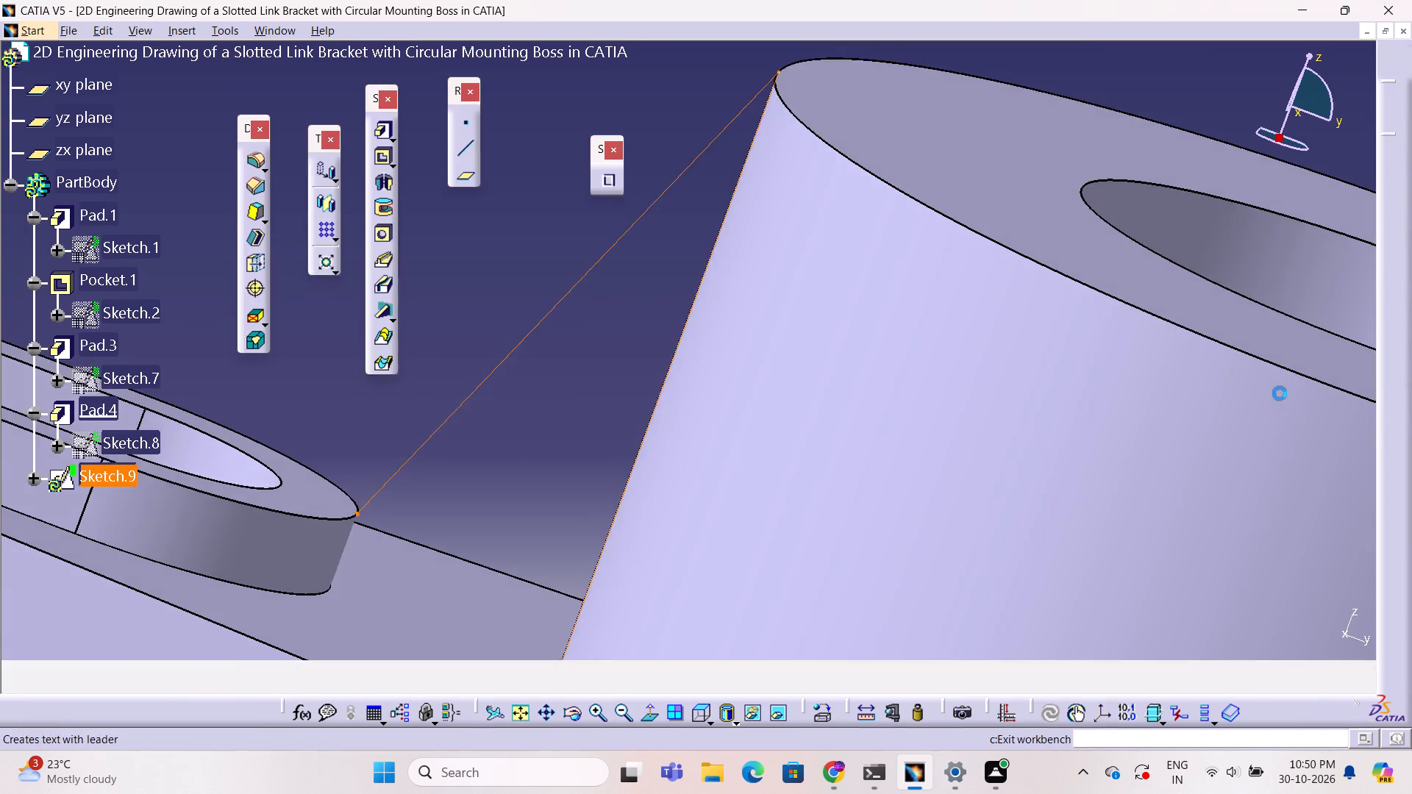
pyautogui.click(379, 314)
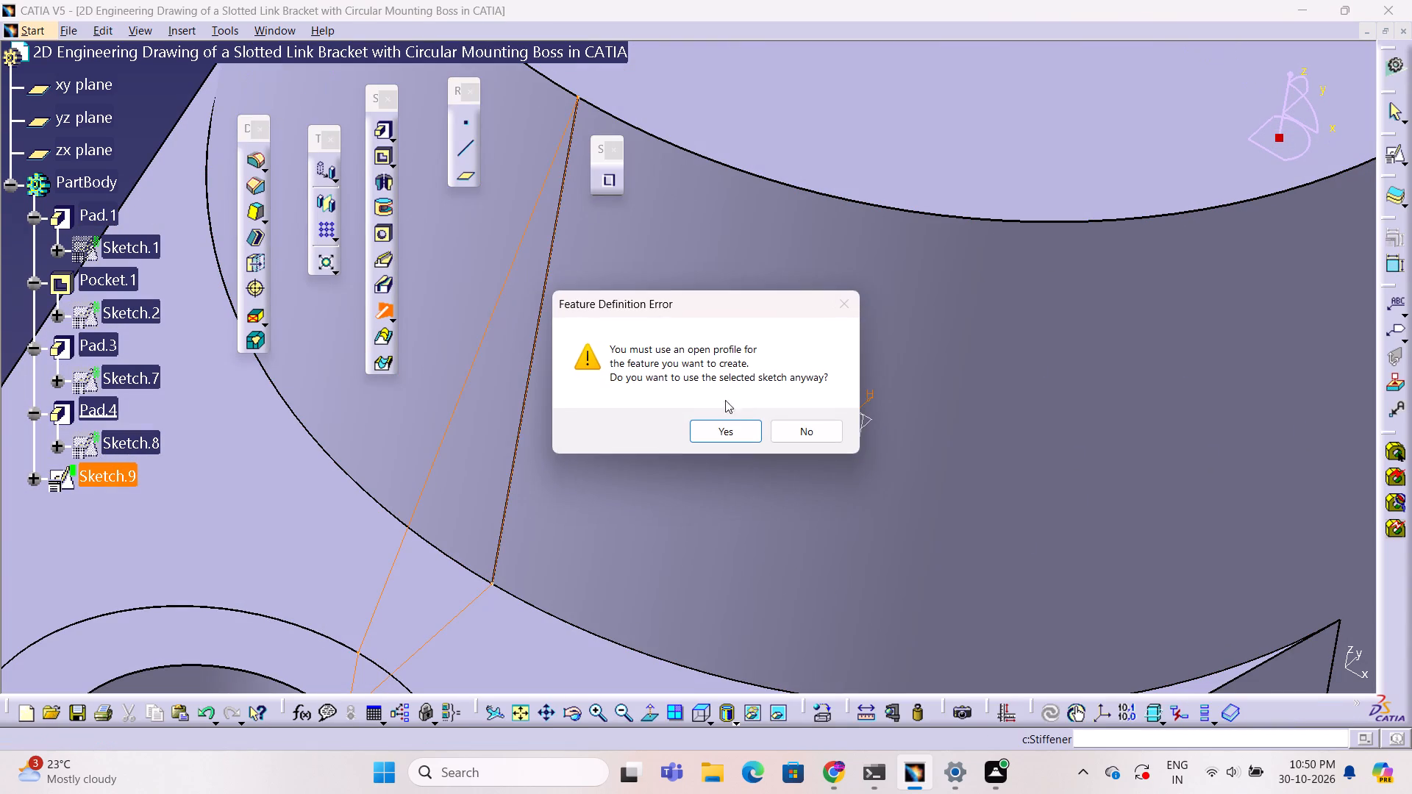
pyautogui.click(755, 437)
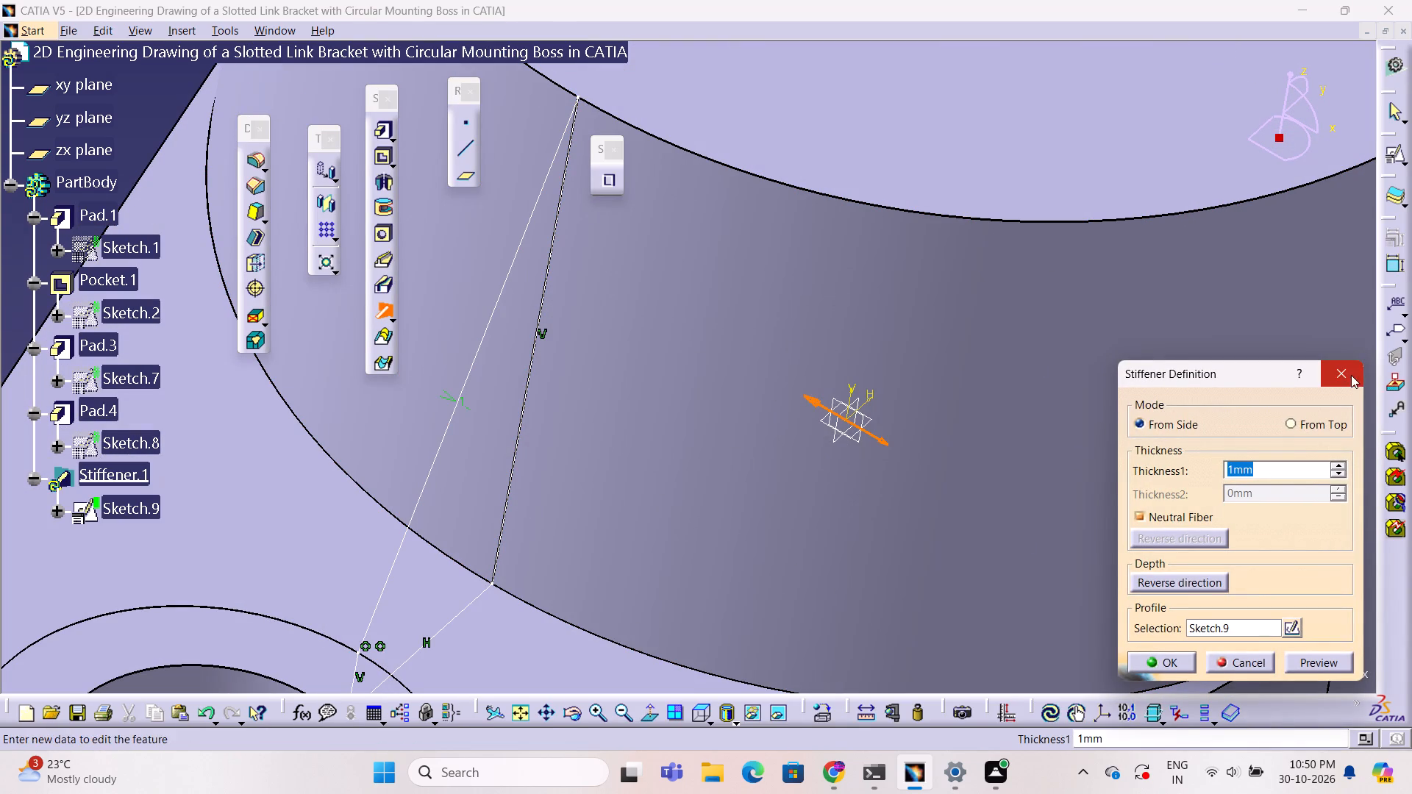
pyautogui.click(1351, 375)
# Reopen the stiffener sketch and delete the horizontal line between the slot rim and the boss.
pyautogui.keyDown('ctrl'); pyautogui.moveTo(730, 434); pyautogui.dragTo(730, 434, button='middle'); pyautogui.keyUp('ctrl')
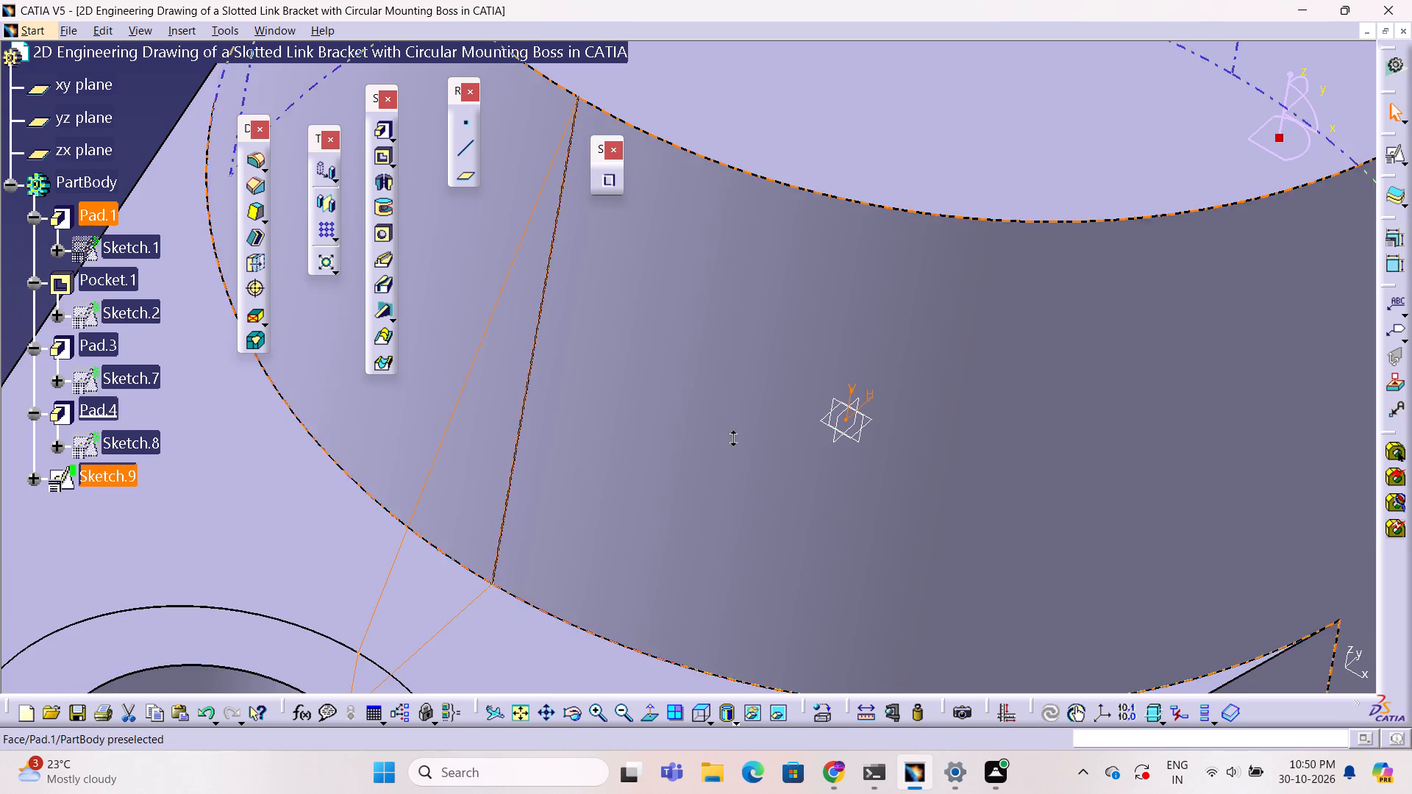
pyautogui.keyDown('ctrl'); pyautogui.moveTo(730, 434); pyautogui.dragTo(709, 521, button='middle'); pyautogui.keyUp('ctrl')
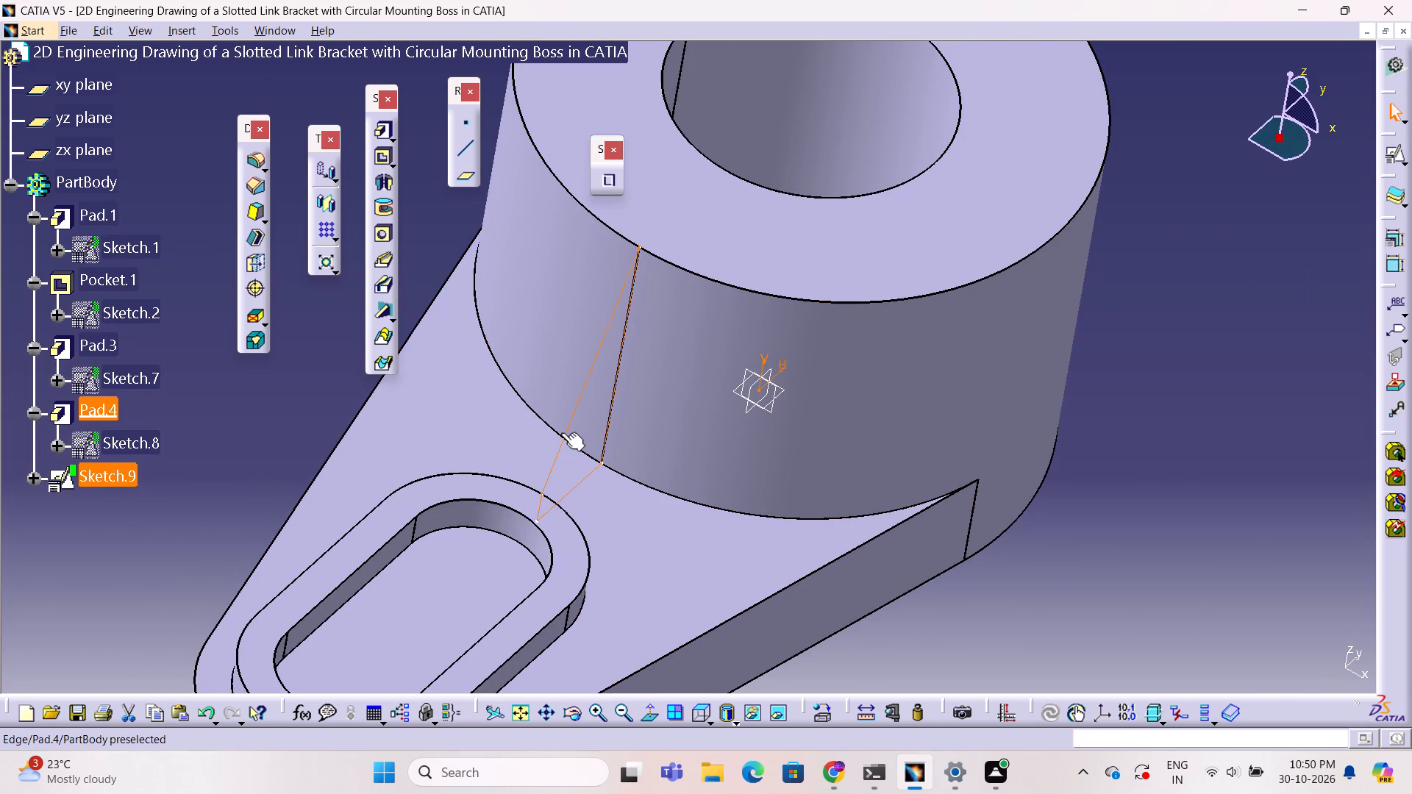
pyautogui.doubleClick(570, 426)
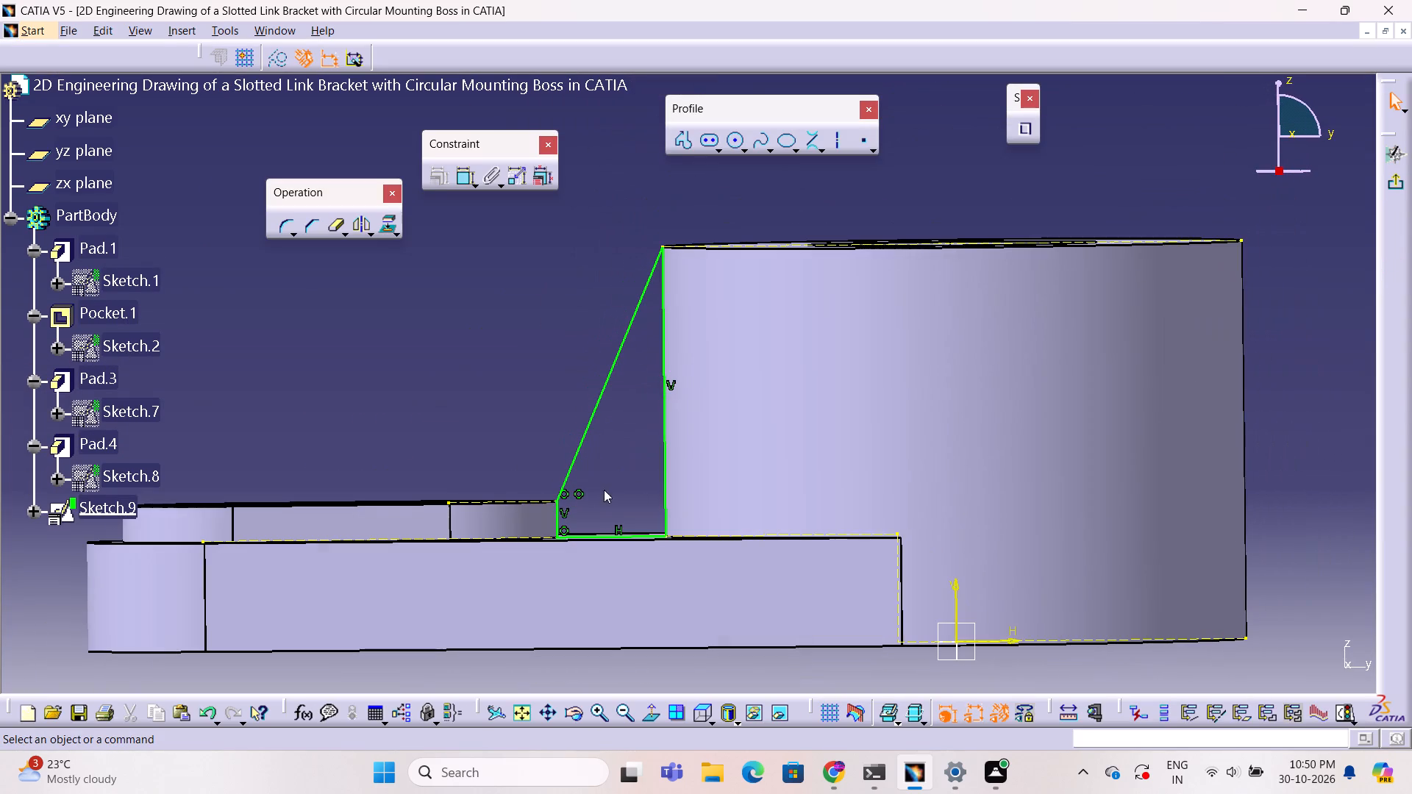
pyautogui.click(625, 530)
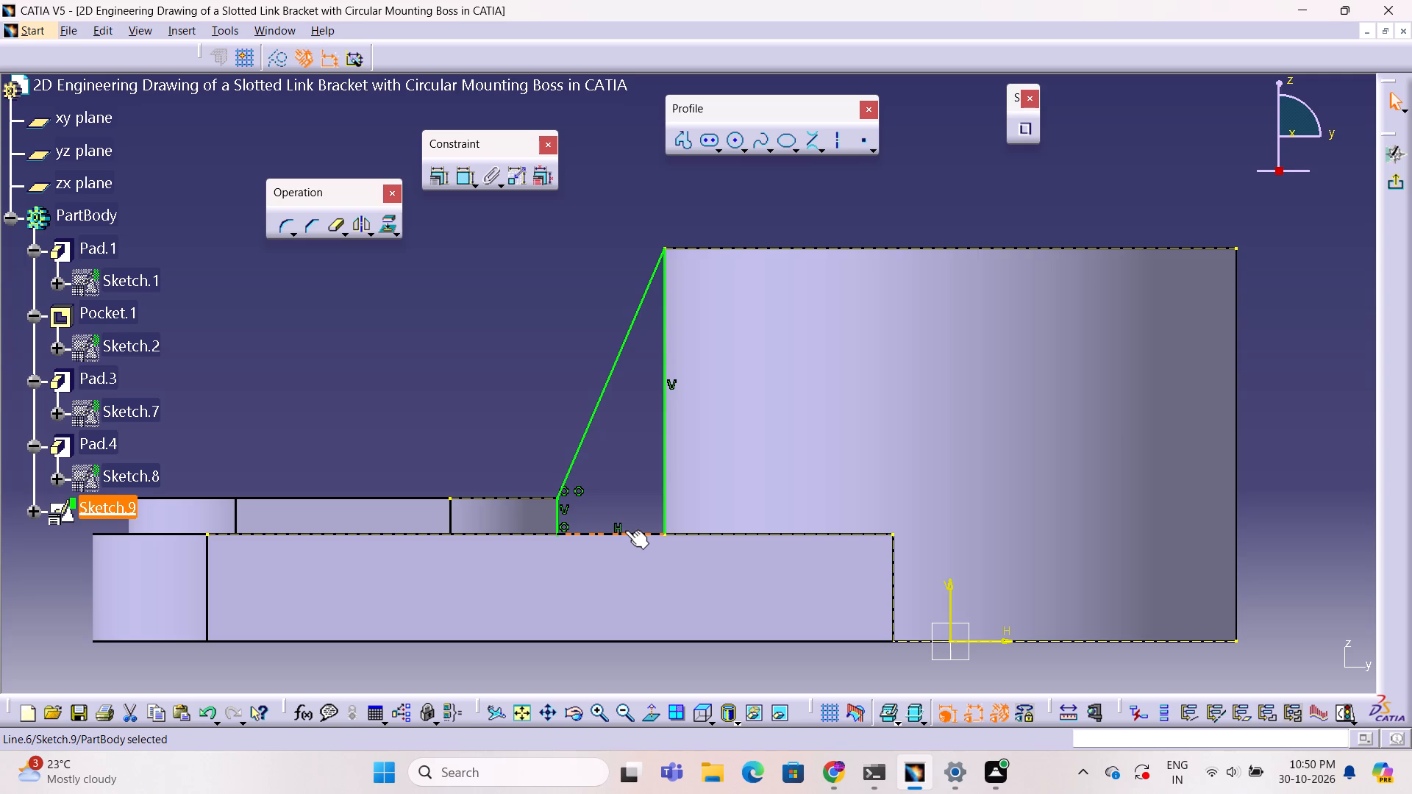
pyautogui.press('Delete')
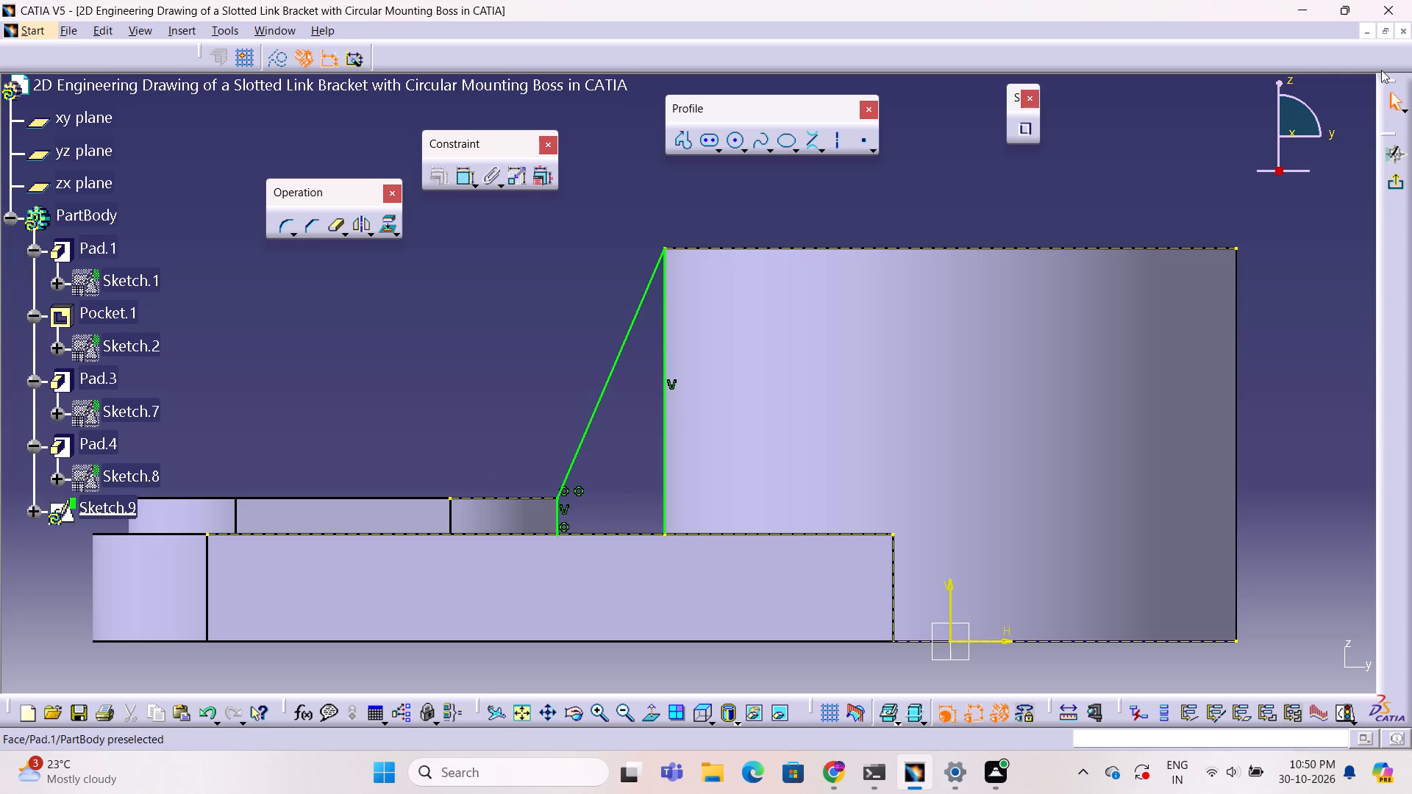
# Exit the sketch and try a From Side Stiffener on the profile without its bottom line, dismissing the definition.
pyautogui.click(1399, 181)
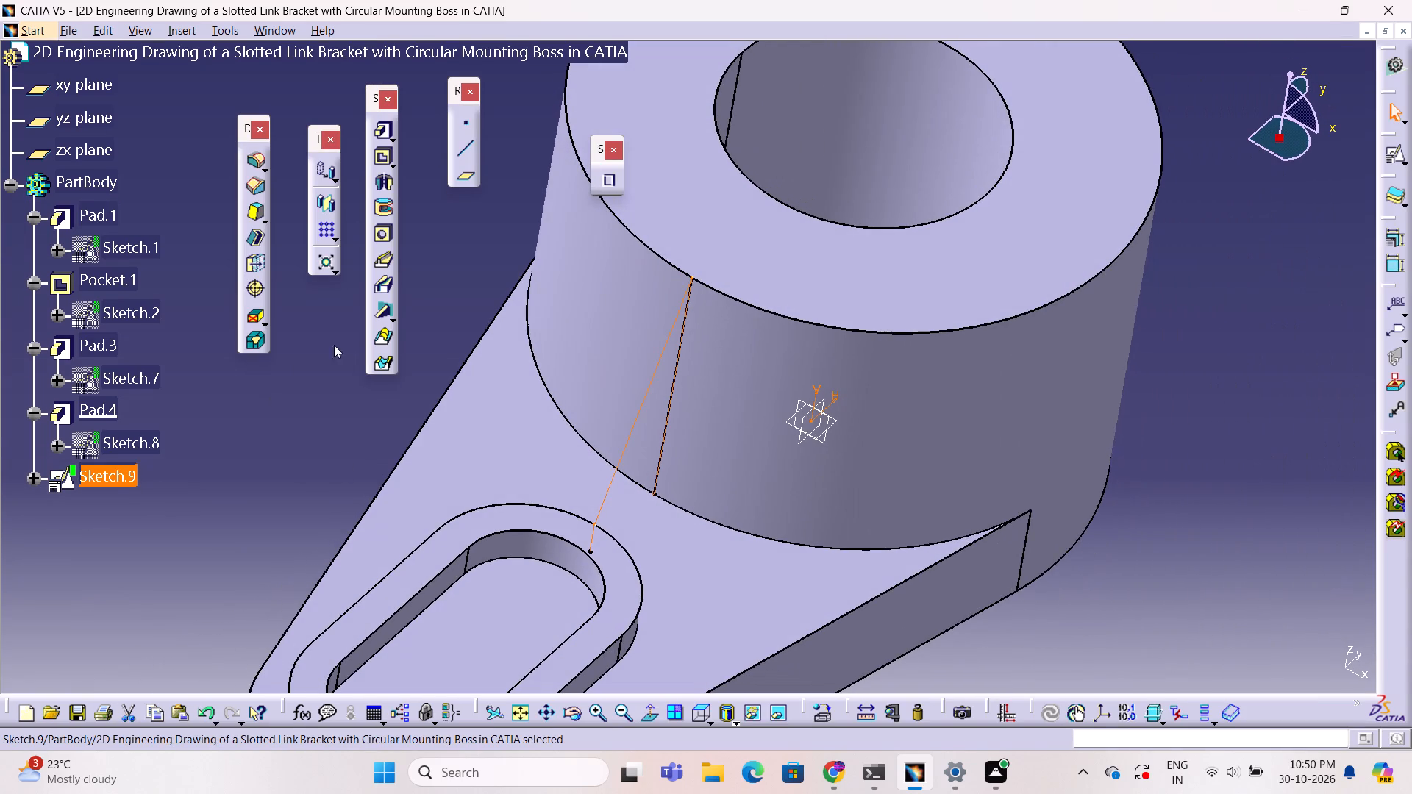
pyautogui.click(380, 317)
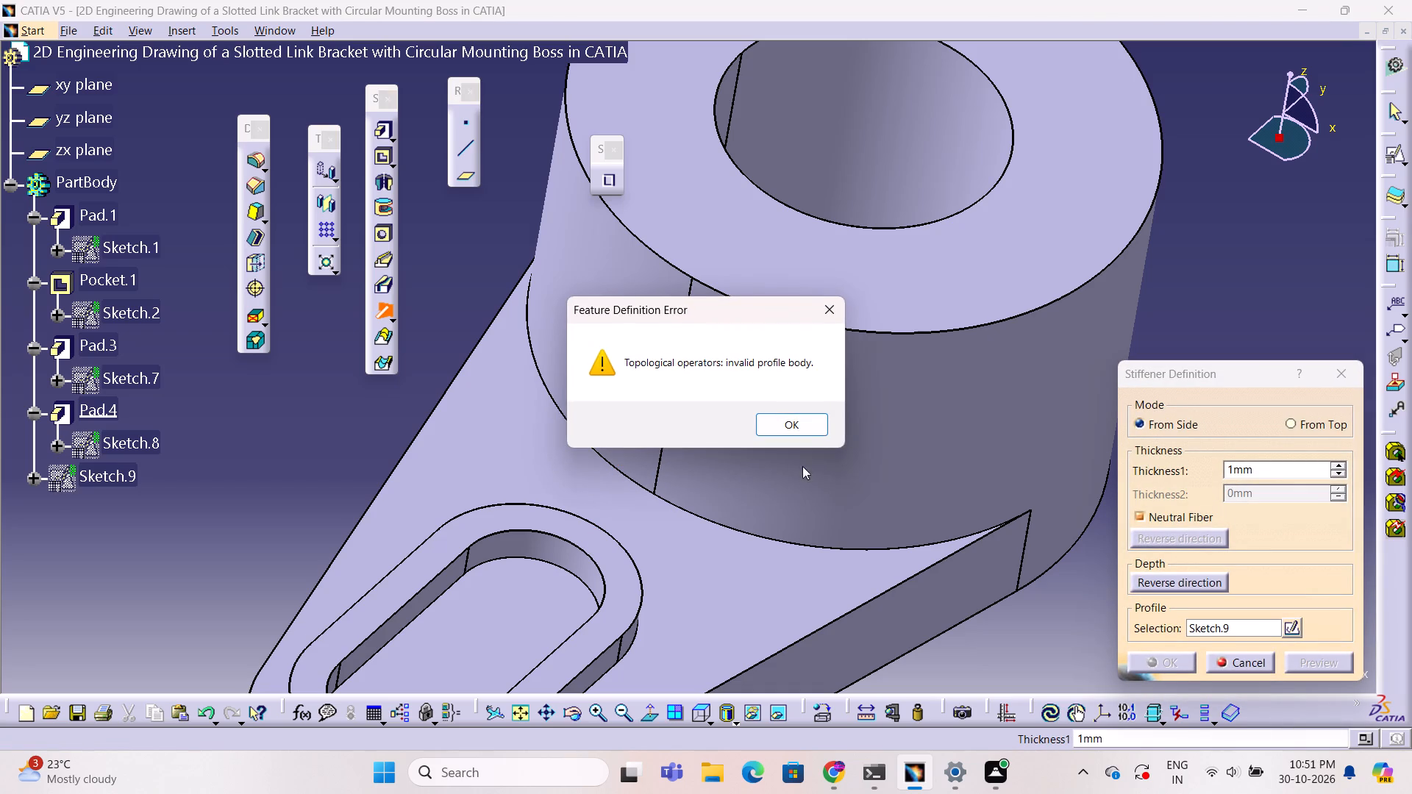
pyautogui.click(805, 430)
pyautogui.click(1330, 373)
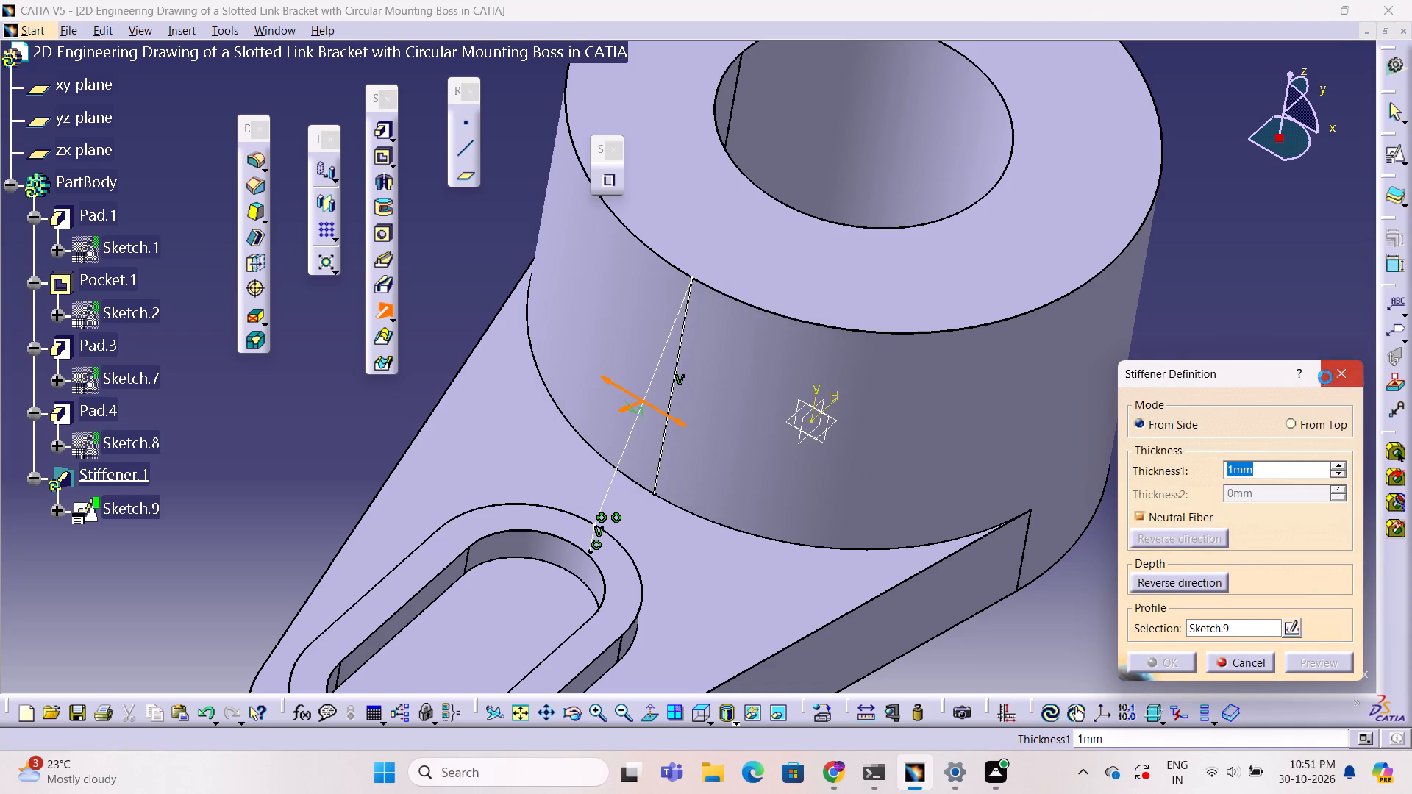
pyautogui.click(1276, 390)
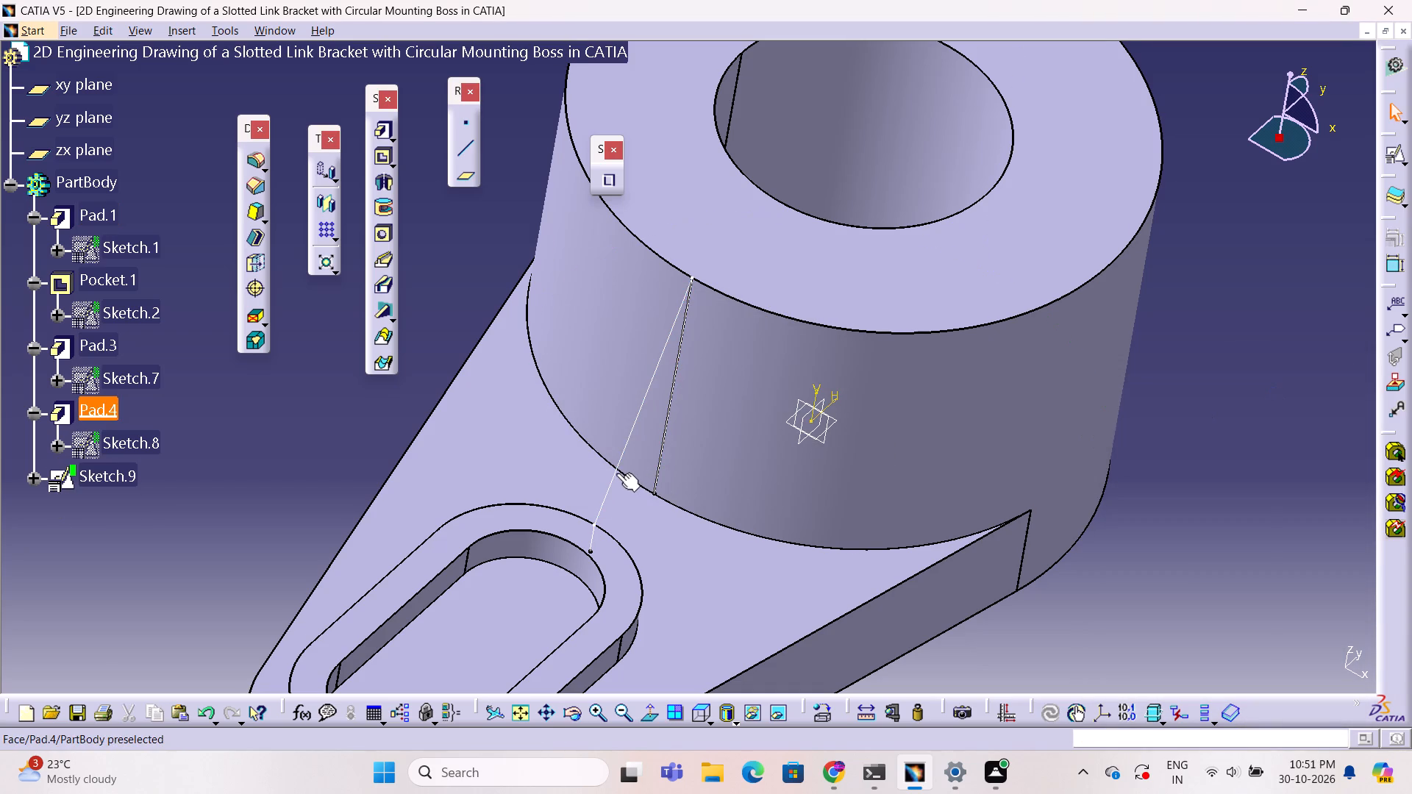
# In the reopened sketch, delete the short vertical line at the slot rim and the coincidence constraints at the slanted line's lower end.
pyautogui.doubleClick(616, 473)
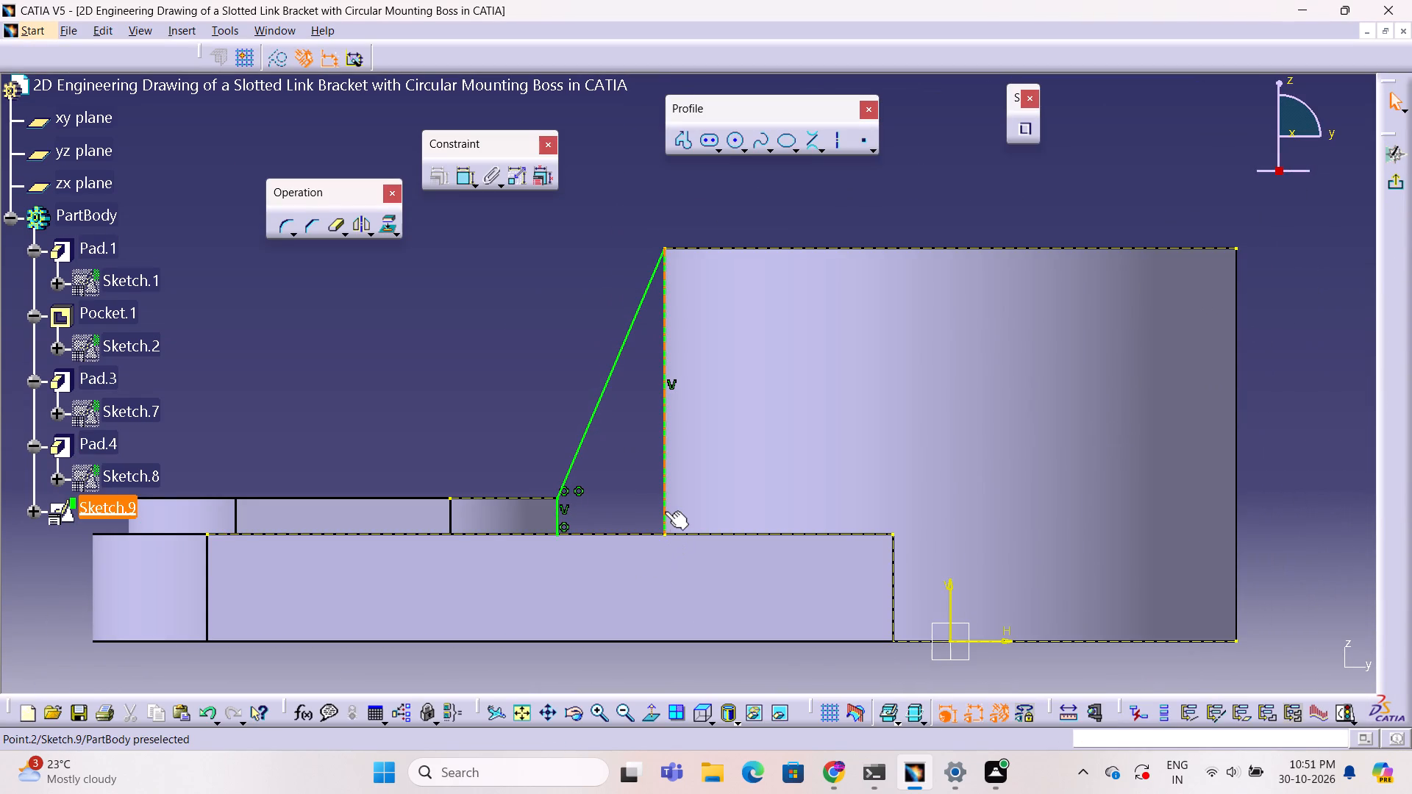
pyautogui.click(558, 513)
pyautogui.press('Delete')
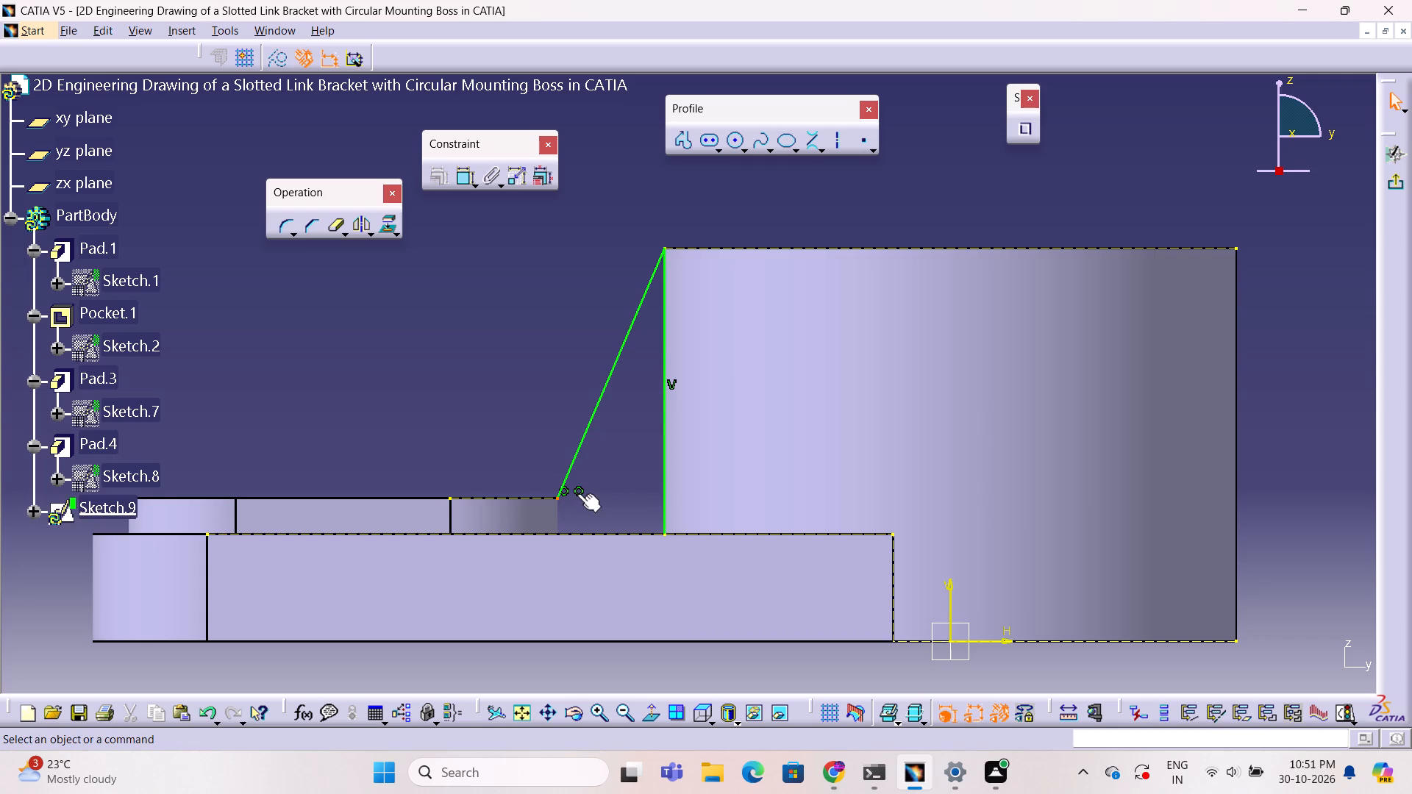
pyautogui.click(577, 493)
pyautogui.press('Delete')
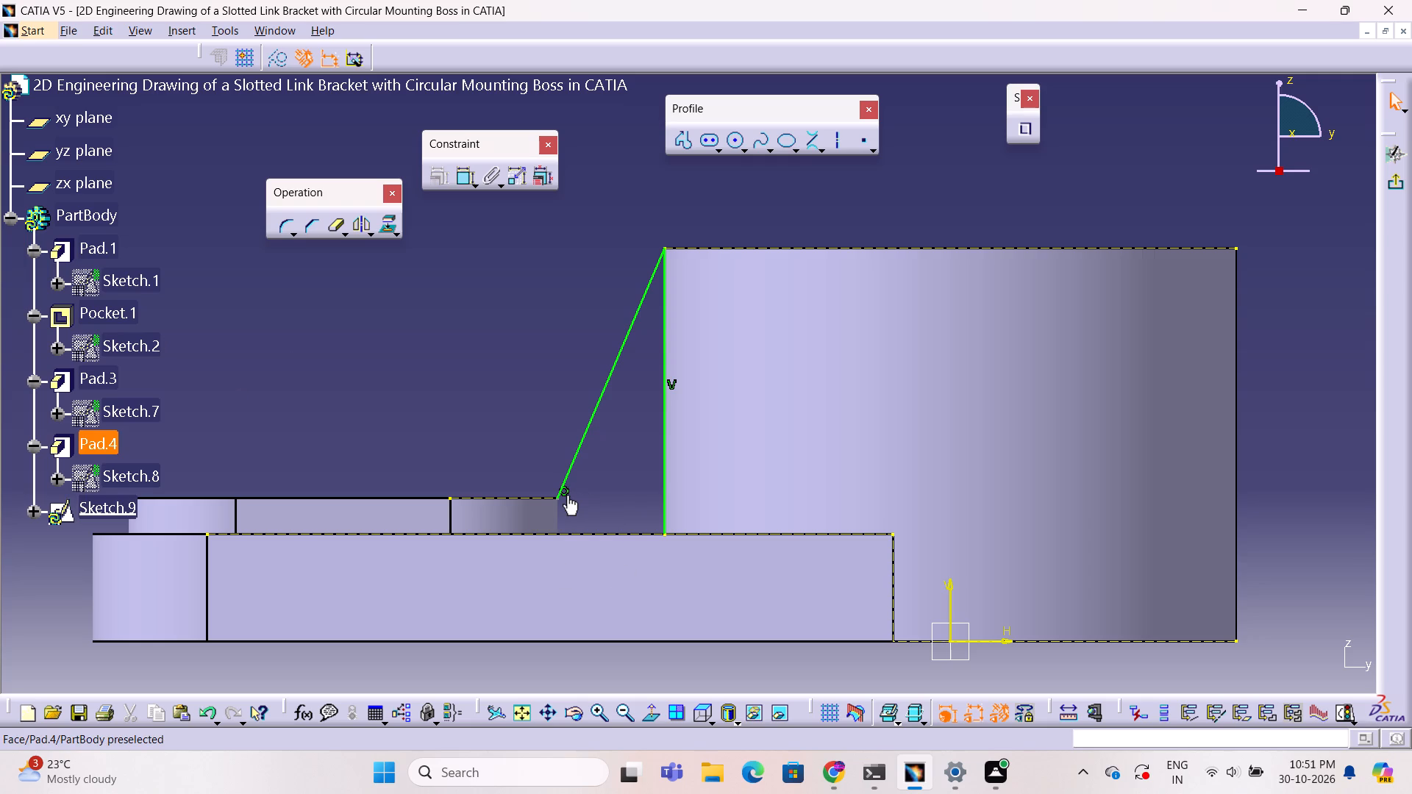
pyautogui.click(566, 493)
pyautogui.press('Delete')
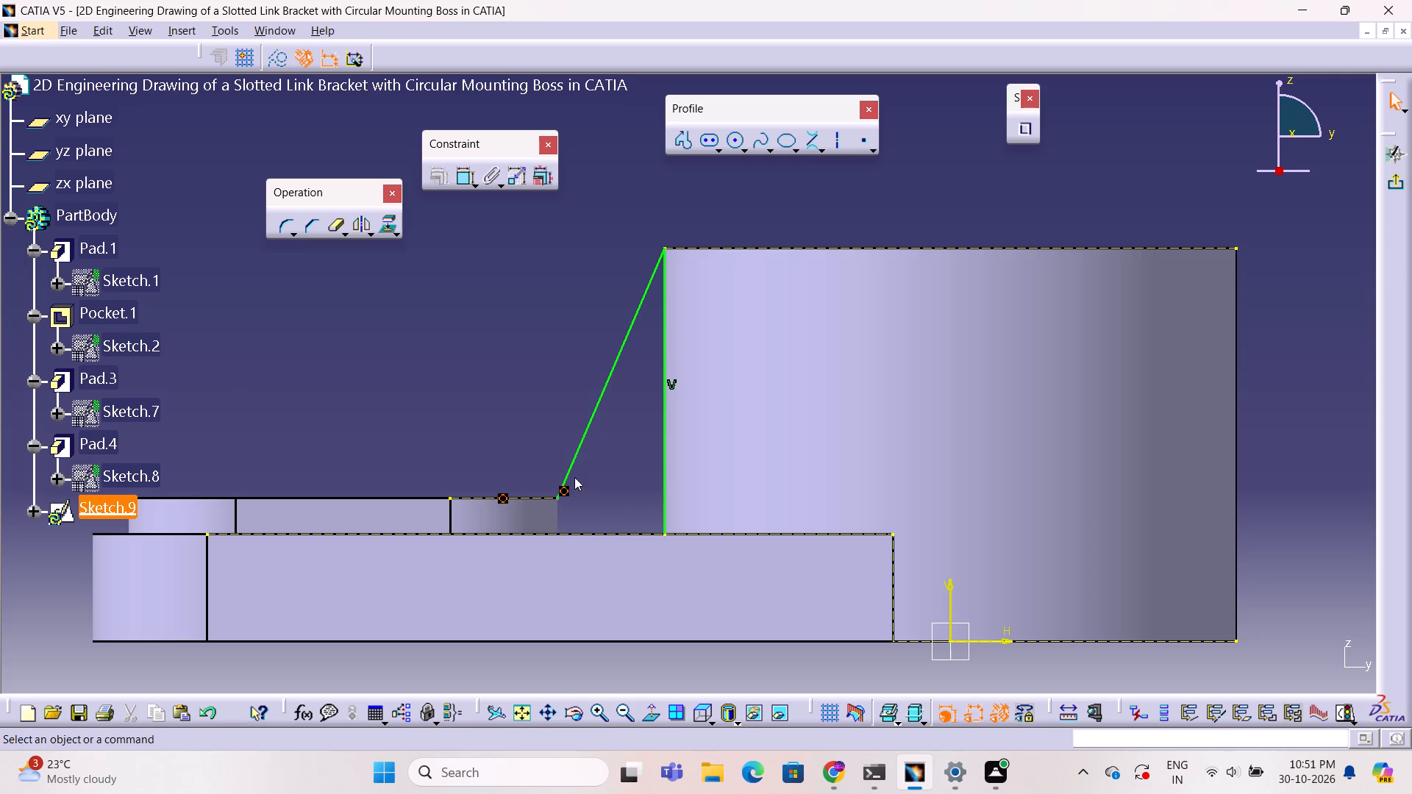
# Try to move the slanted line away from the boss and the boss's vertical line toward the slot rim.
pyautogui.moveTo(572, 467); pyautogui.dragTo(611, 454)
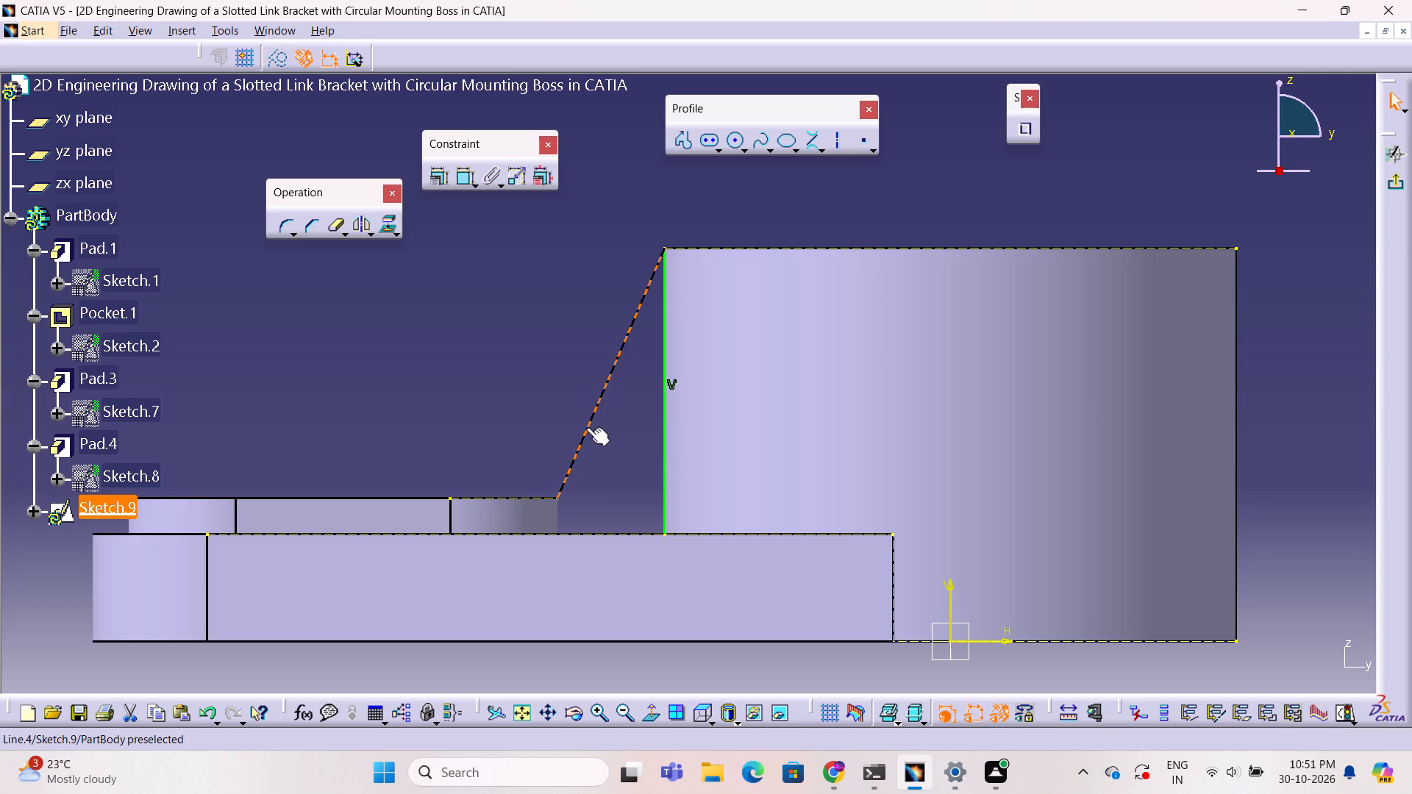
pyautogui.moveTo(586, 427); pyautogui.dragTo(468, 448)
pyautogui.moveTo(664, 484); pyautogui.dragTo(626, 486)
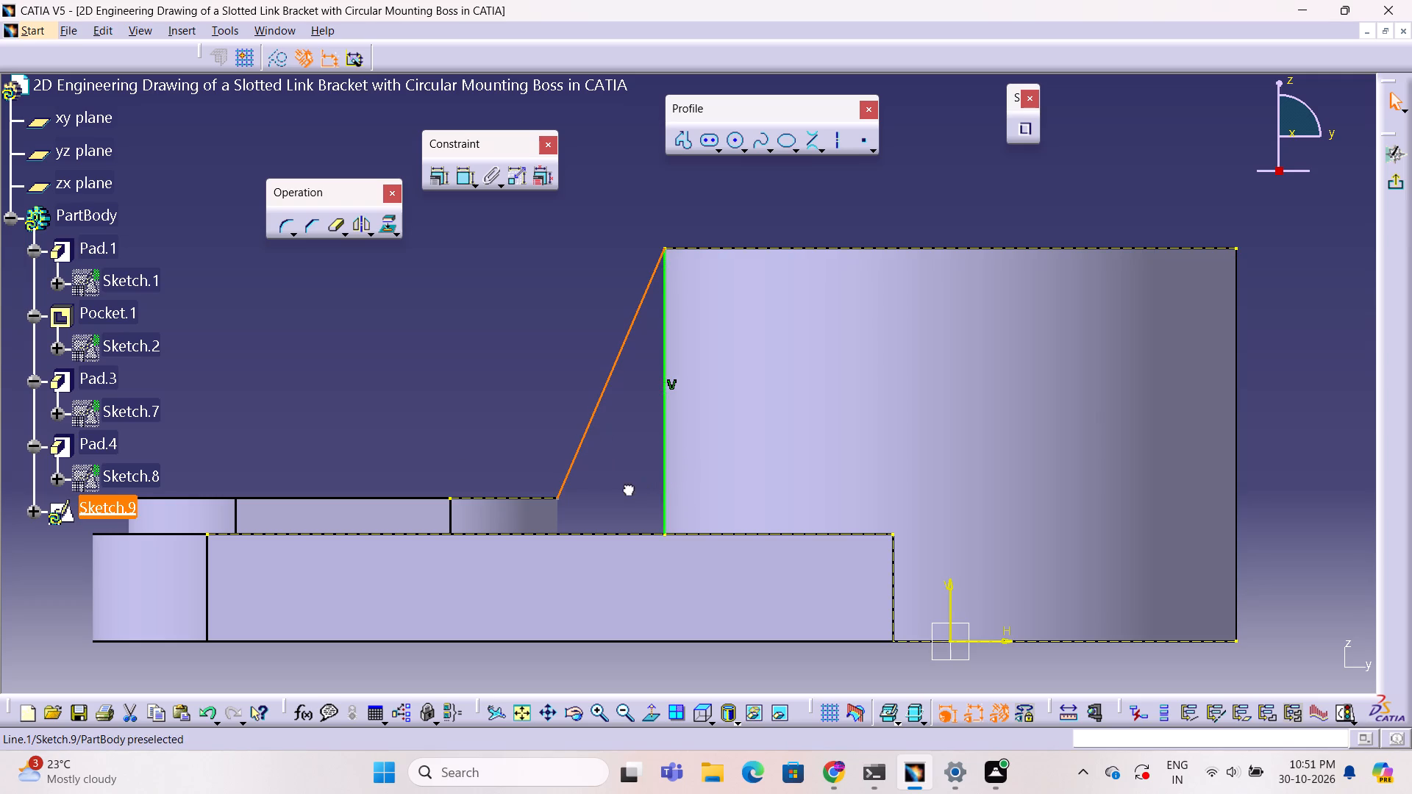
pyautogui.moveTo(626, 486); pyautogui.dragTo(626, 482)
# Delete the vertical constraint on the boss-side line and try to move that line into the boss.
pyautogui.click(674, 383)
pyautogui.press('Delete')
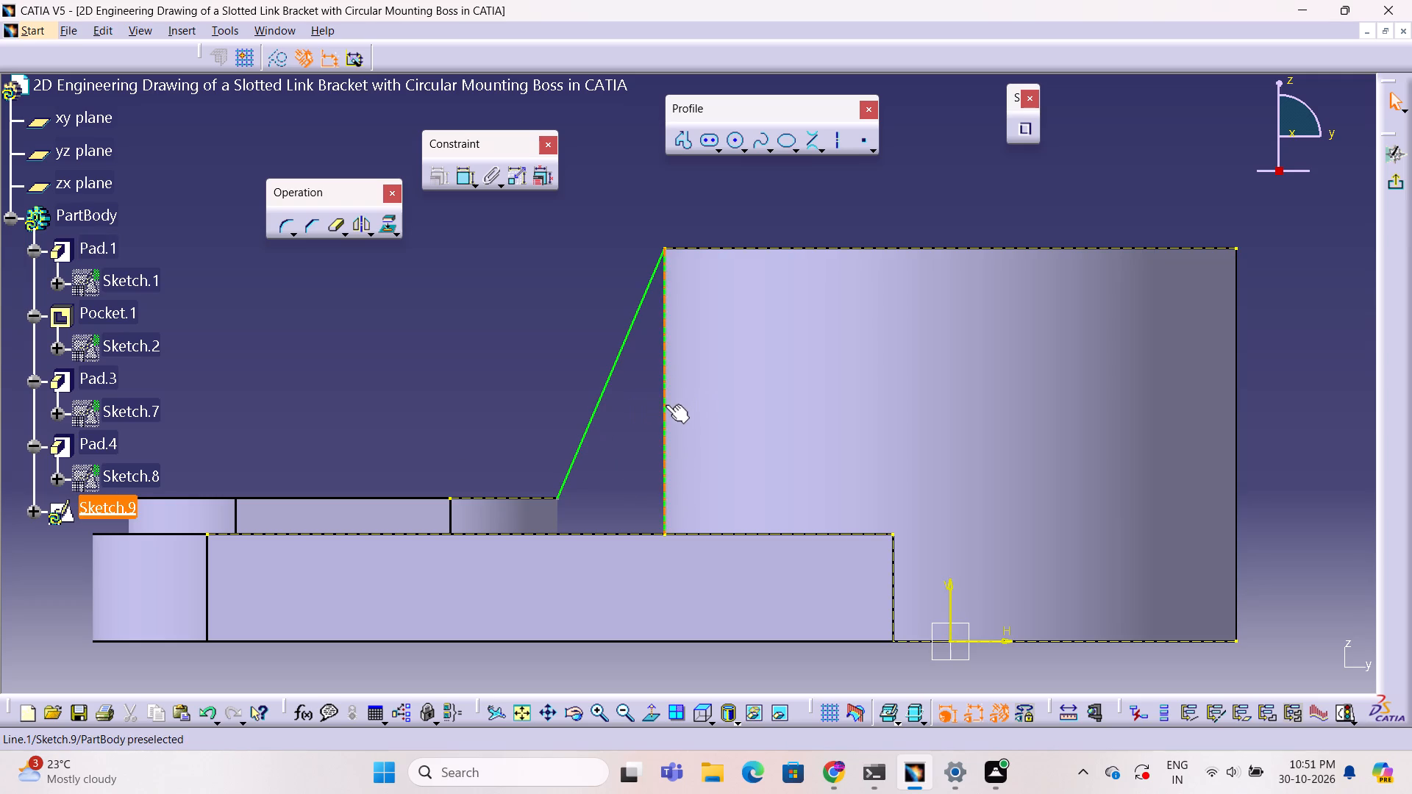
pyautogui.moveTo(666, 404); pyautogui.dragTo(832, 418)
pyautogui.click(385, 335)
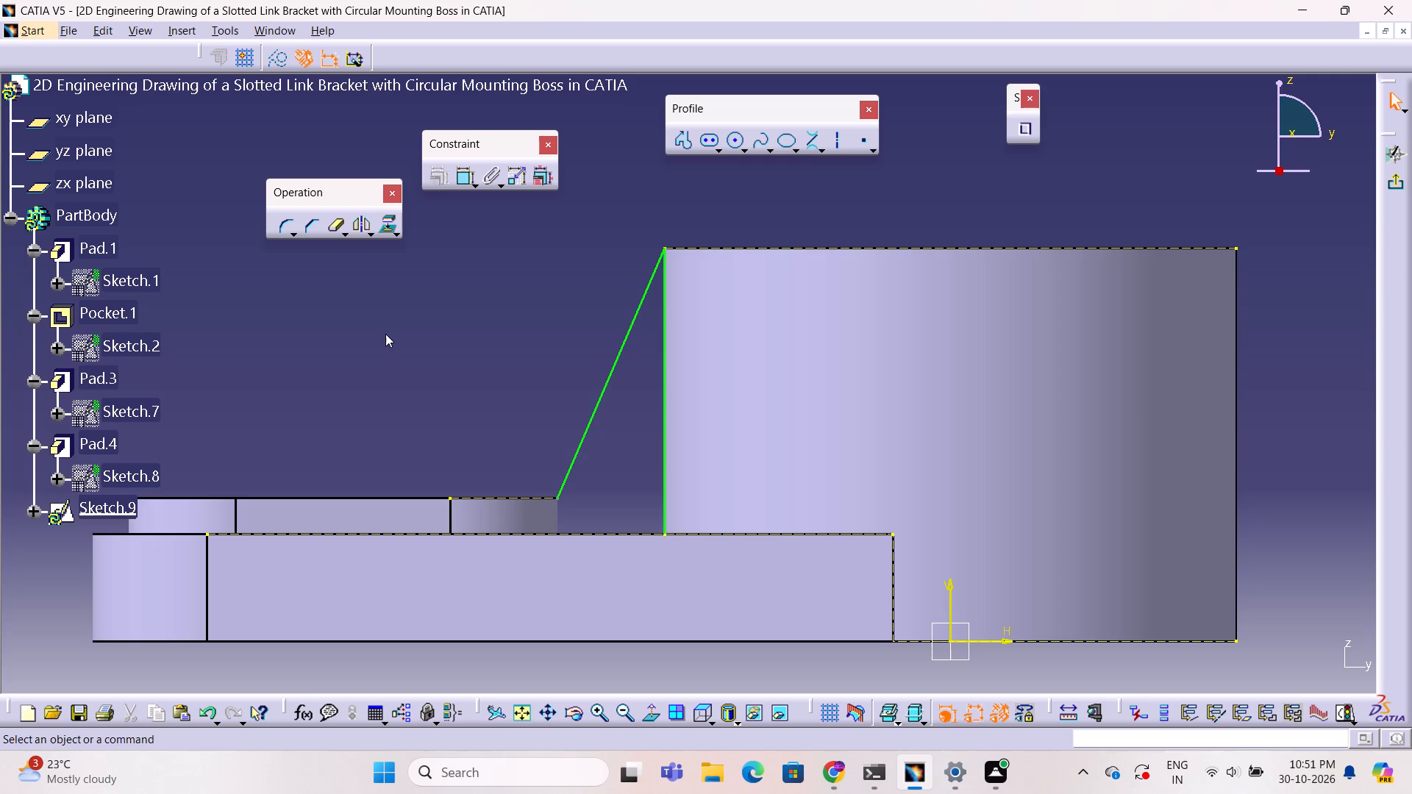
# Delete the slanted line and the boss-side vertical line, the remaining geometry of the stiffener profile.
pyautogui.keyDown('ctrl'); pyautogui.moveTo(385, 334); pyautogui.dragTo(788, 568, button='middle'); pyautogui.keyUp('ctrl')
pyautogui.keyDown('ctrl'); pyautogui.moveTo(385, 334); pyautogui.dragTo(423, 608, button='right'); pyautogui.keyUp('ctrl')
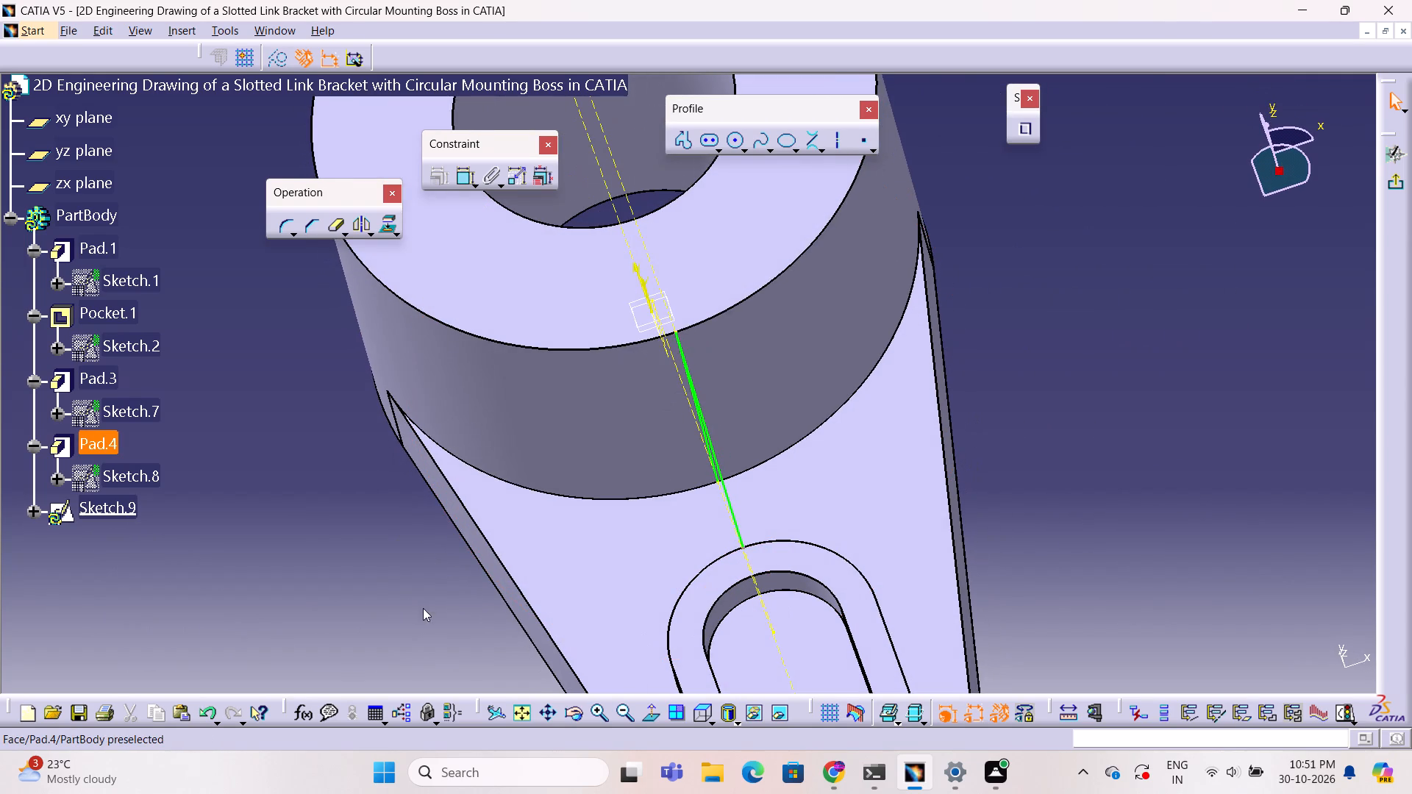
pyautogui.keyDown('ctrl'); pyautogui.moveTo(423, 608); pyautogui.dragTo(341, 578, button='right'); pyautogui.keyUp('ctrl')
pyautogui.moveTo(383, 462); pyautogui.dragTo(211, 28, button='middle')
pyautogui.moveTo(385, 466); pyautogui.dragTo(211, 28, button='right')
pyautogui.moveTo(1151, 584); pyautogui.dragTo(680, 438, button='middle')
pyautogui.moveTo(1151, 588); pyautogui.dragTo(680, 437, button='right')
pyautogui.click(632, 322)
pyautogui.press('Delete')
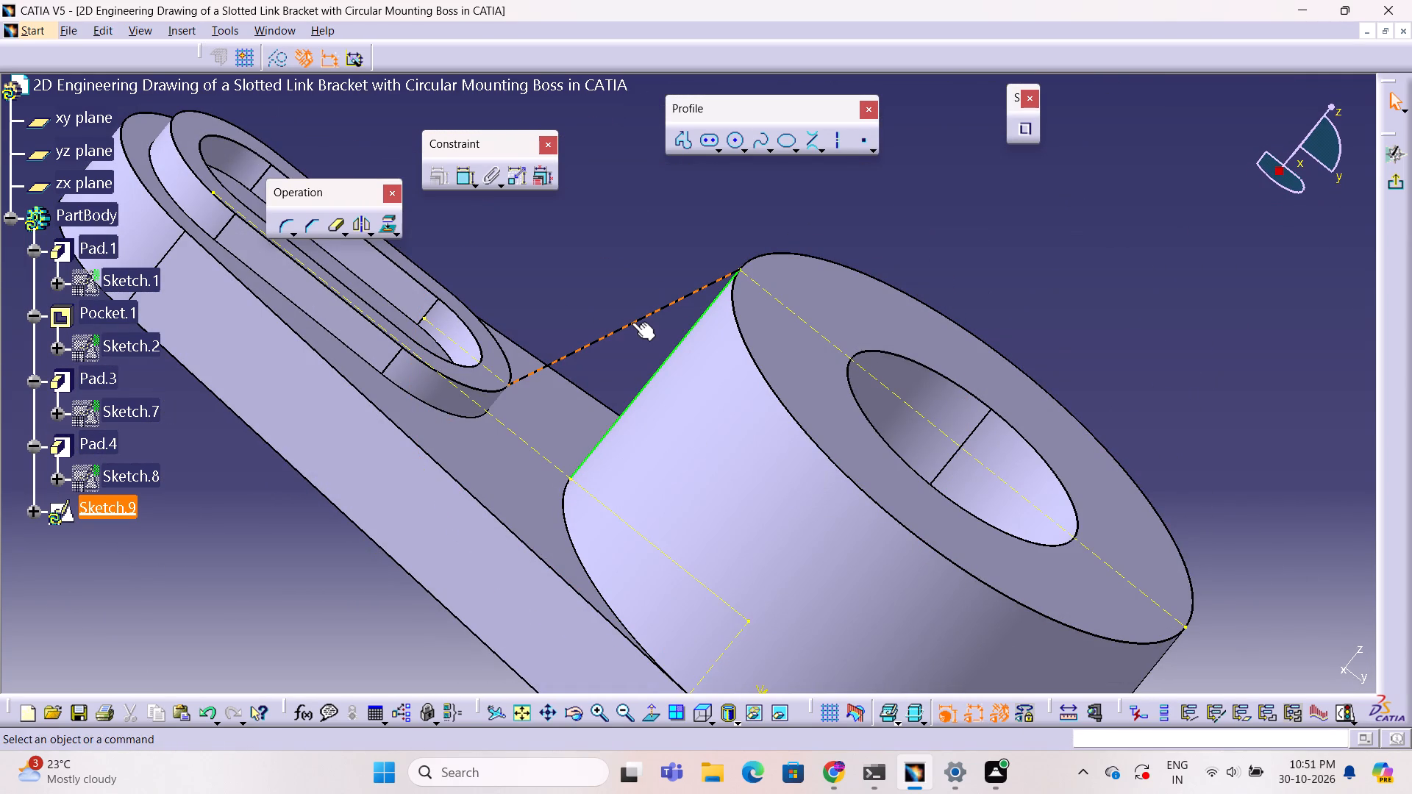
pyautogui.click(677, 342)
pyautogui.press('Delete')
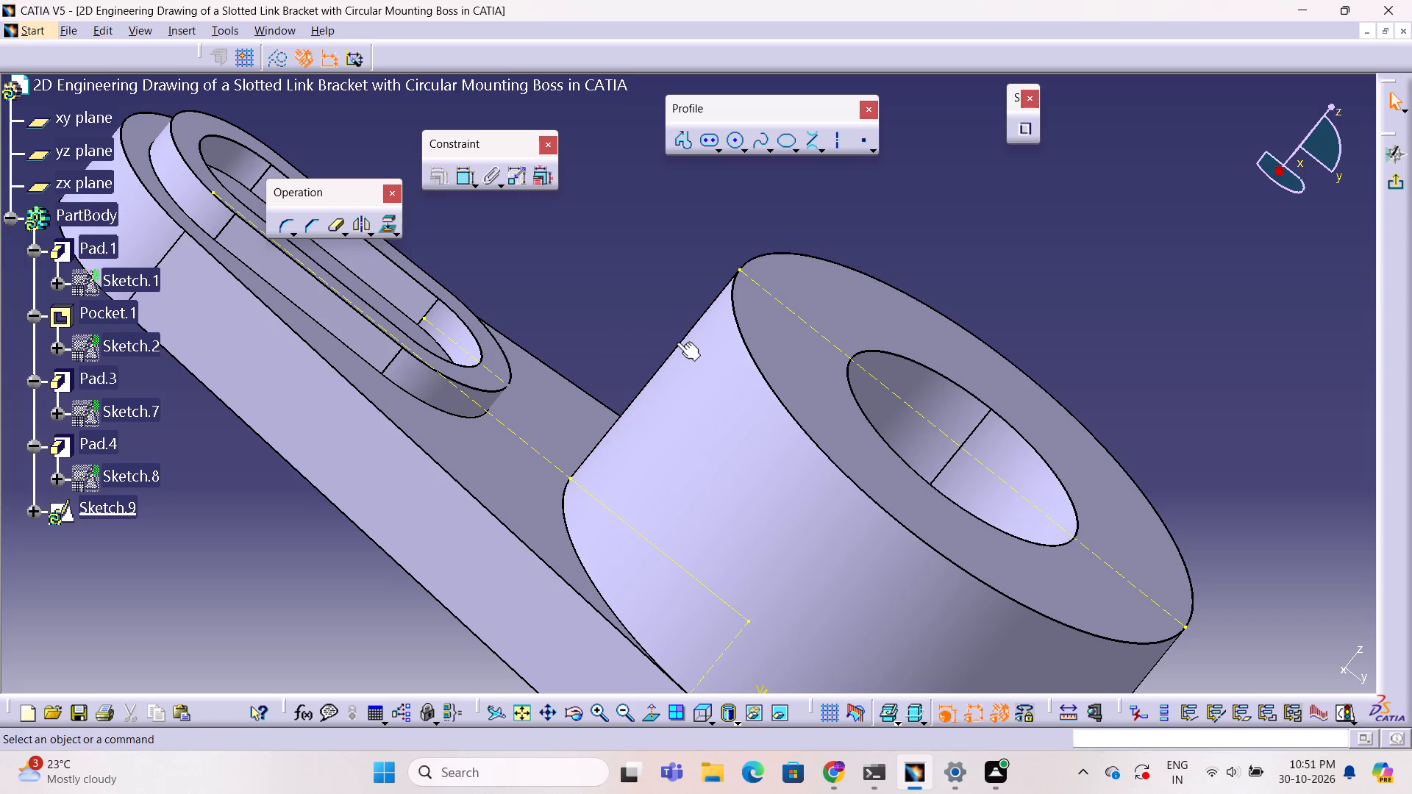
pyautogui.keyDown('ctrl'); pyautogui.moveTo(633, 282); pyautogui.dragTo(630, 342, button='middle'); pyautogui.keyUp('ctrl')
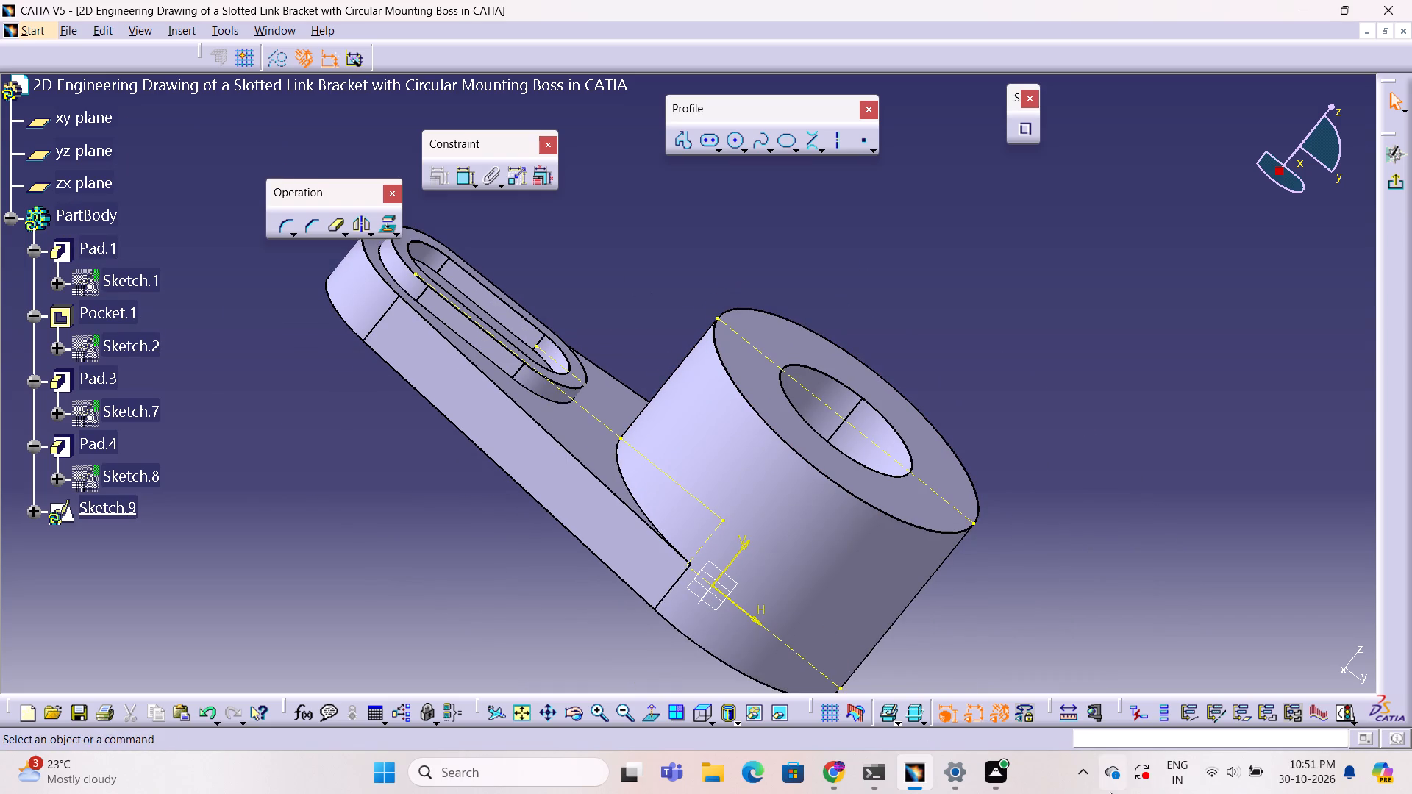
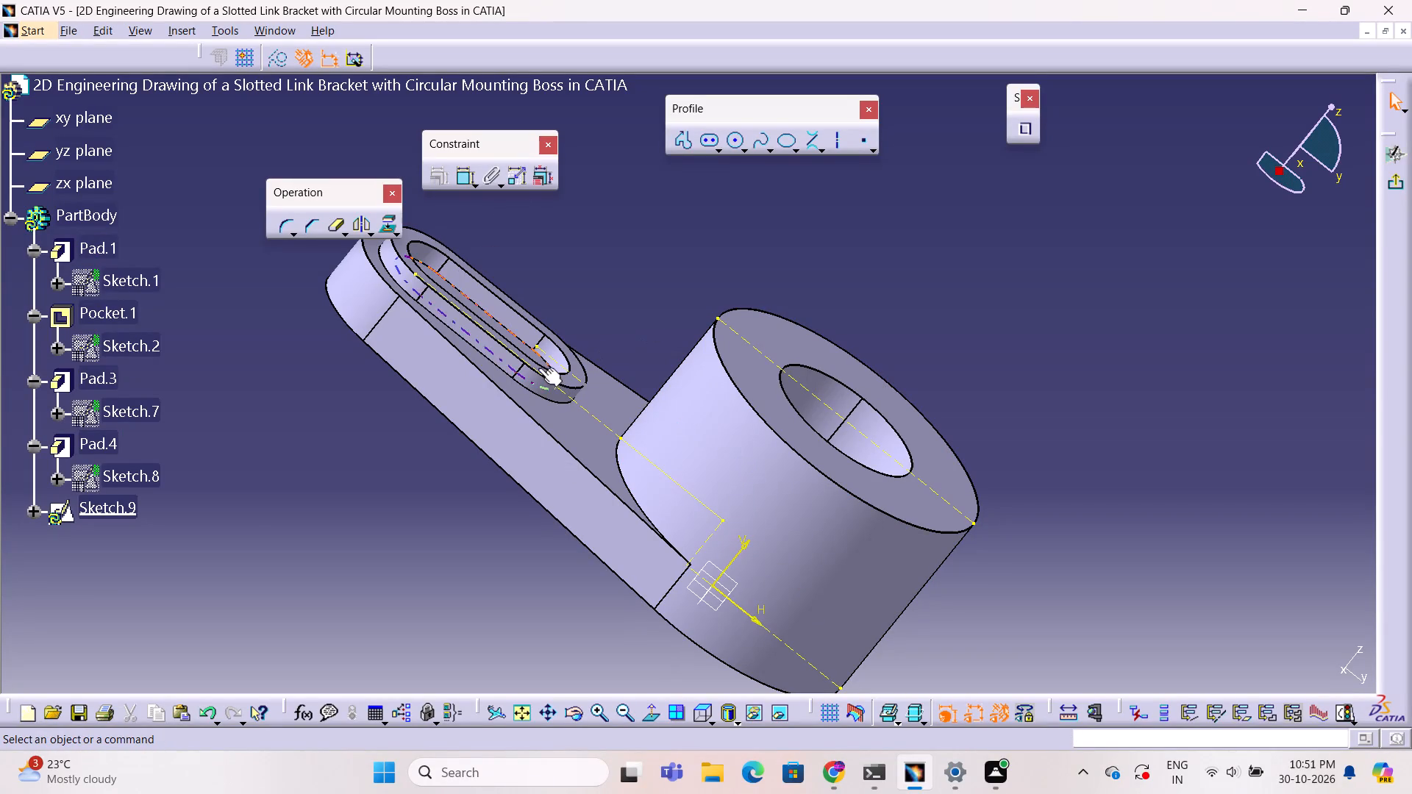
# View the cleared stiffener sketch normal to its yz sketch plane.
pyautogui.moveTo(579, 376); pyautogui.dragTo(584, 365)
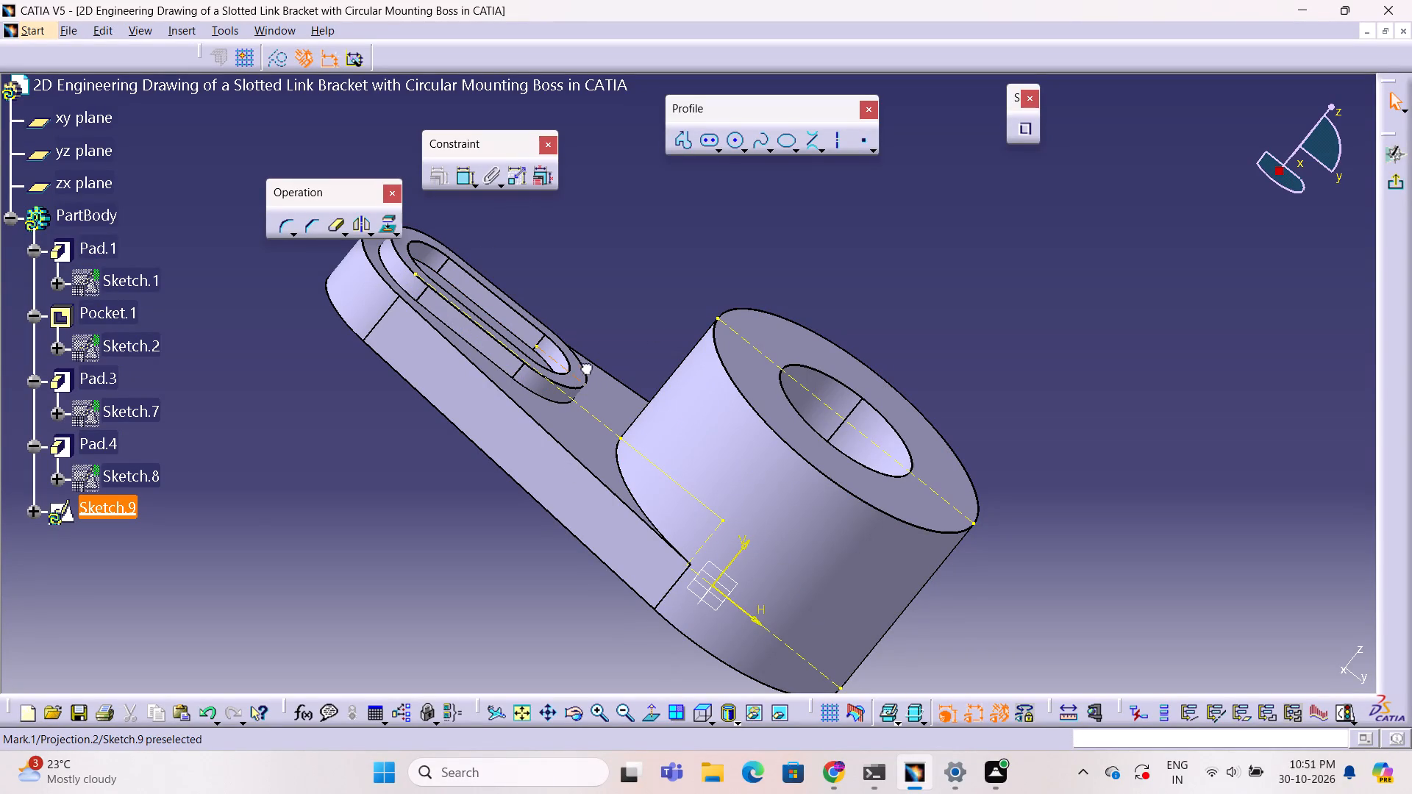
pyautogui.moveTo(584, 365); pyautogui.dragTo(617, 329)
pyautogui.click(655, 716)
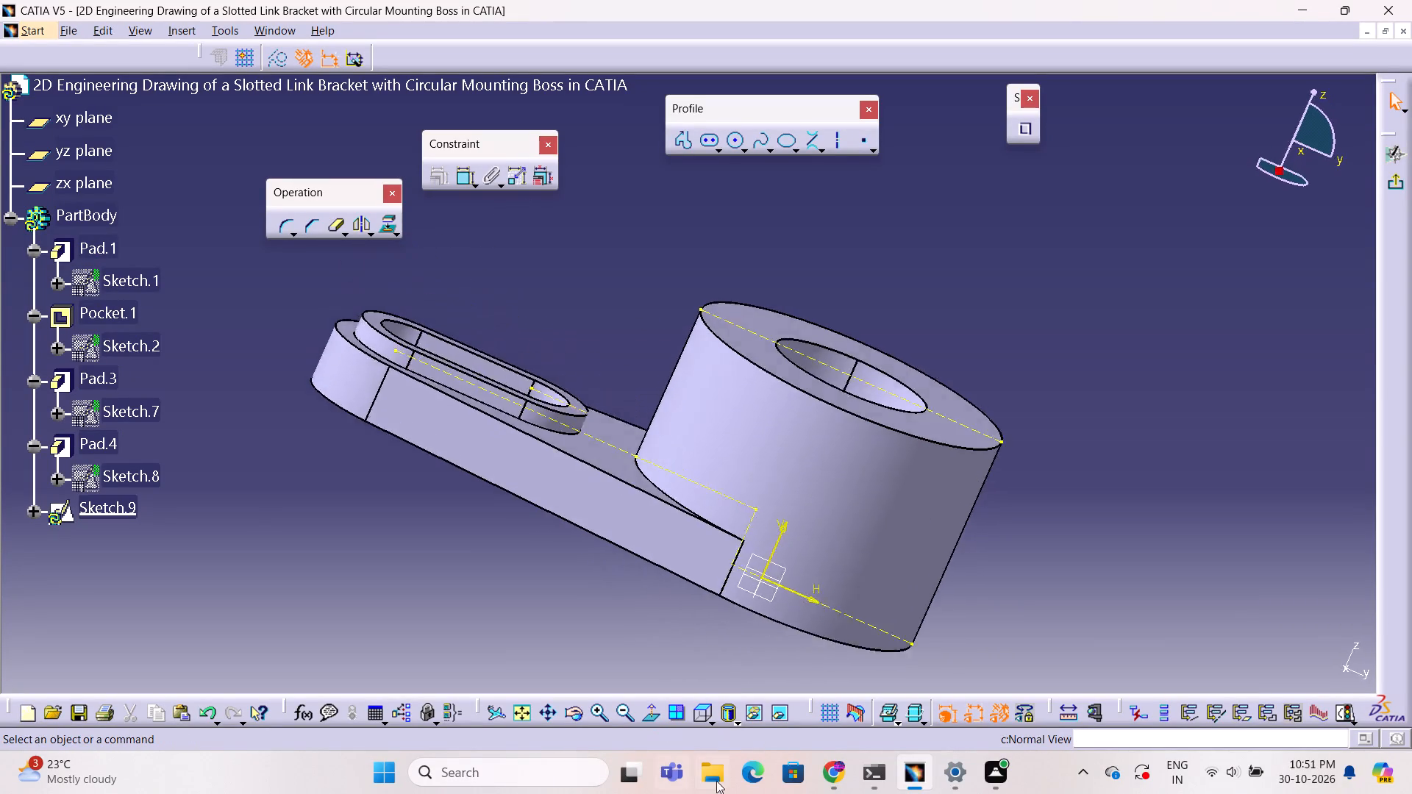
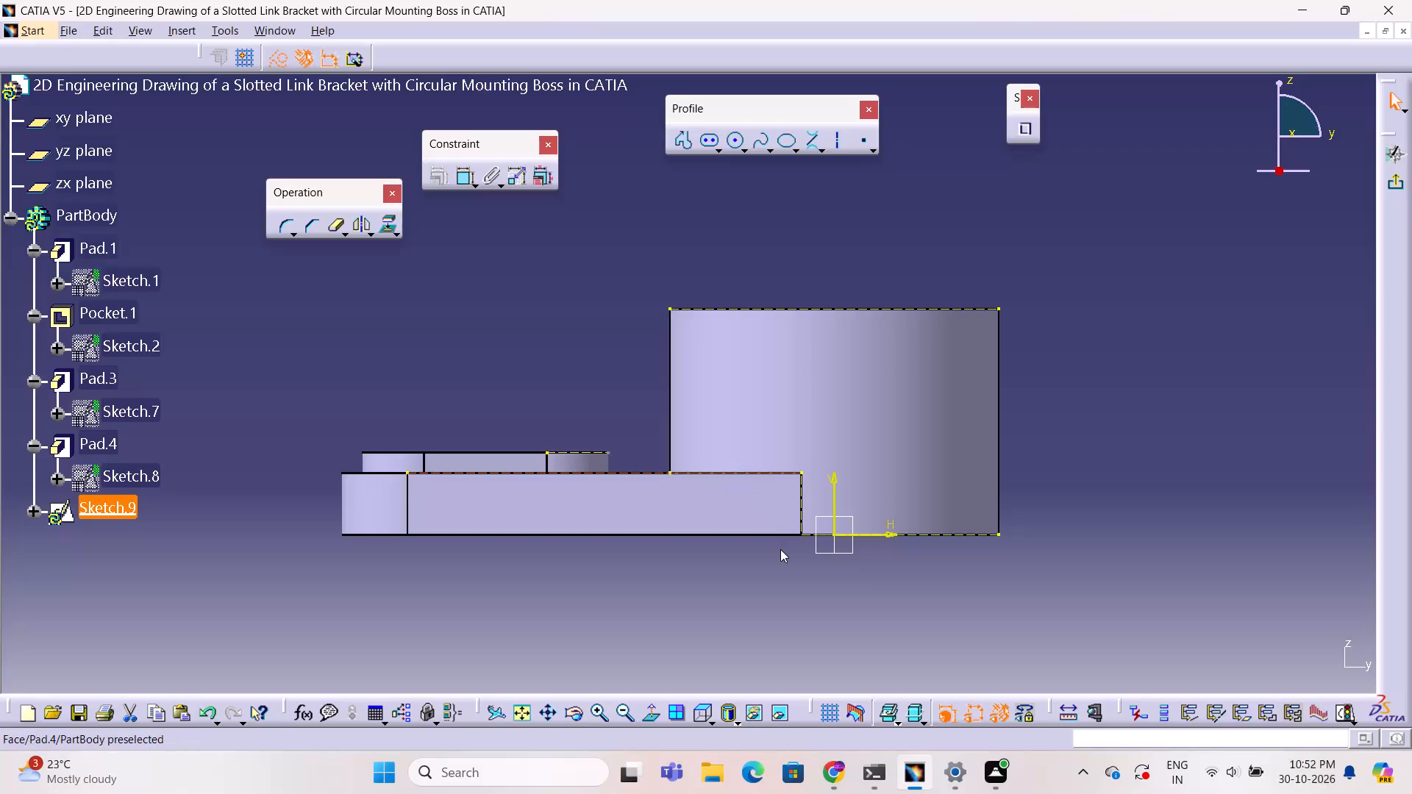
# Draw a vertical profile line about 40 mm long down the boss's slot-side edge to the link arm's top face.
pyautogui.press('Delete')
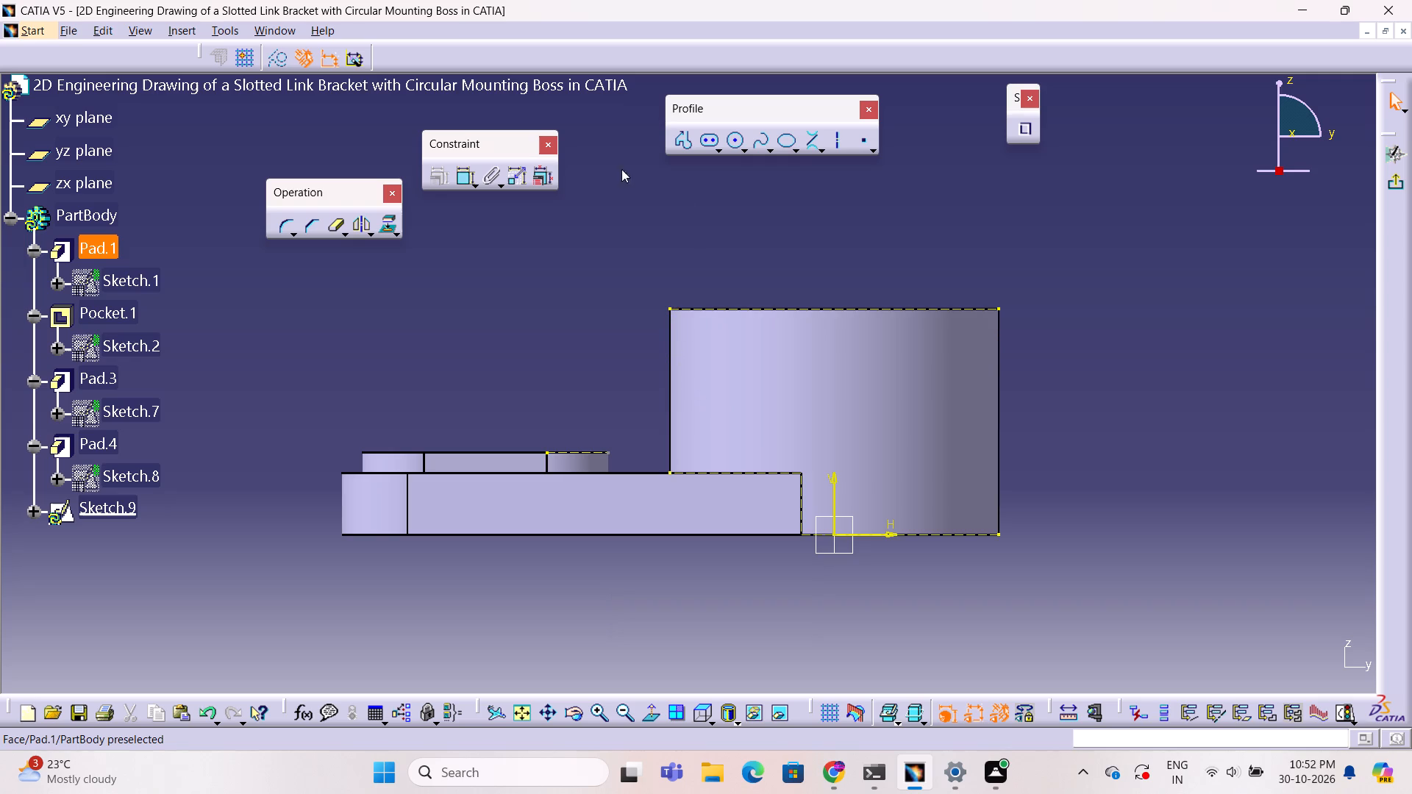
pyautogui.click(634, 243)
pyautogui.click(680, 145)
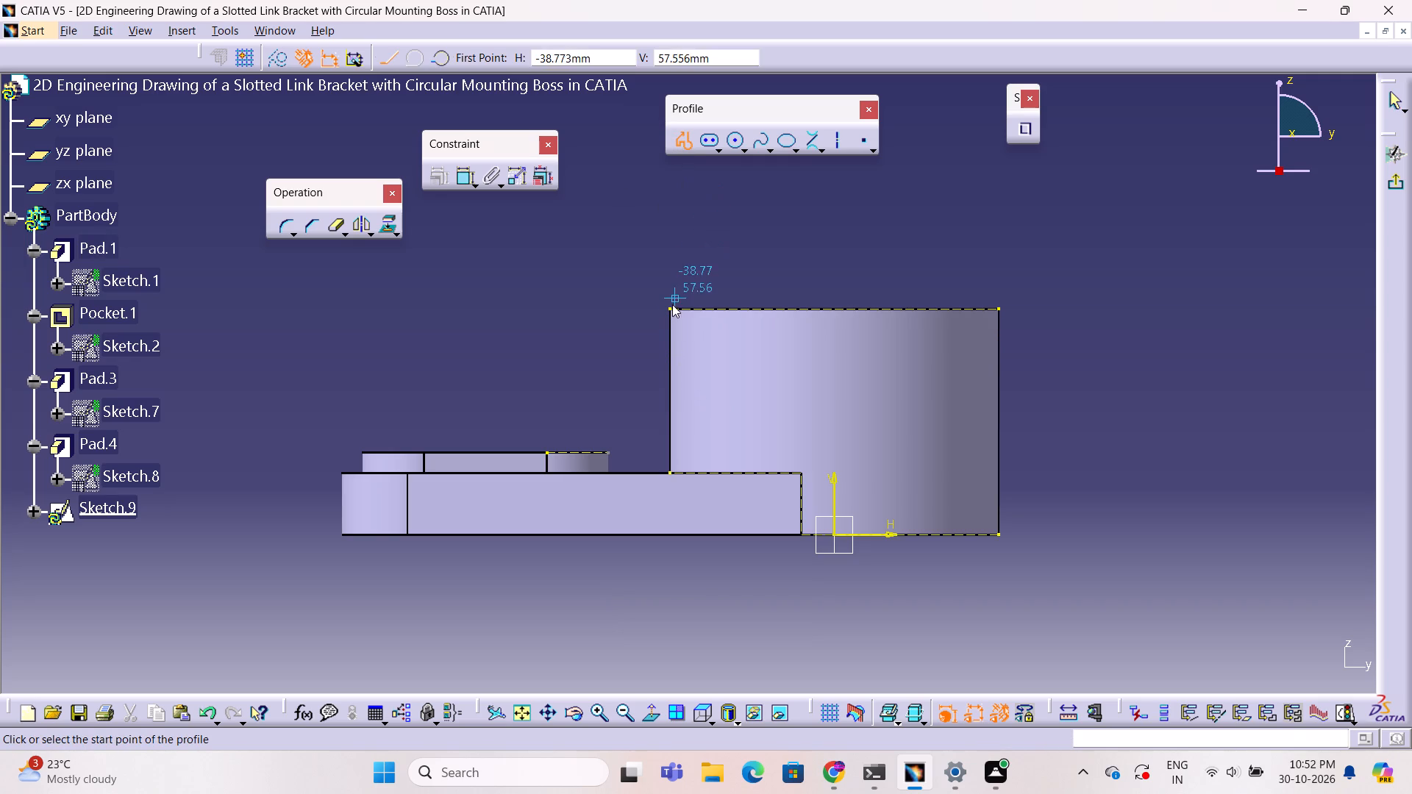
pyautogui.click(672, 307)
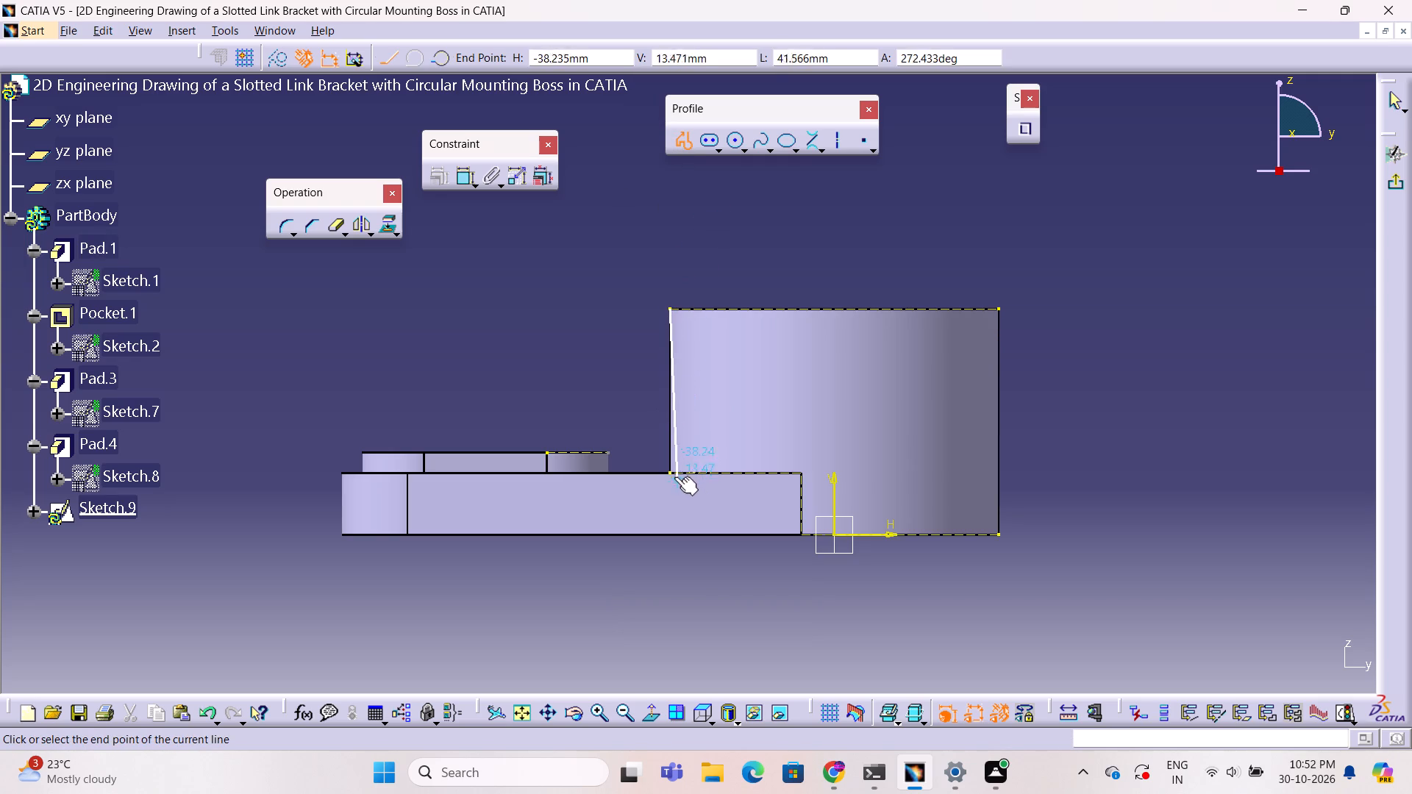
pyautogui.click(671, 473)
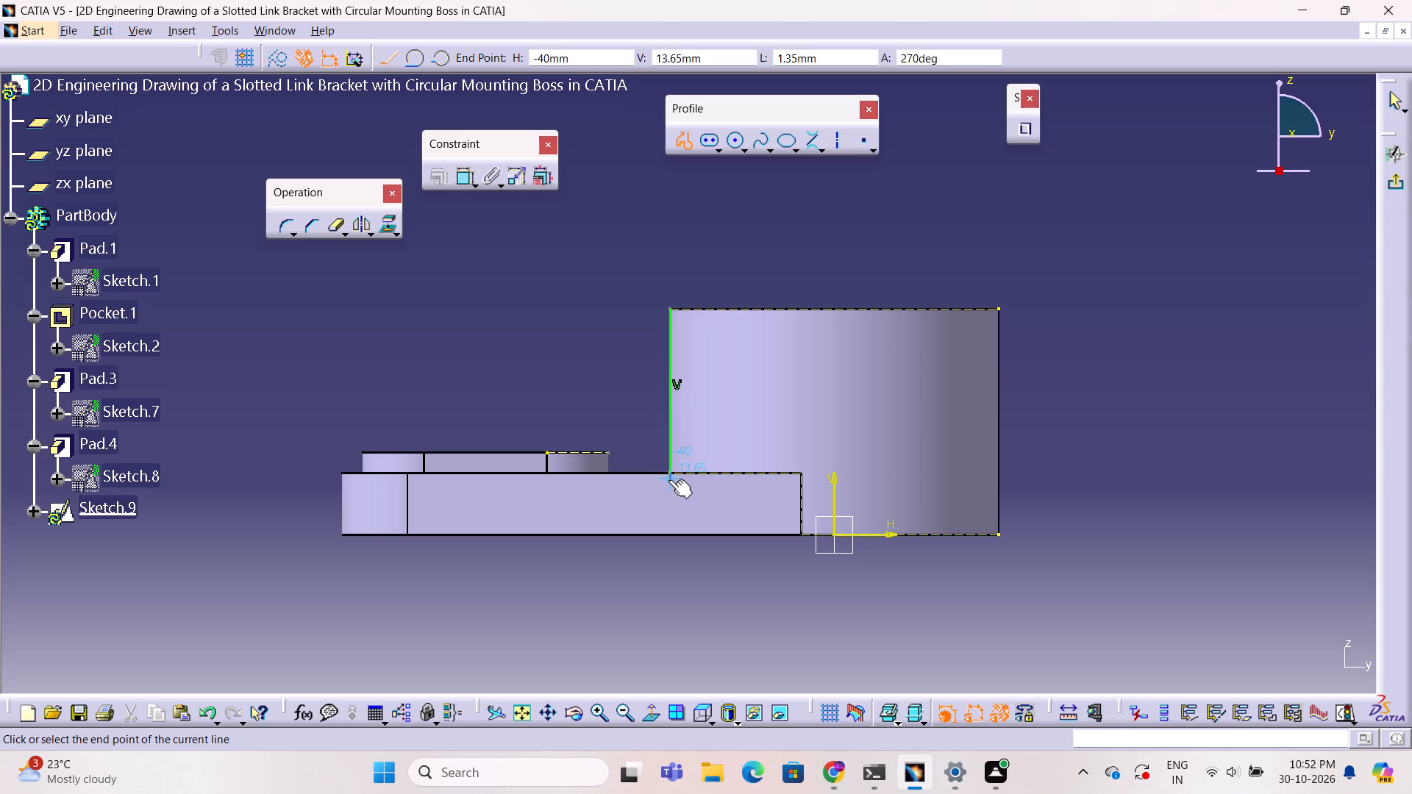
pyautogui.press('Escape')
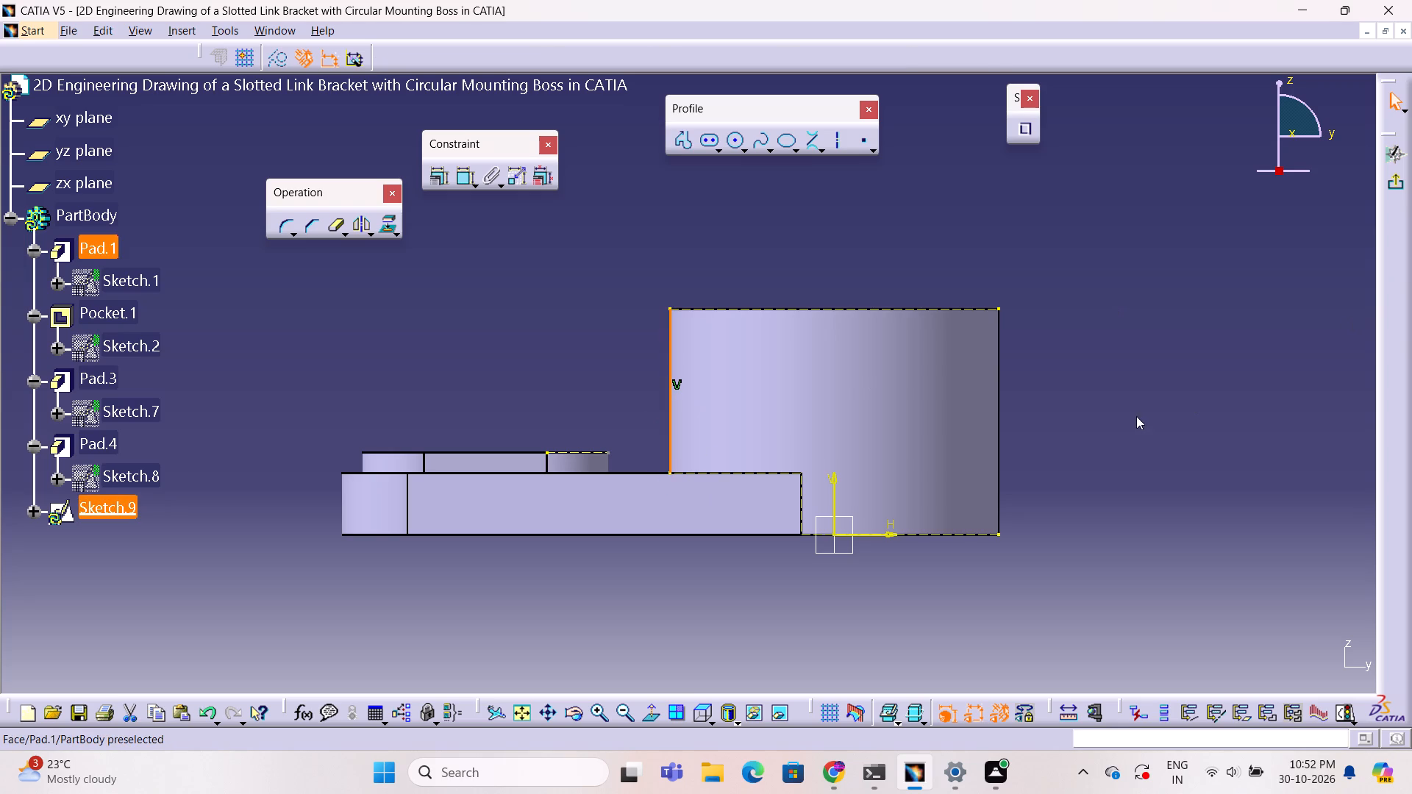
pyautogui.click(1131, 409)
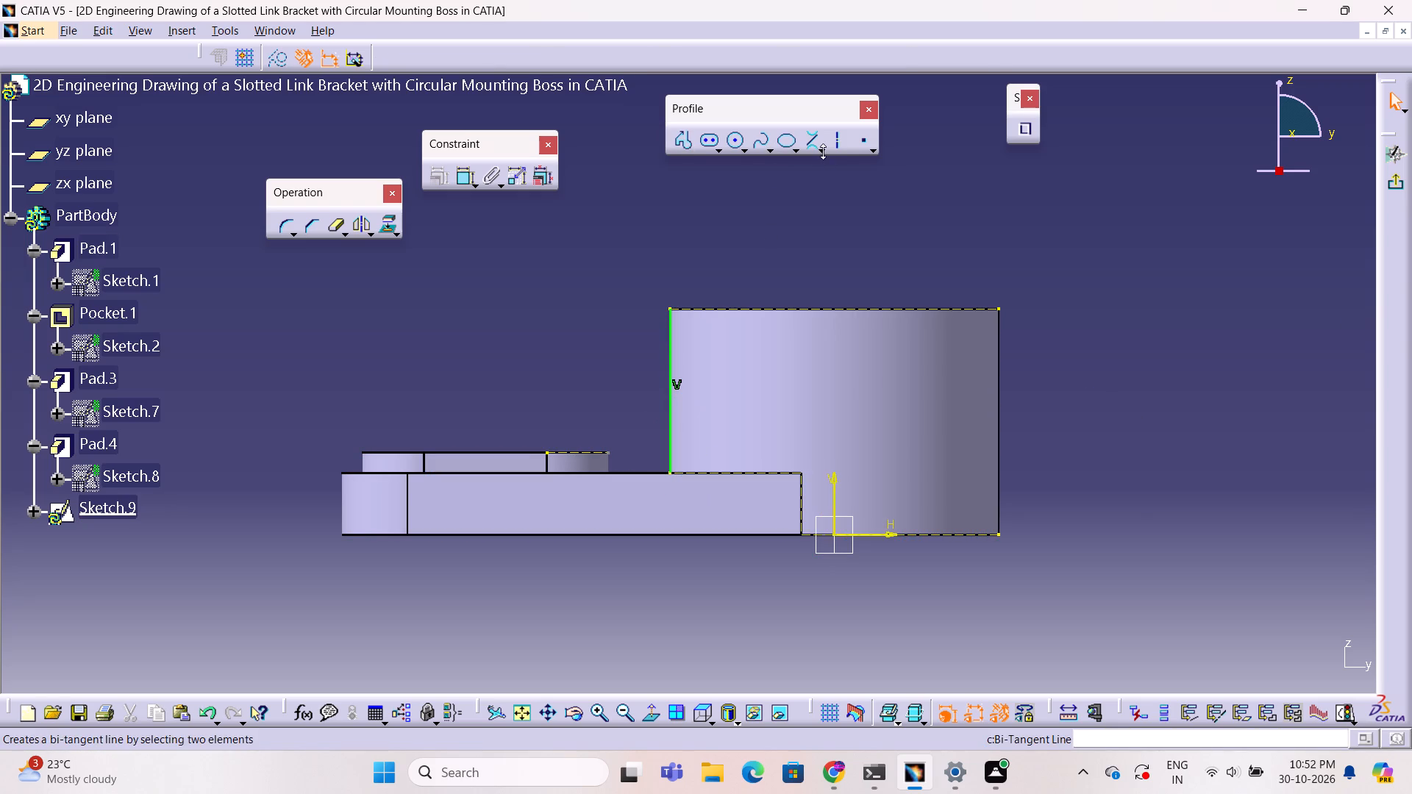
# Draw a sloped line about 38 mm long from the boss's top corner to the near end of the slot rim's top edge.
pyautogui.tripleClick(823, 151)
pyautogui.click(798, 221)
pyautogui.click(824, 151)
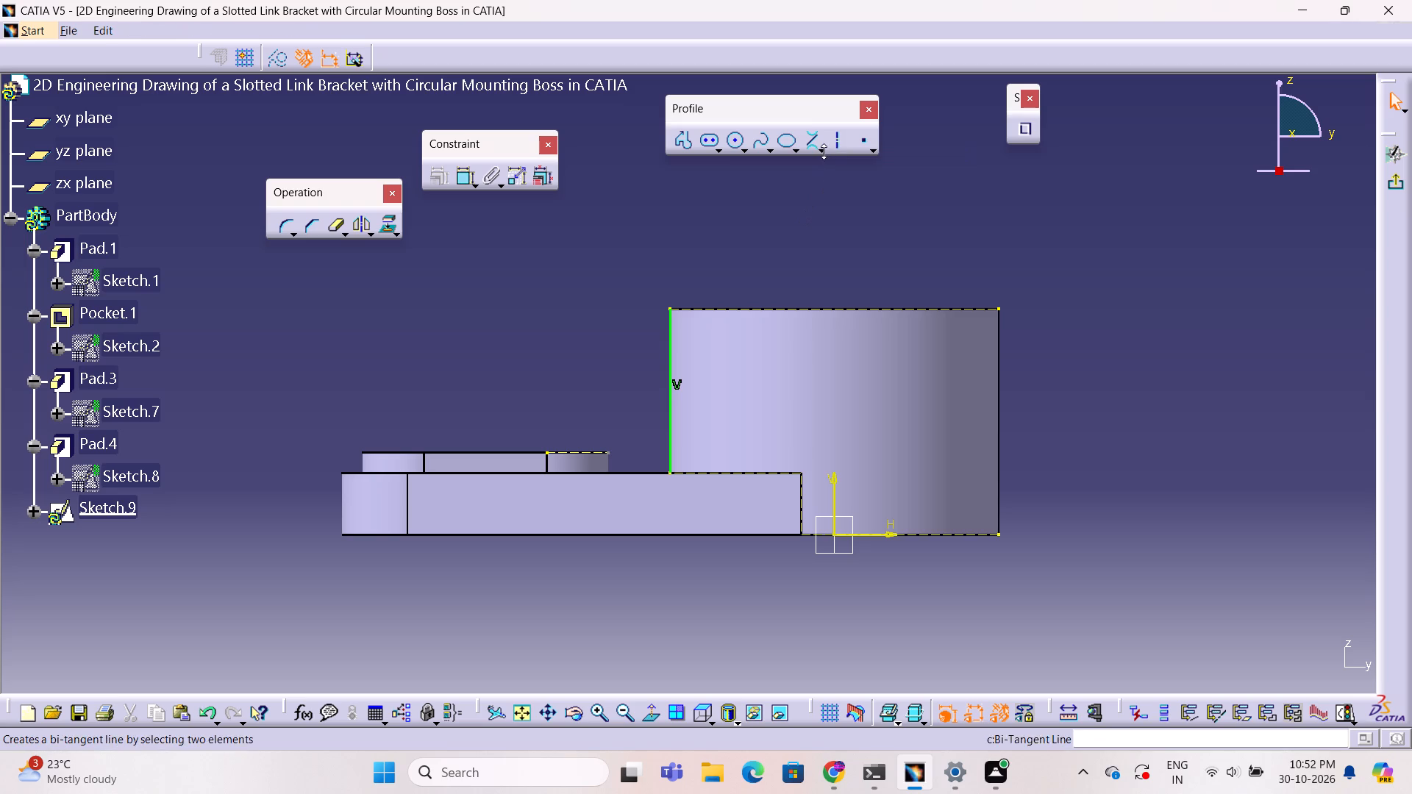
pyautogui.click(845, 165)
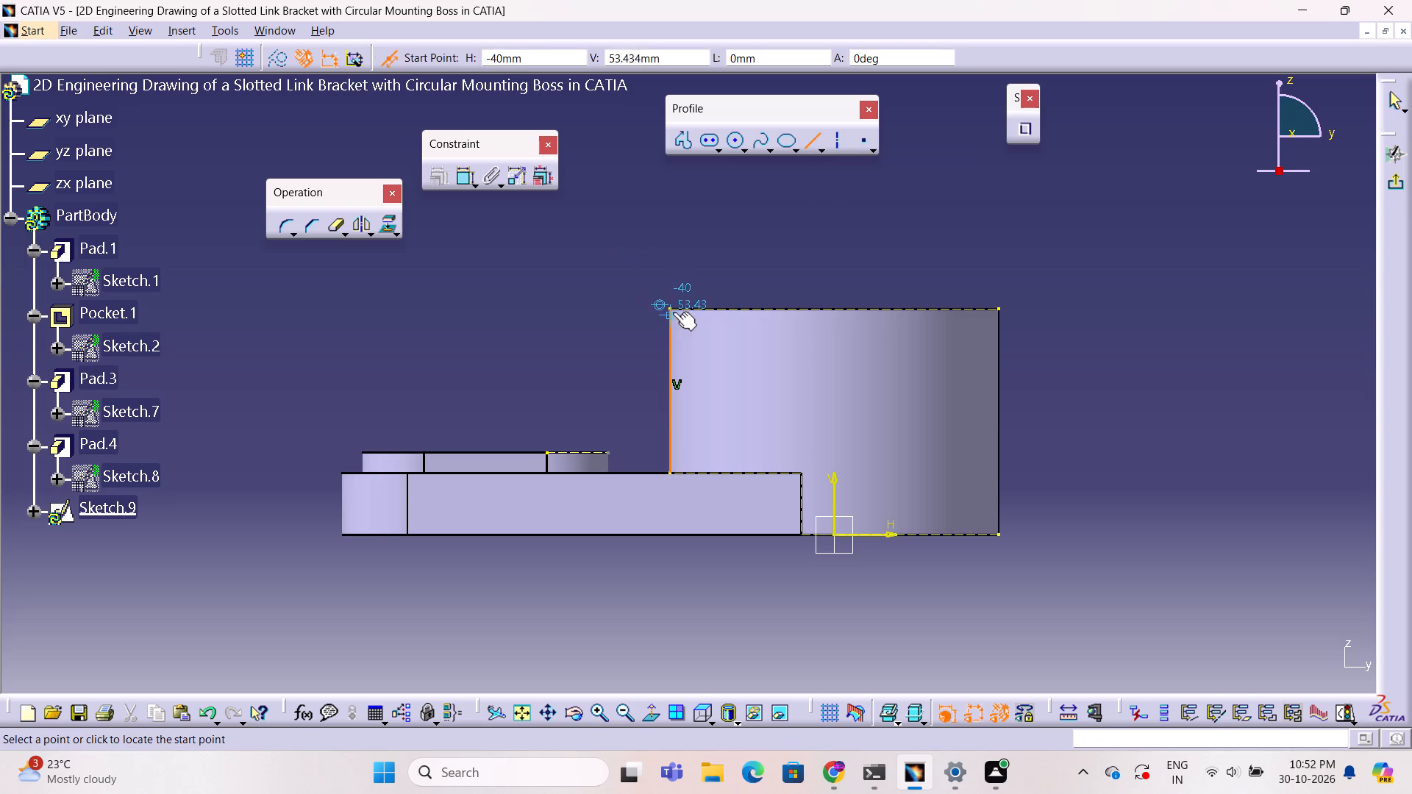
pyautogui.click(669, 309)
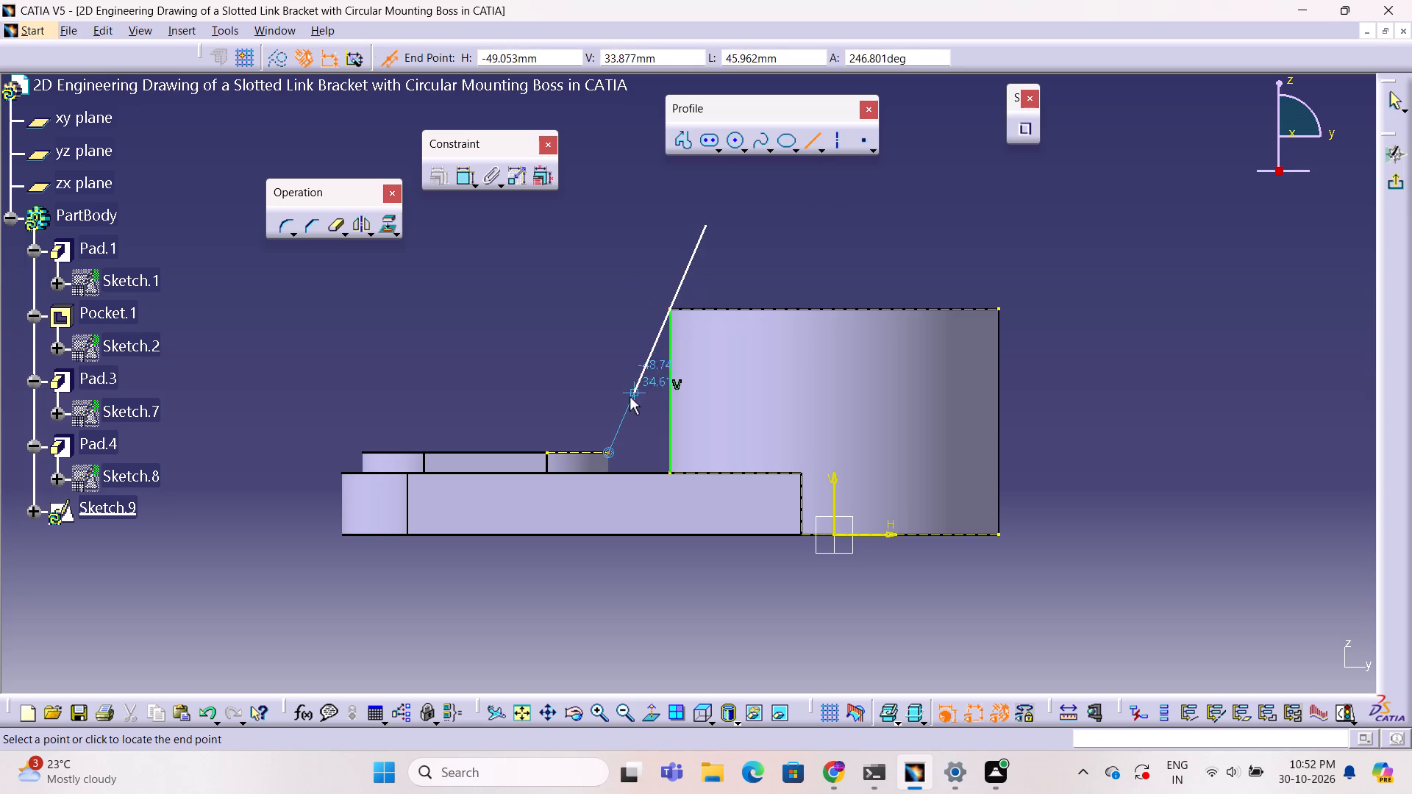
pyautogui.click(402, 60)
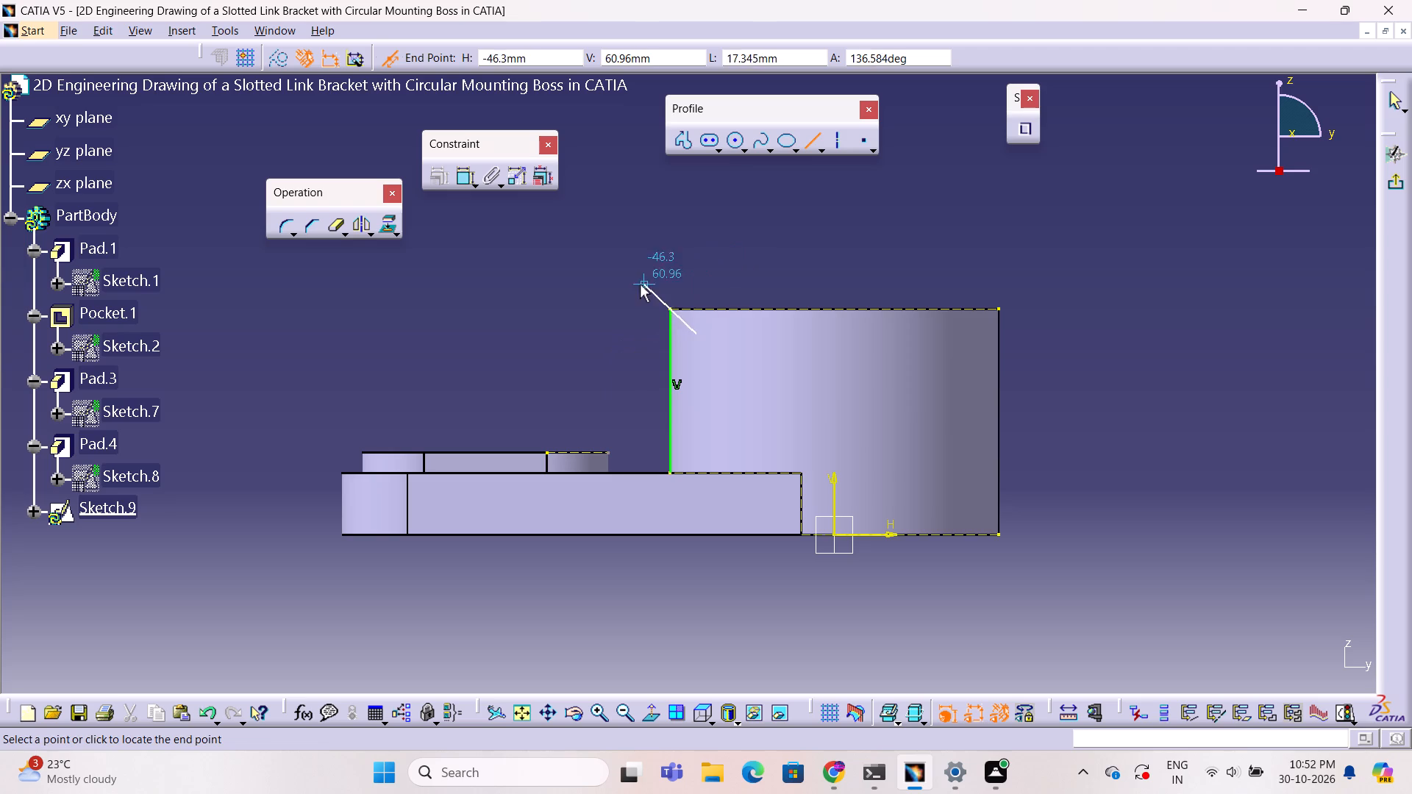
pyautogui.click(396, 54)
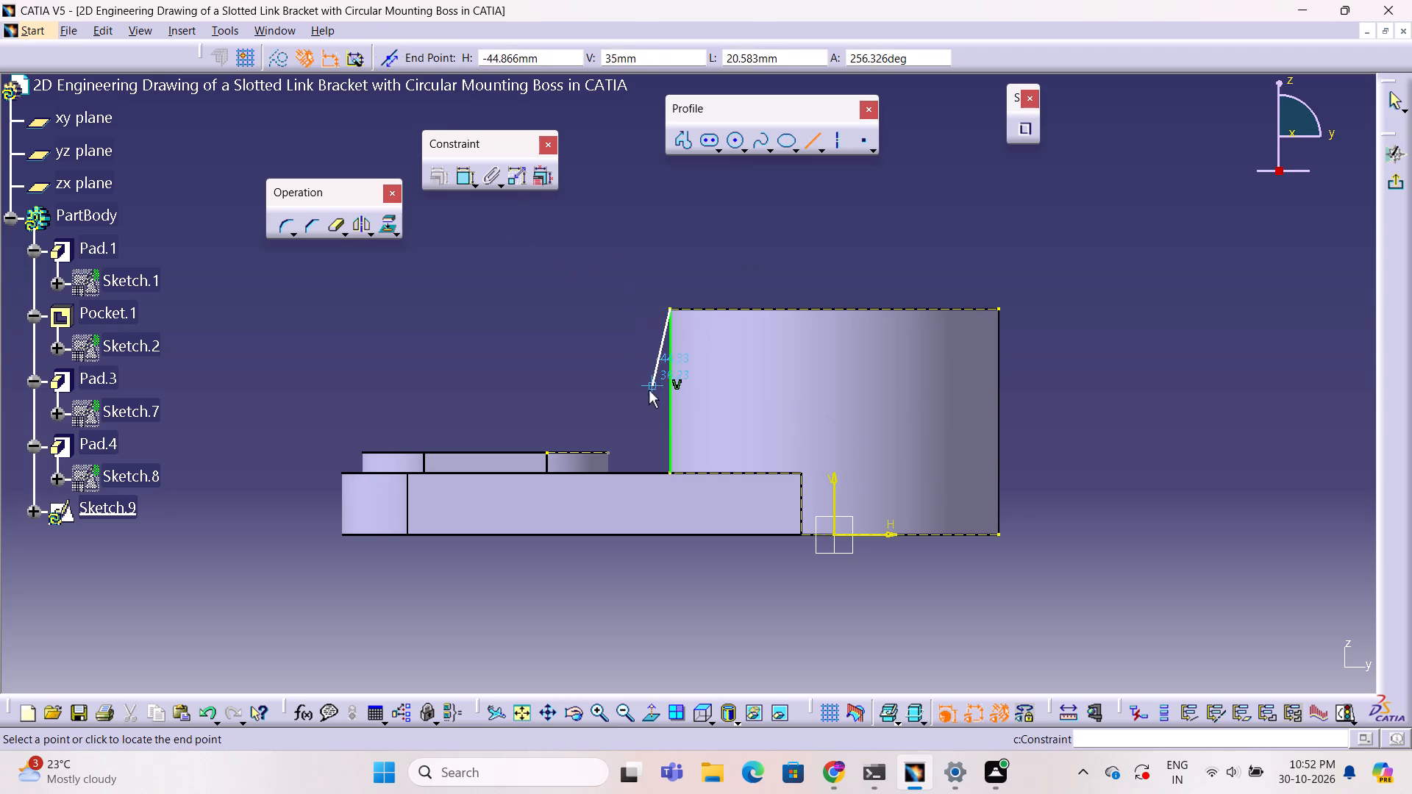
pyautogui.click(608, 453)
pyautogui.press('Escape')
pyautogui.press('Escape')
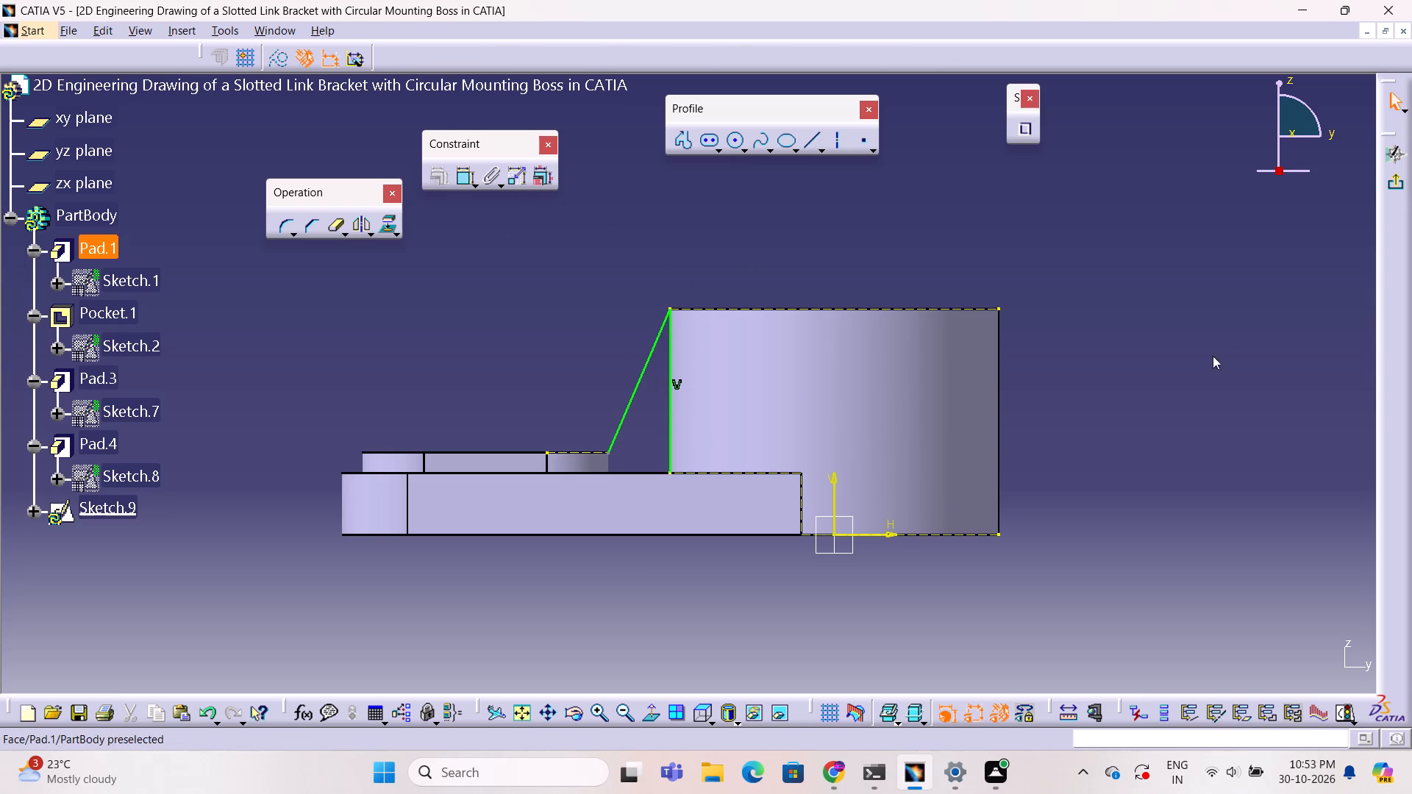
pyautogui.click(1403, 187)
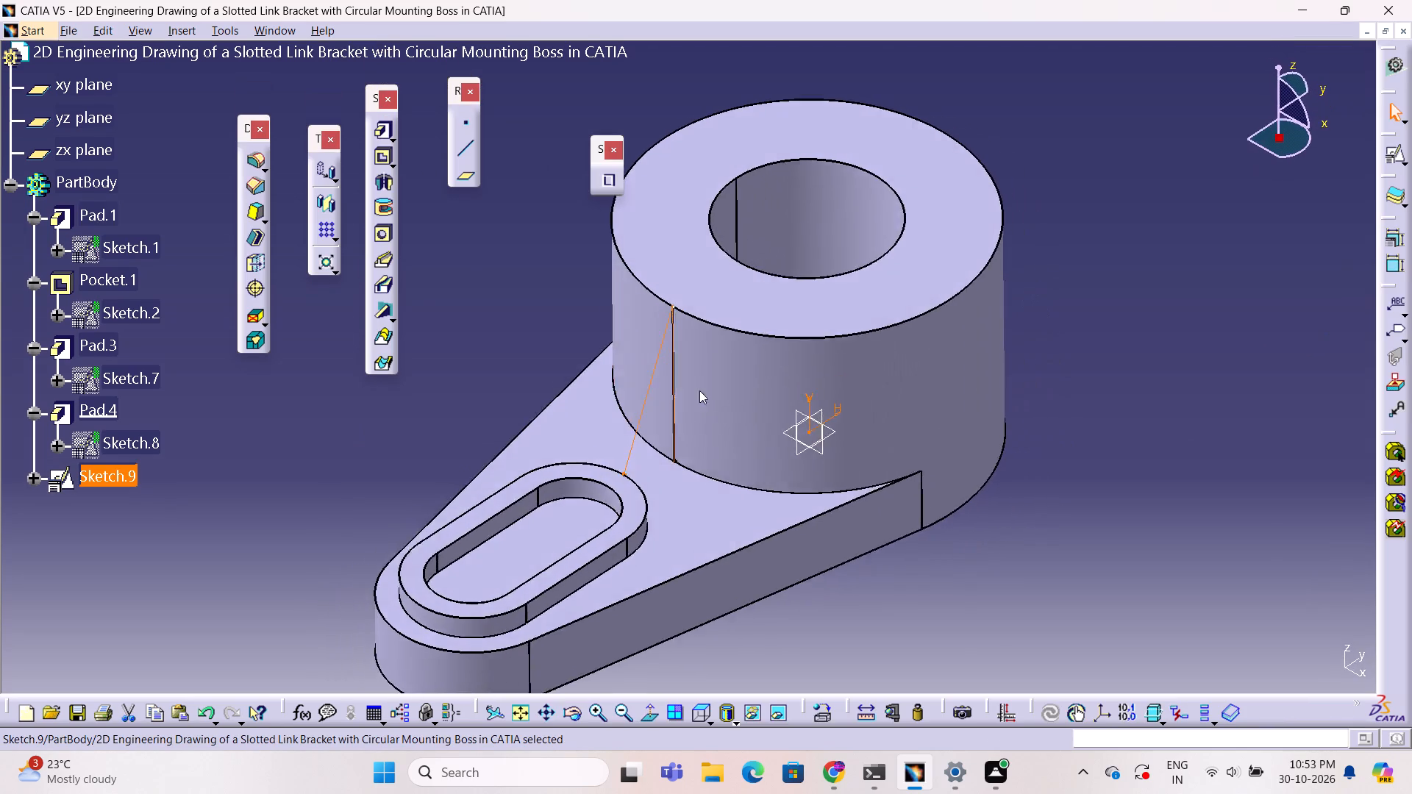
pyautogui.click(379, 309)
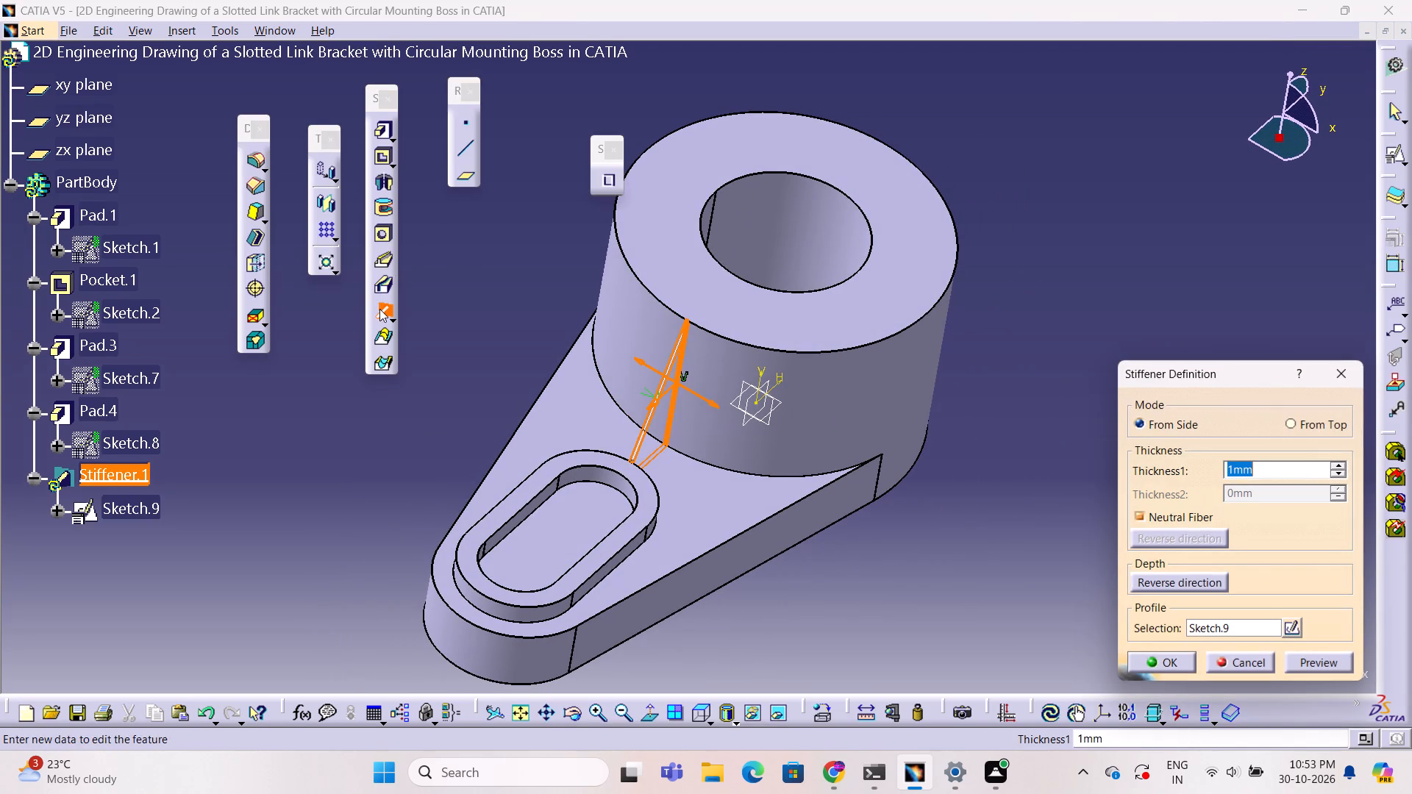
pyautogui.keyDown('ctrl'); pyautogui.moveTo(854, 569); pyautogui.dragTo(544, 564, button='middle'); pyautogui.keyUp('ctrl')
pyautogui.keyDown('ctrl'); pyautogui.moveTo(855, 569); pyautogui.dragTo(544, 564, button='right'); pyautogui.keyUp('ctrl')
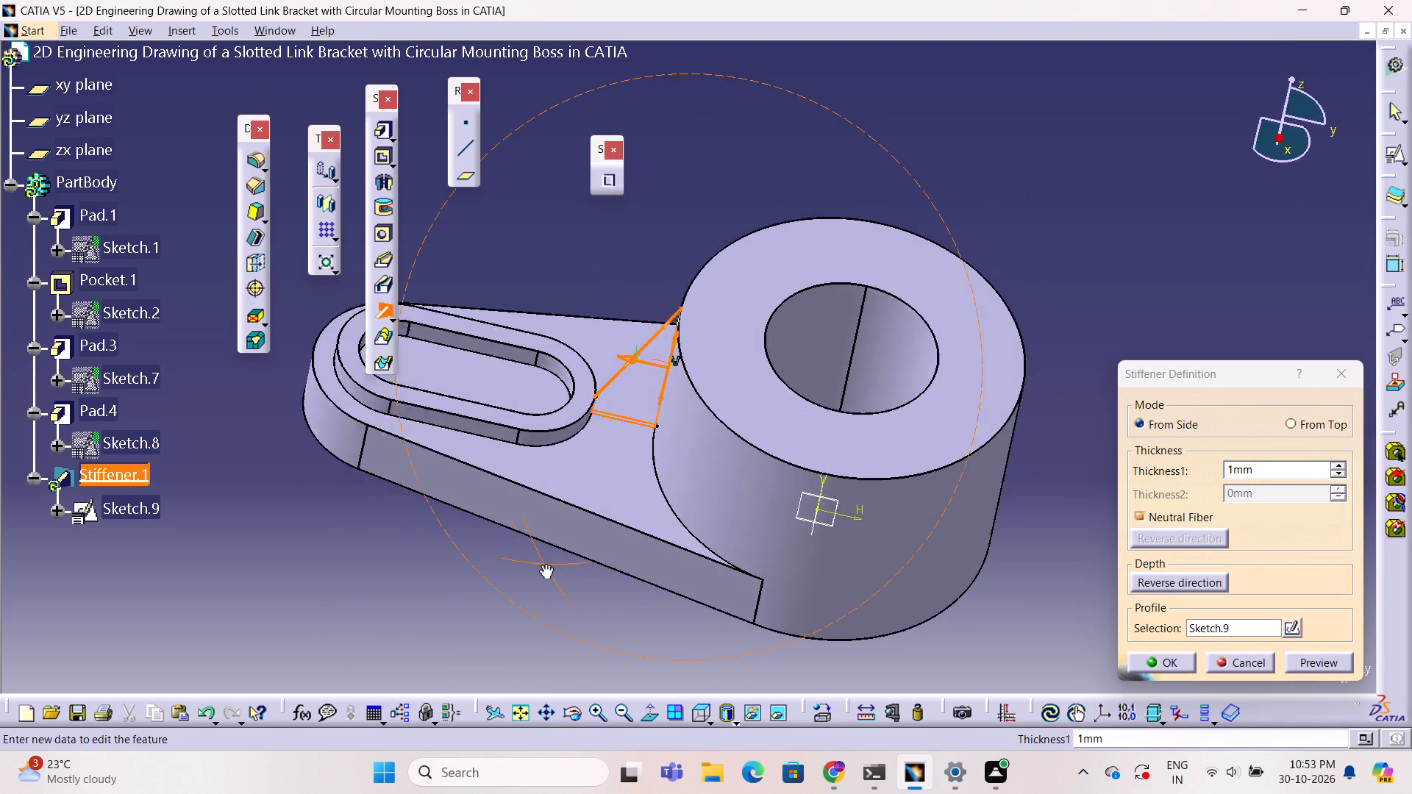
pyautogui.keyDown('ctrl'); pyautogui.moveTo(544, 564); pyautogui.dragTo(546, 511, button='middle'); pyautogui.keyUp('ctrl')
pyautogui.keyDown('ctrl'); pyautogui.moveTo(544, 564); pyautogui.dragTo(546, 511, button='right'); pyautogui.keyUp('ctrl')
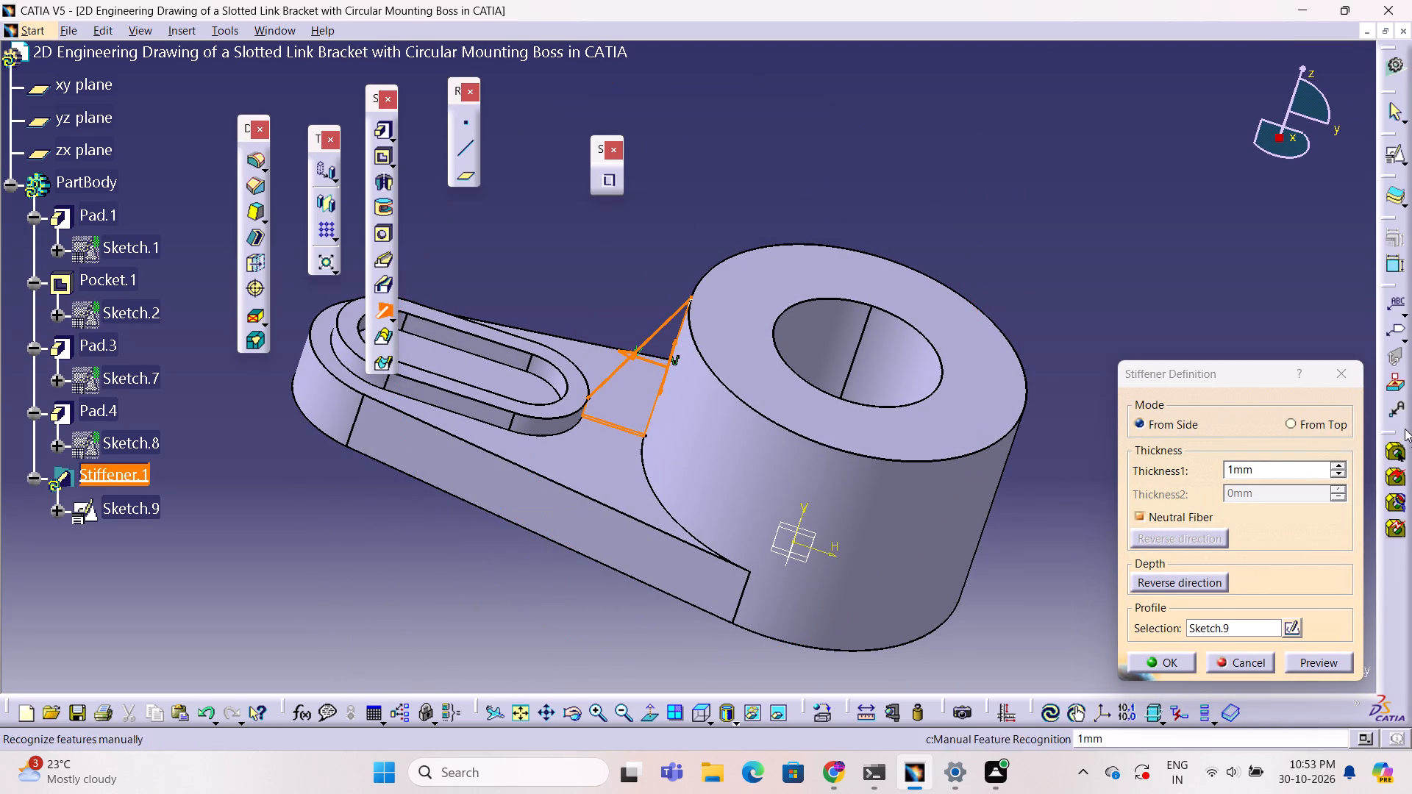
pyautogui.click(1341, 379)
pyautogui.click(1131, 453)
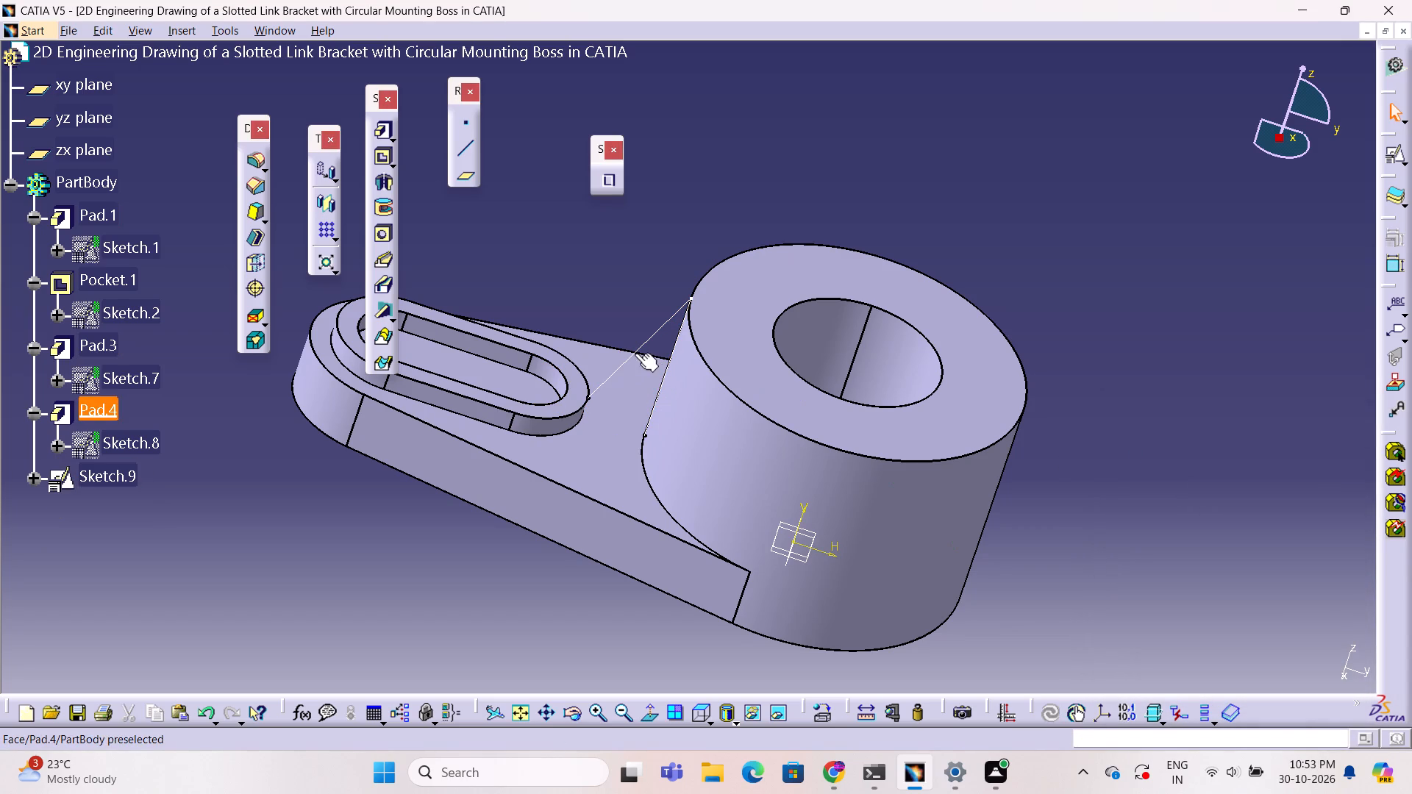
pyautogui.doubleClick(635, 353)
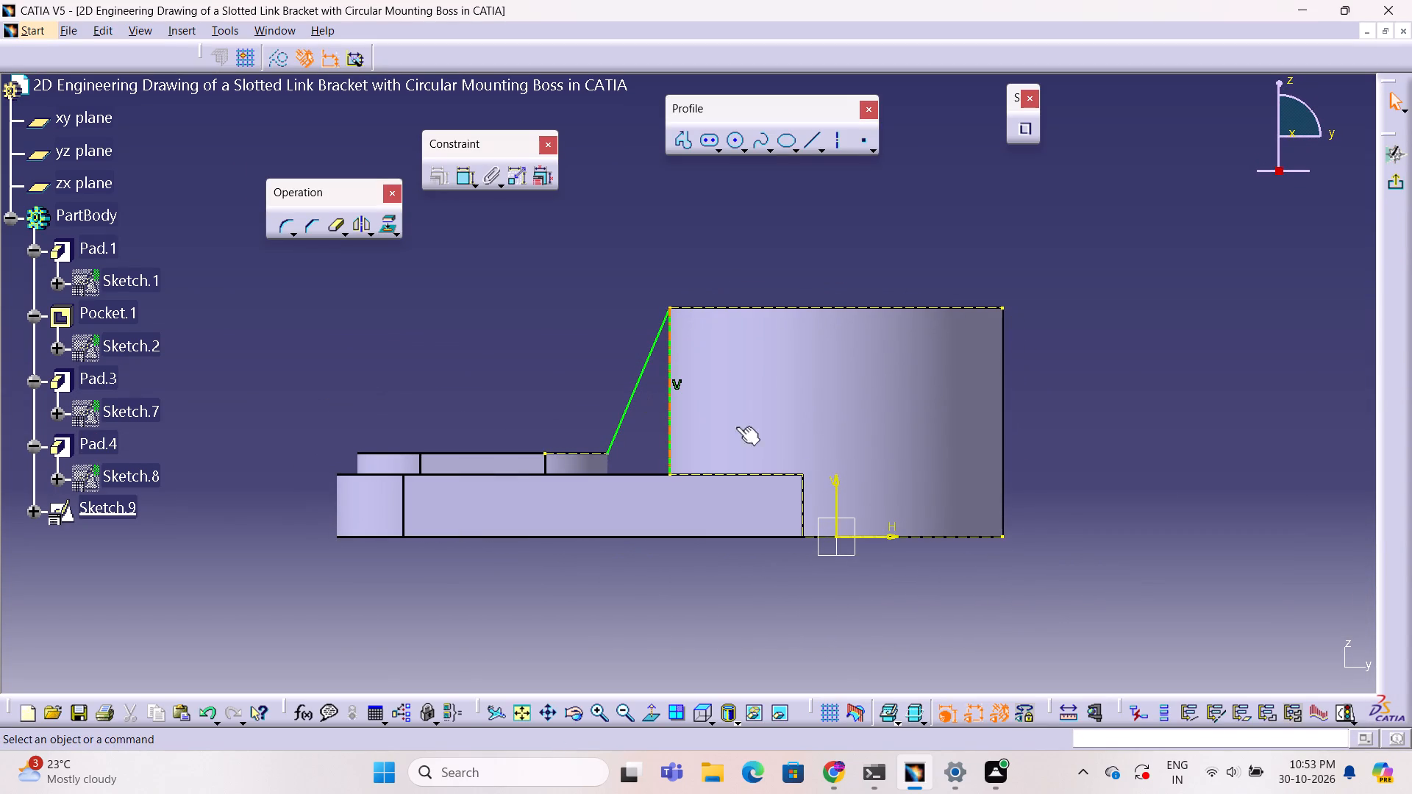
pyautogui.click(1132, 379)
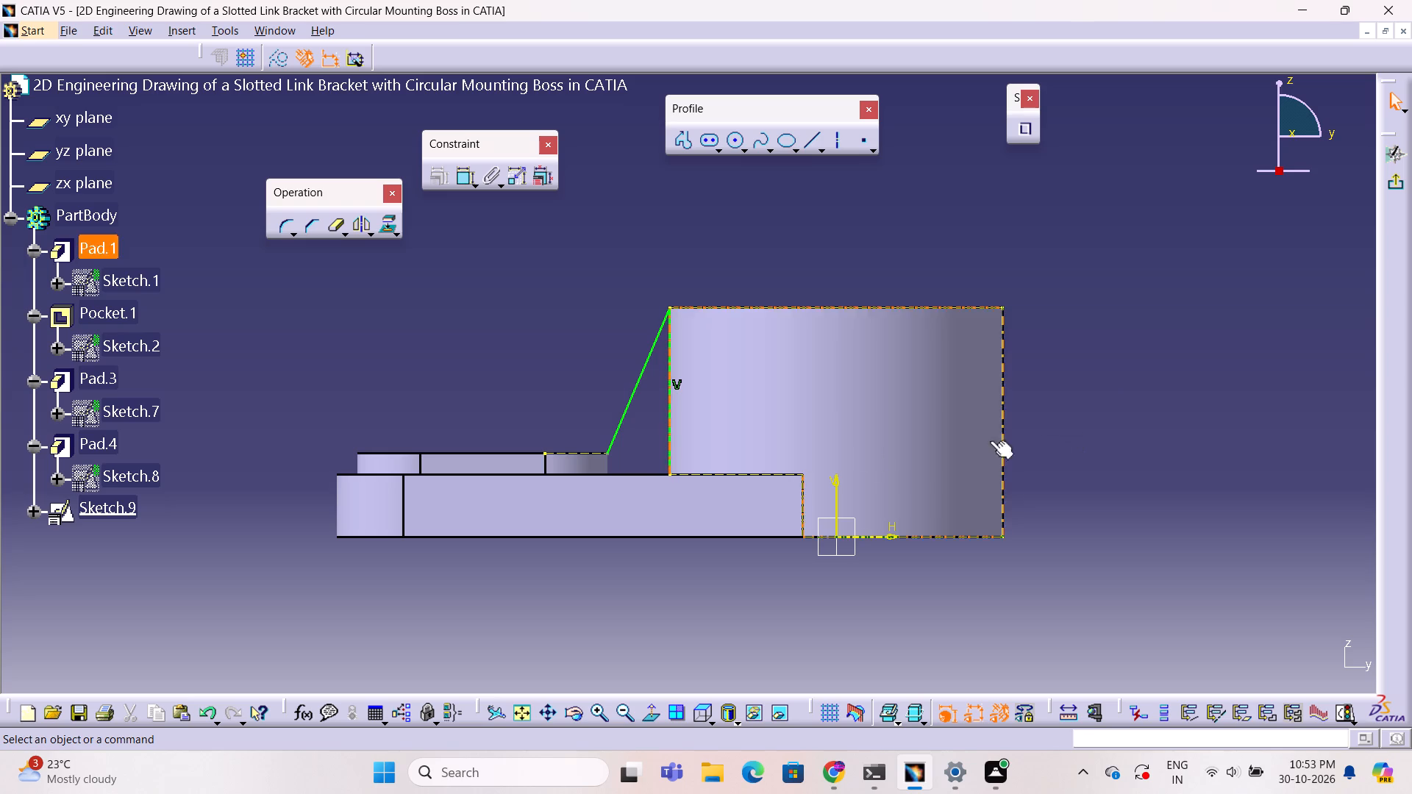
# Delete the projected slot-rim top edge from the stiffener sketch.
pyautogui.click(588, 451)
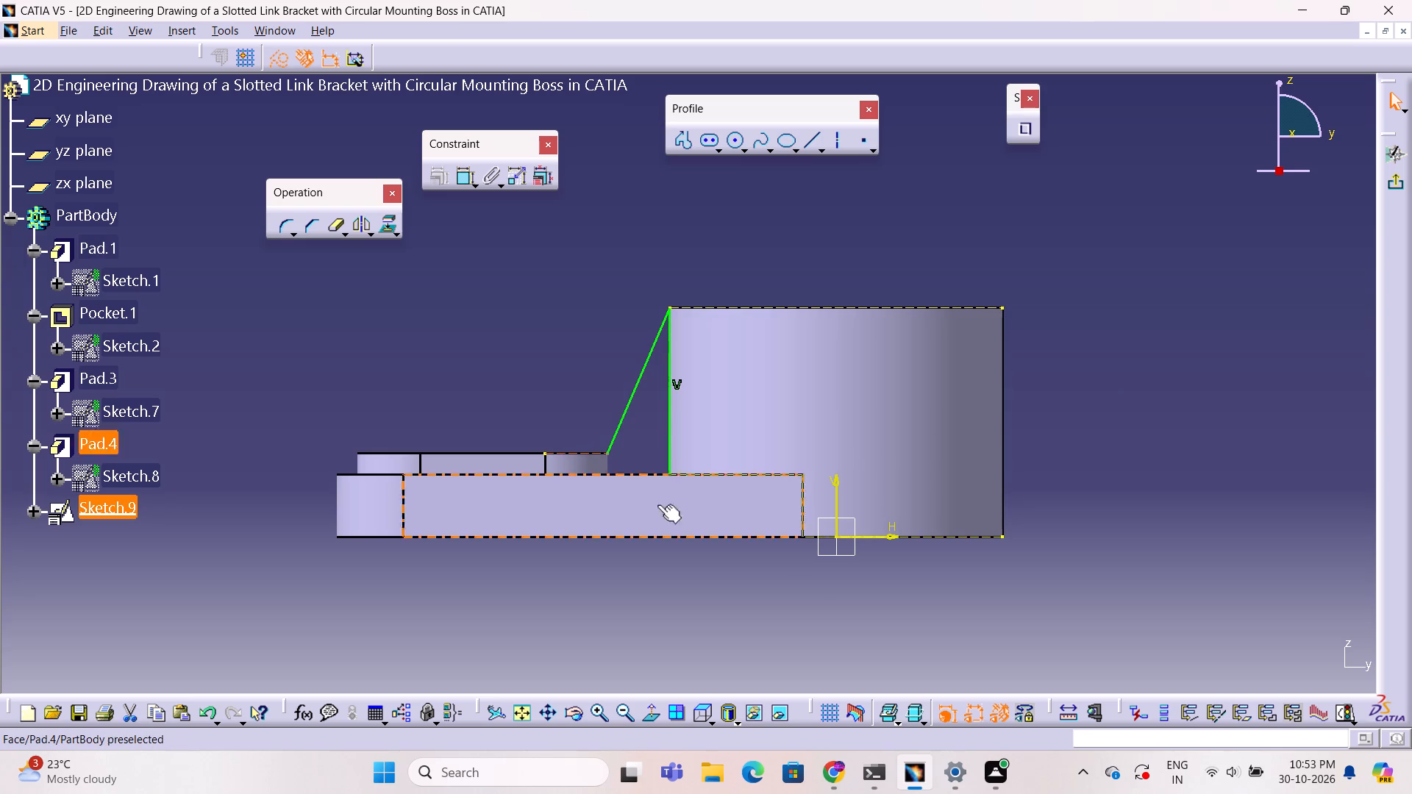
pyautogui.press('Delete')
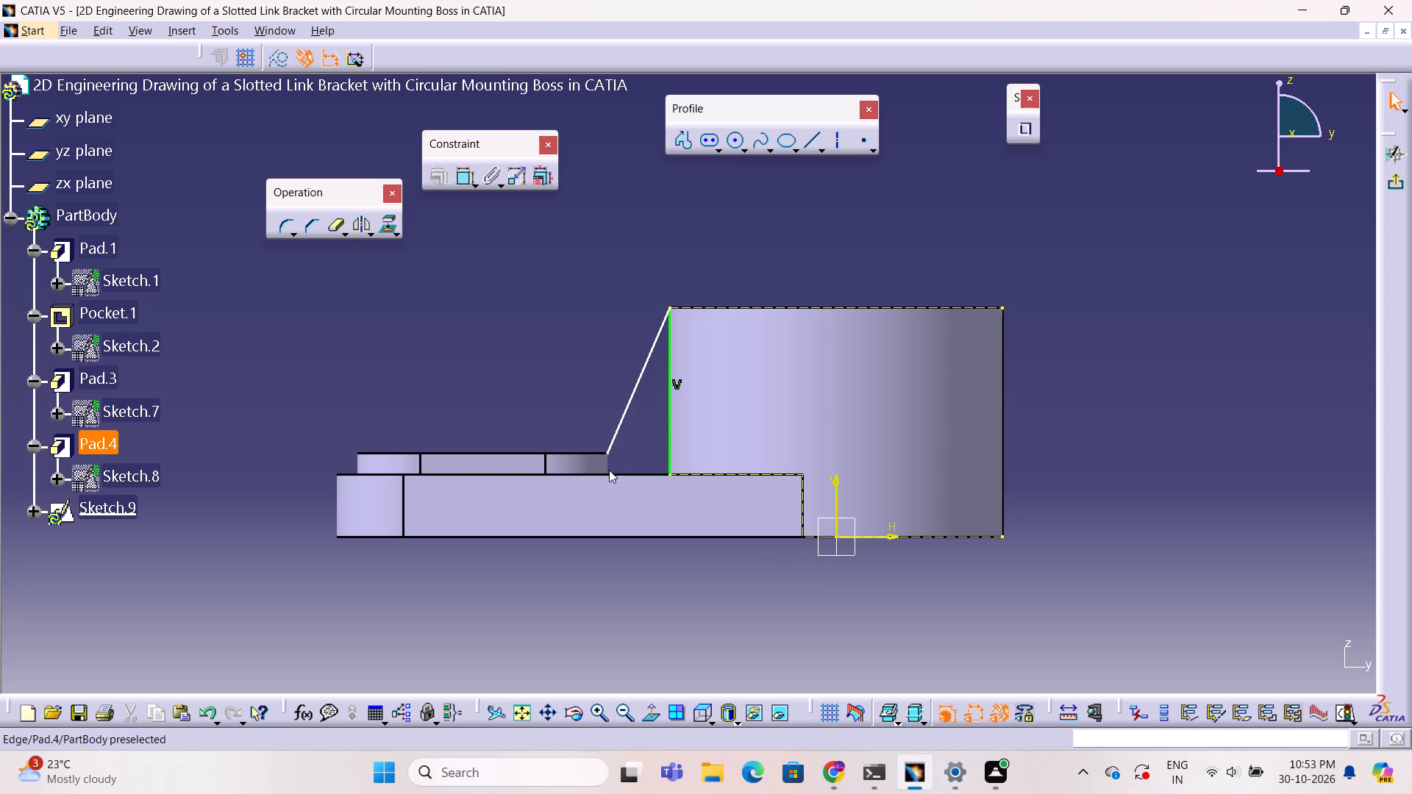
# Project the slot rim's top edge into the stiffener sketch and convert it to a construction element.
pyautogui.click(591, 454)
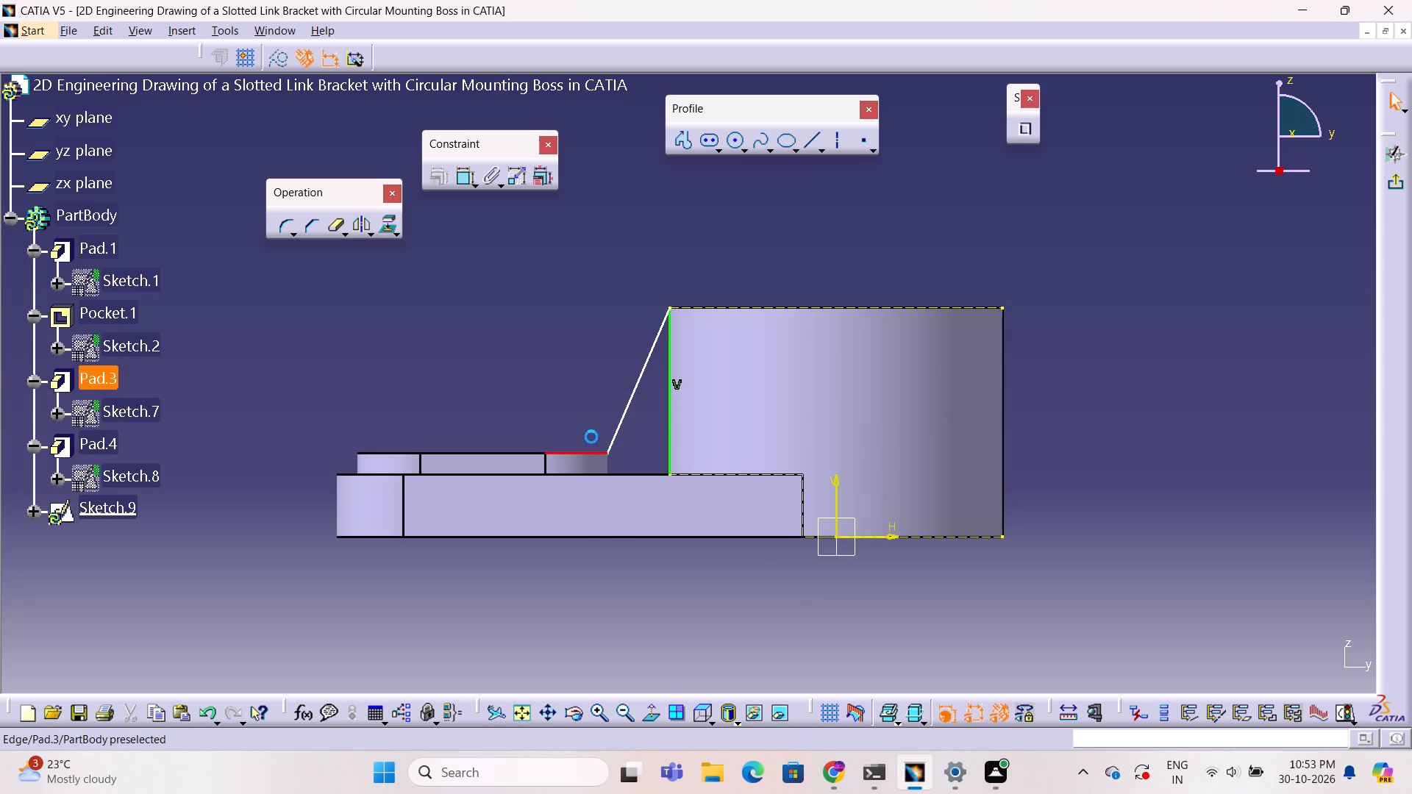
pyautogui.click(386, 218)
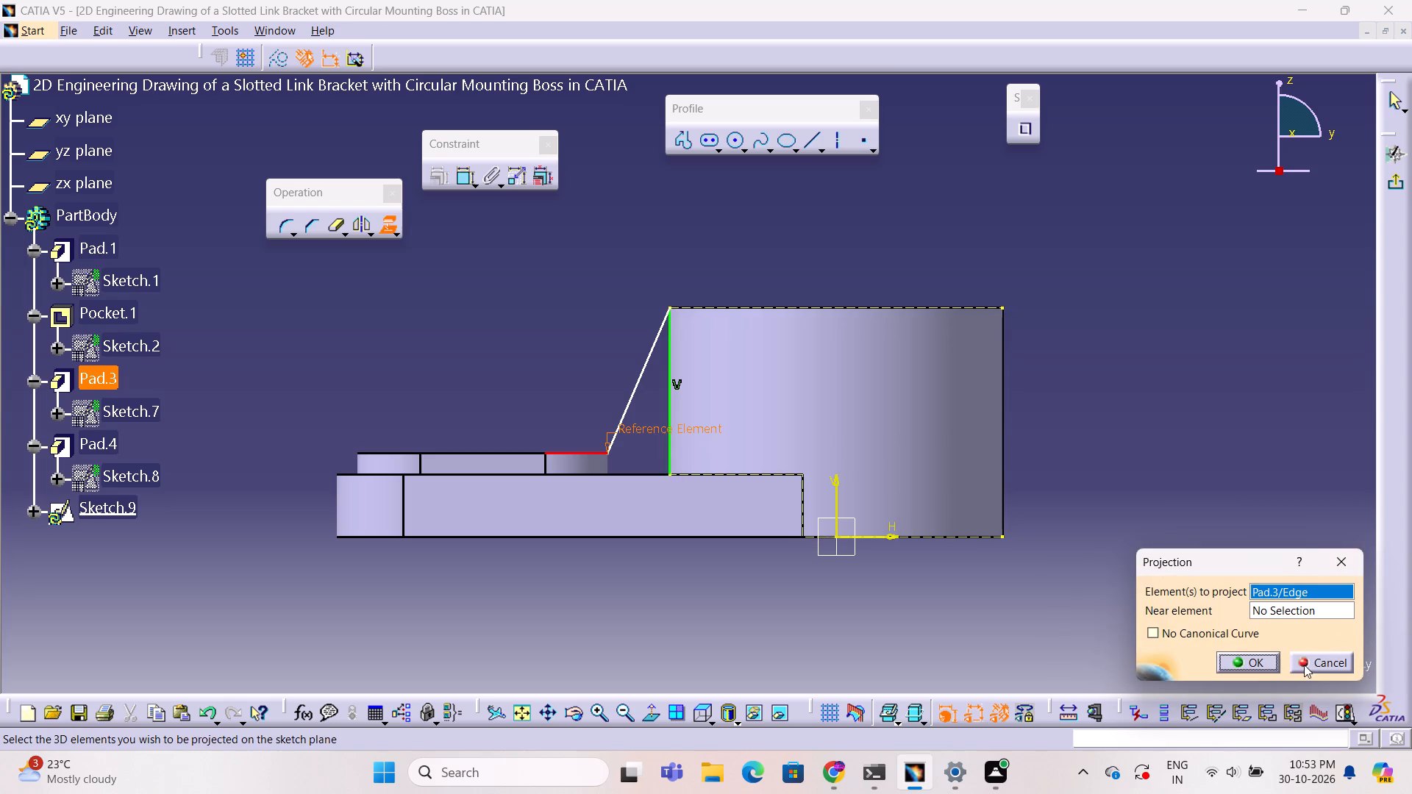
pyautogui.click(1251, 660)
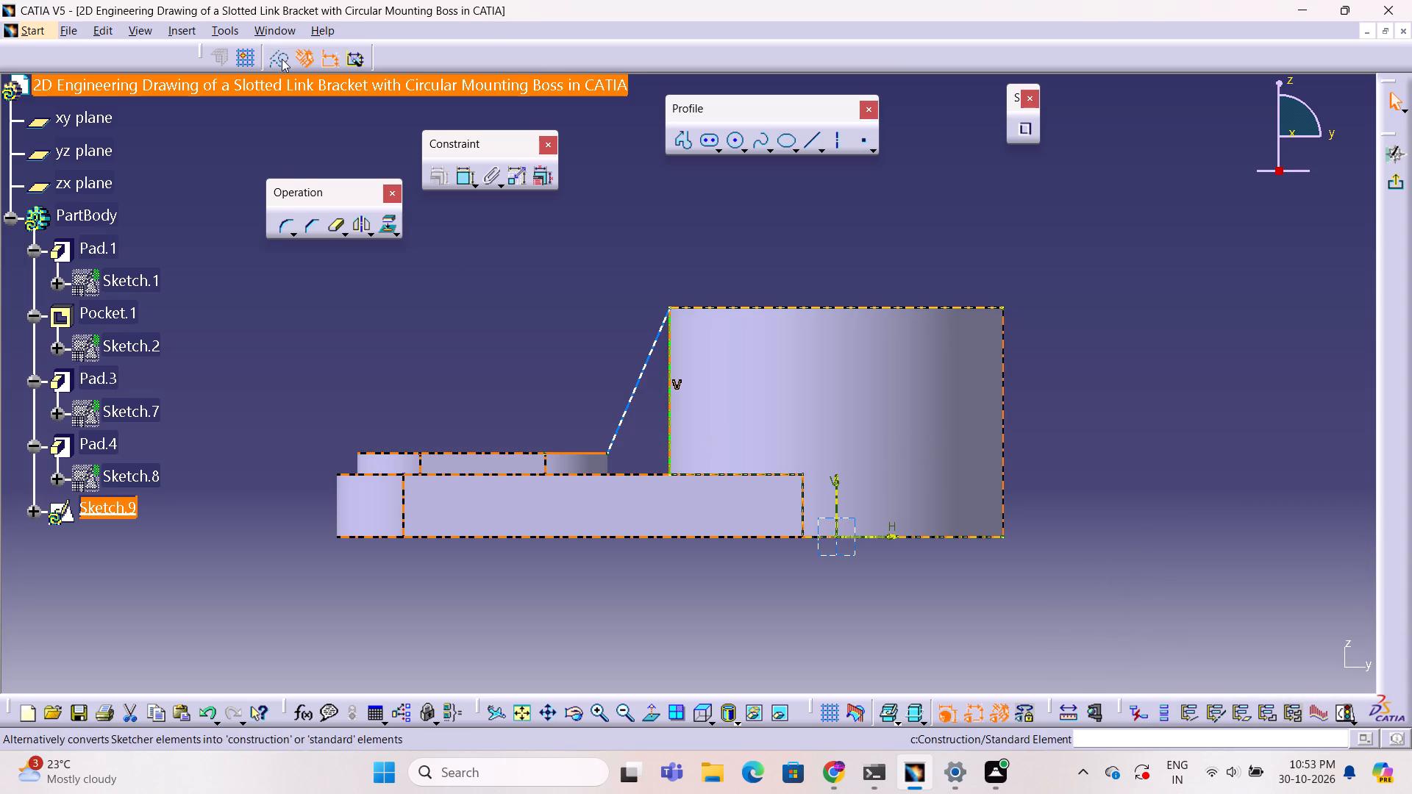
pyautogui.click(282, 59)
pyautogui.click(572, 379)
# Move the sloped line's free end from the slot rim to the boss's far lower corner.
pyautogui.moveTo(613, 437); pyautogui.dragTo(997, 363)
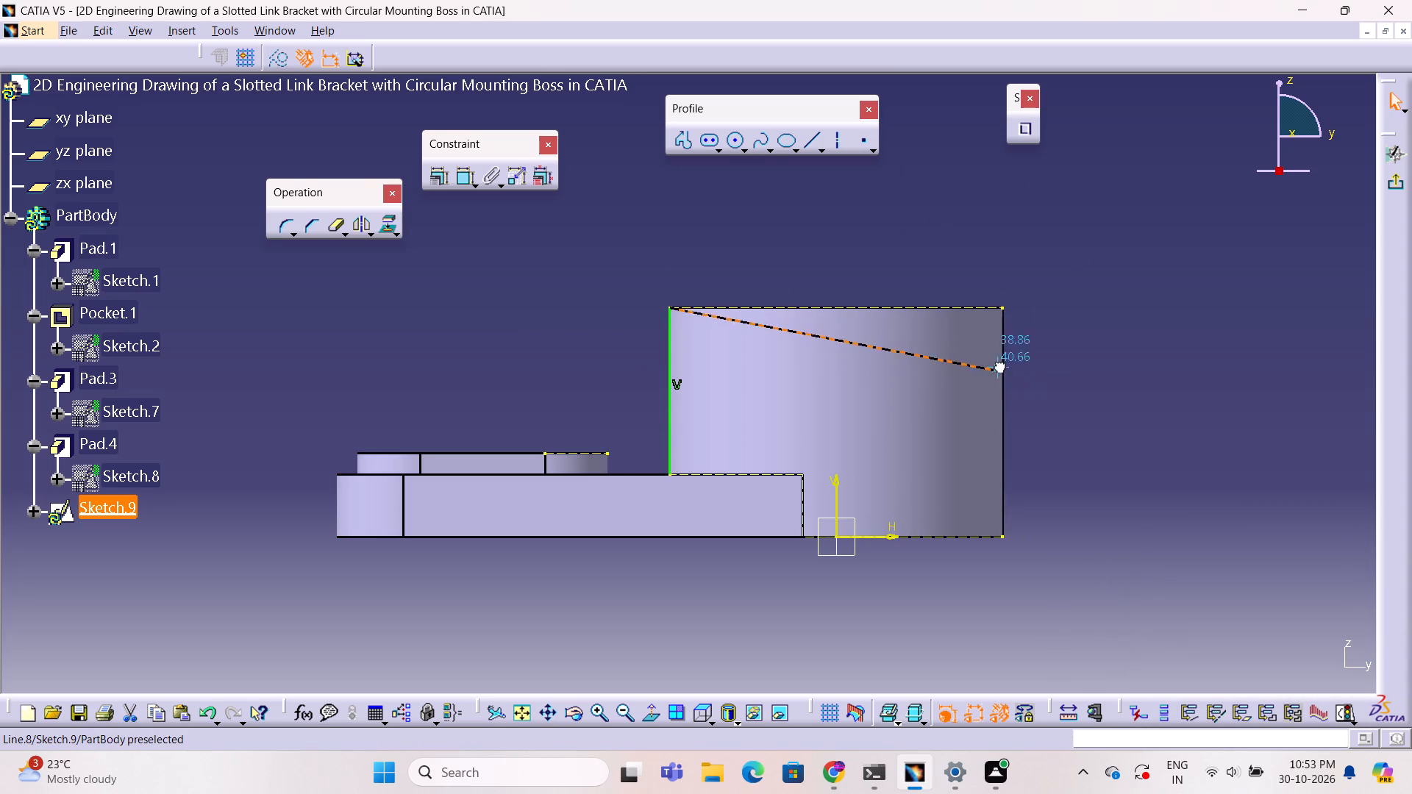
pyautogui.moveTo(997, 363); pyautogui.dragTo(1003, 534)
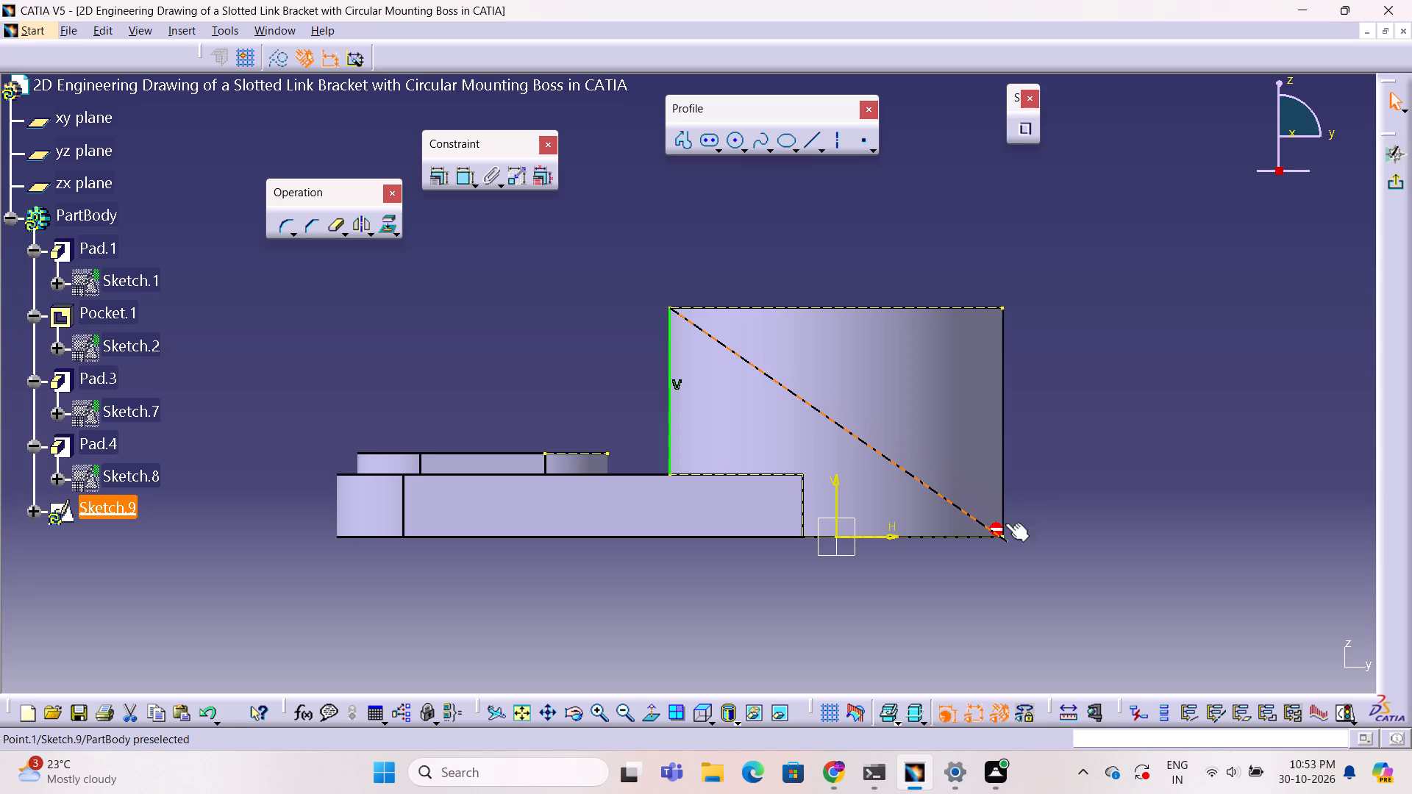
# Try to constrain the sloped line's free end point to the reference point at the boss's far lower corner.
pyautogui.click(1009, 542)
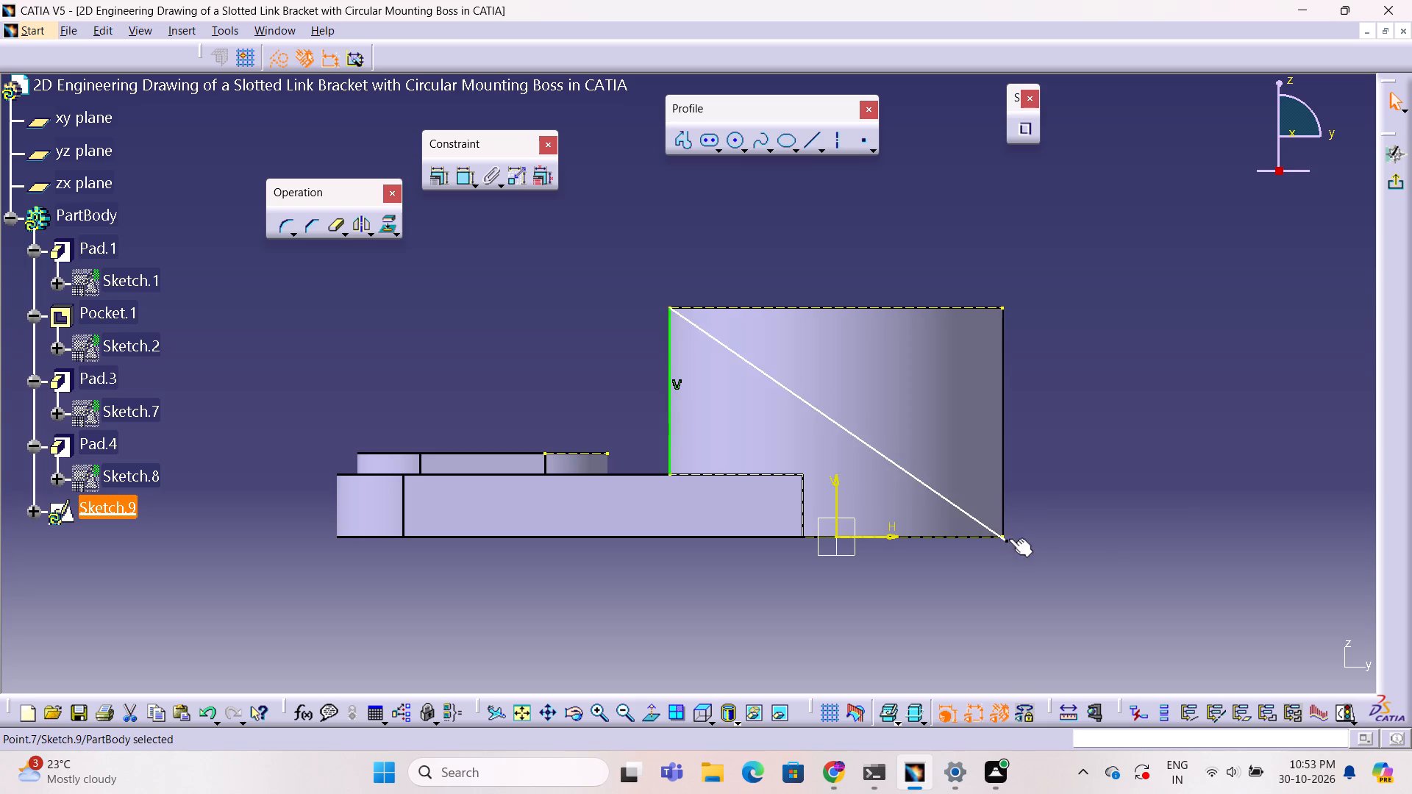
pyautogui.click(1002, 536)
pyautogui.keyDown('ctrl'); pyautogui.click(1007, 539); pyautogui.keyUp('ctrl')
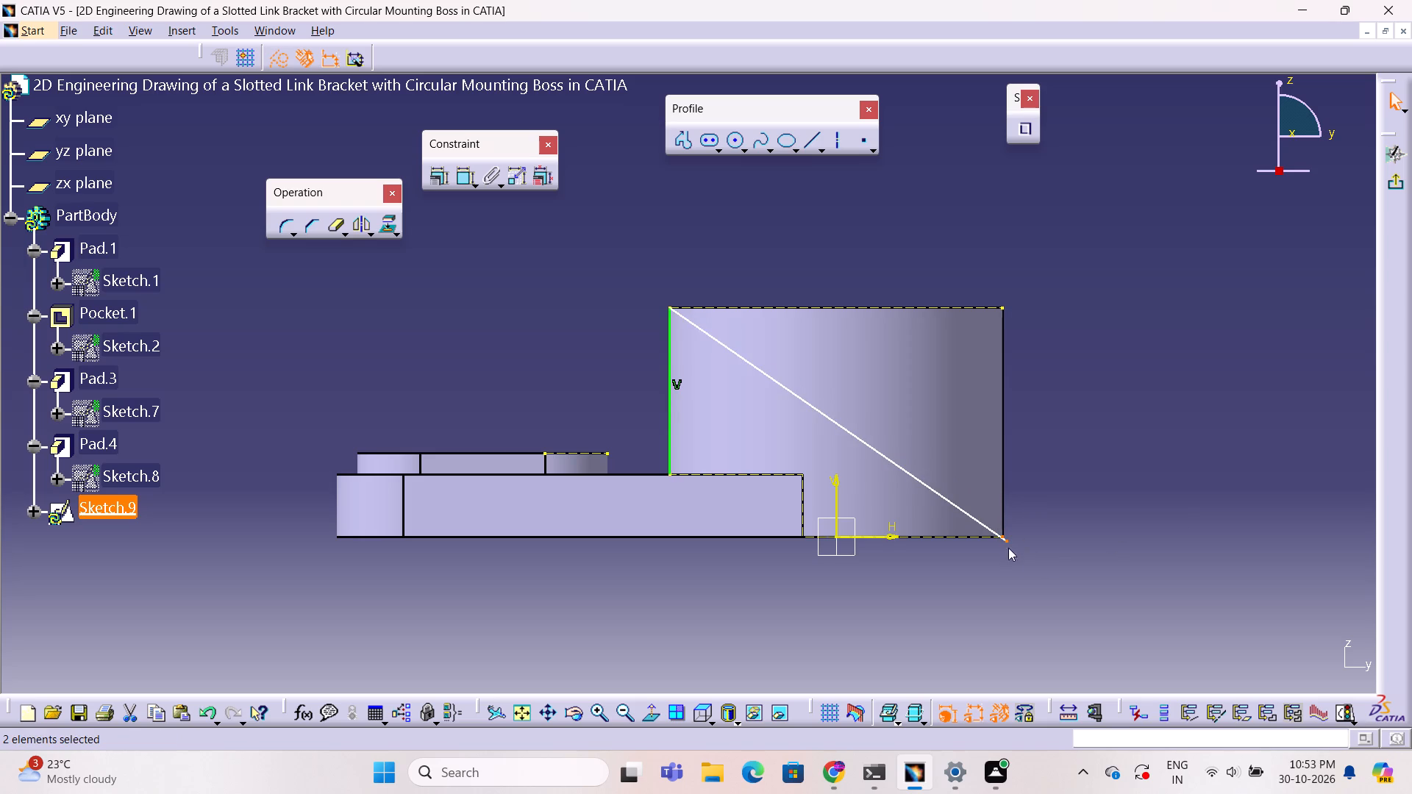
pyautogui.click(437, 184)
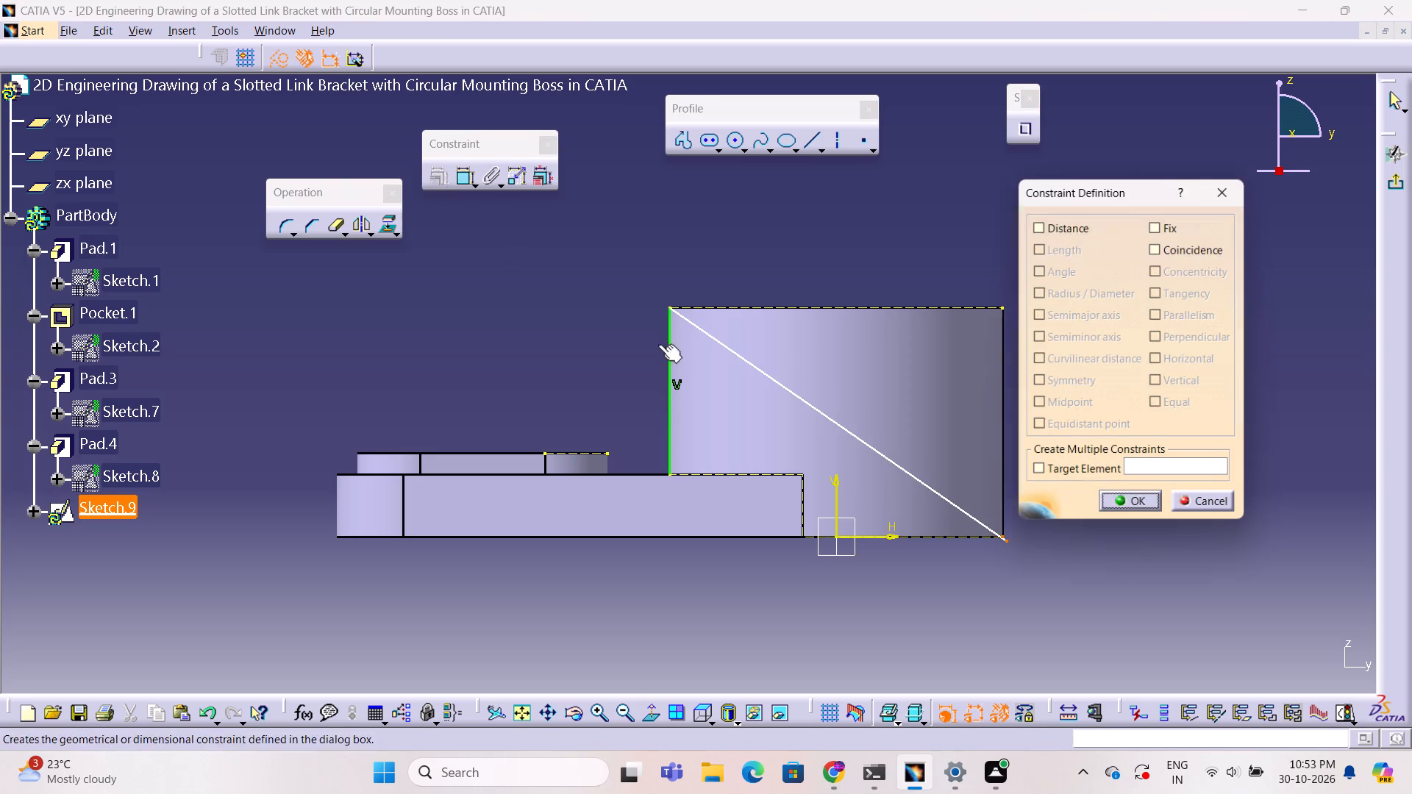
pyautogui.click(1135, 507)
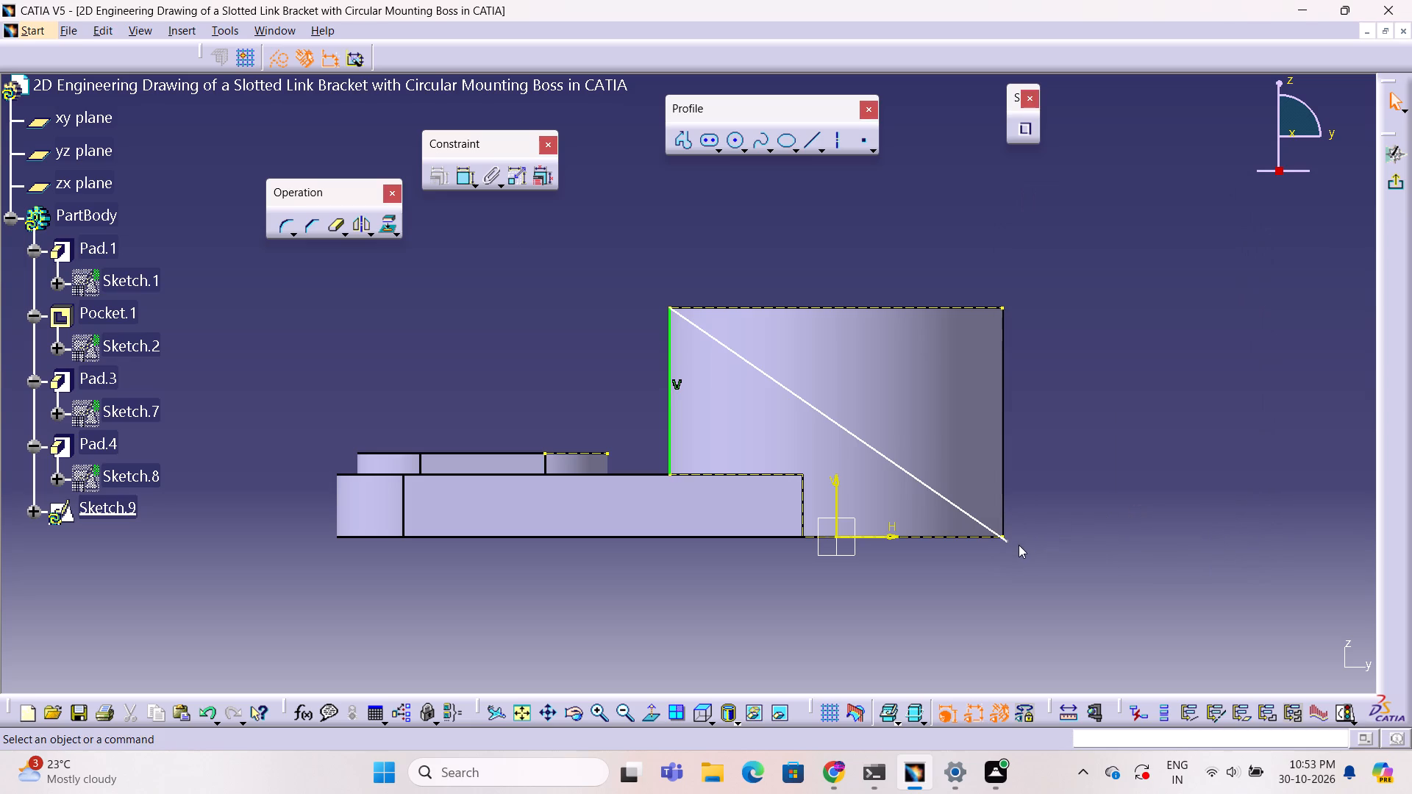
# Make the sloped line's free end point coincident with the projected point at the boss's far lower corner.
pyautogui.click(1008, 542)
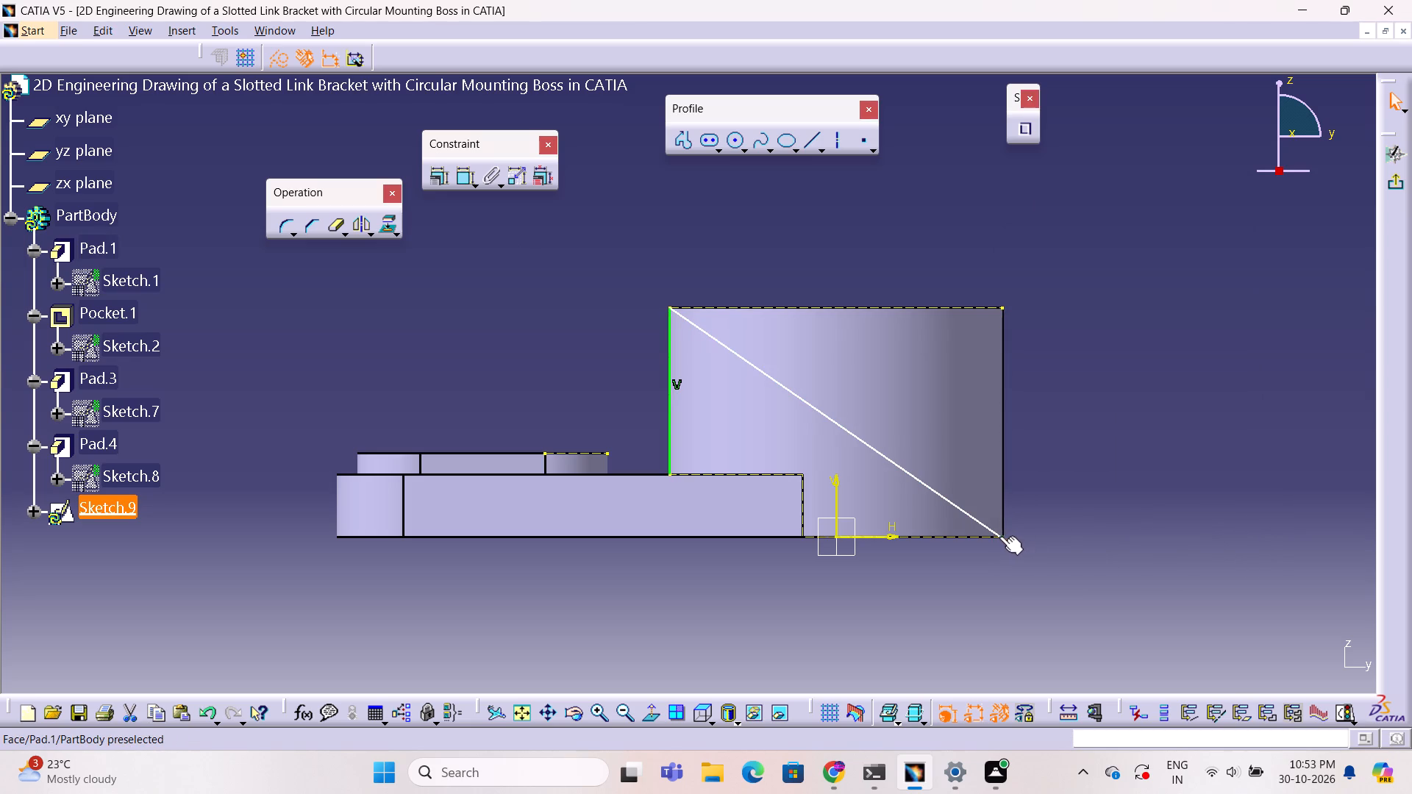
pyautogui.keyDown('ctrl'); pyautogui.click(1002, 534); pyautogui.keyUp('ctrl')
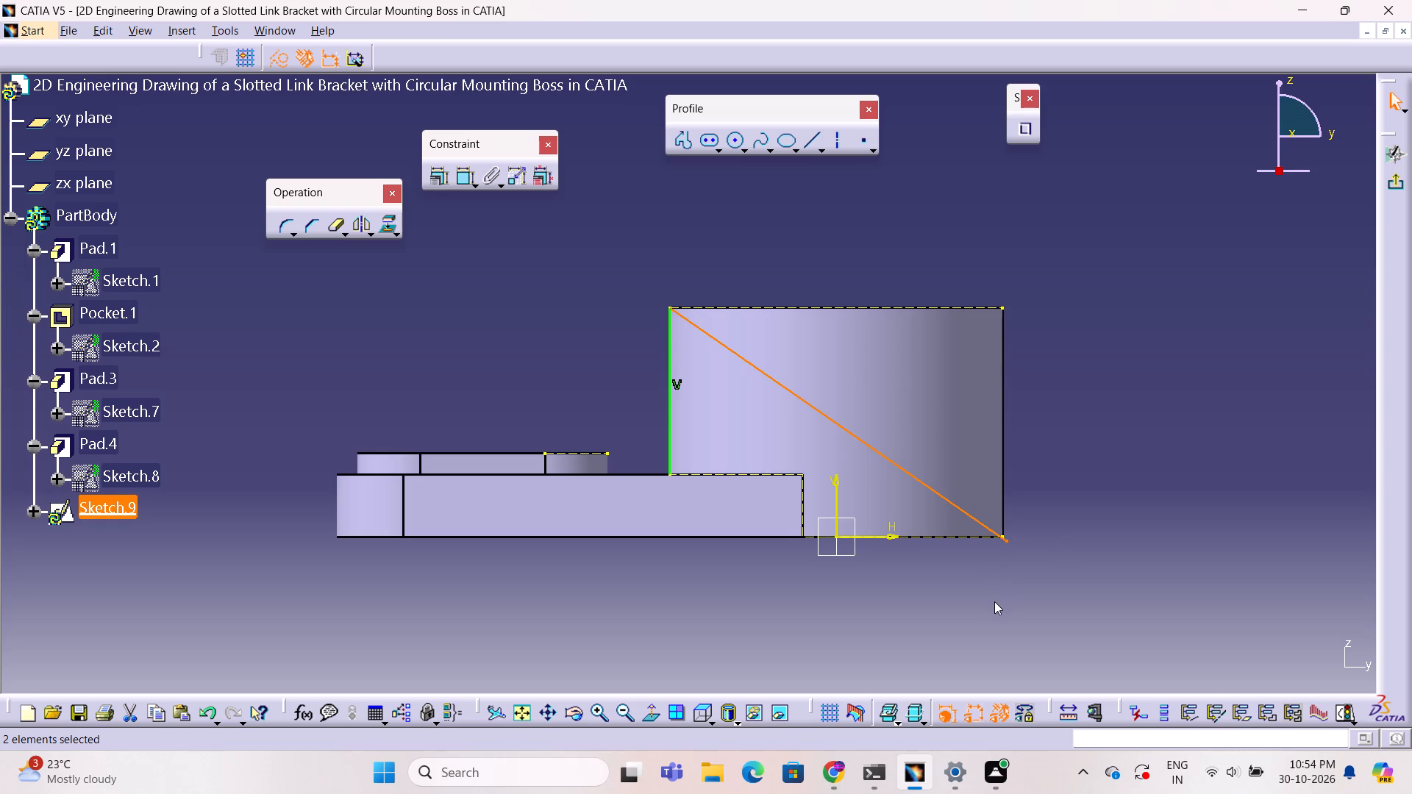
pyautogui.keyDown('ctrl'); pyautogui.moveTo(995, 603); pyautogui.dragTo(1003, 557, button='middle'); pyautogui.keyUp('ctrl')
pyautogui.click(1252, 516)
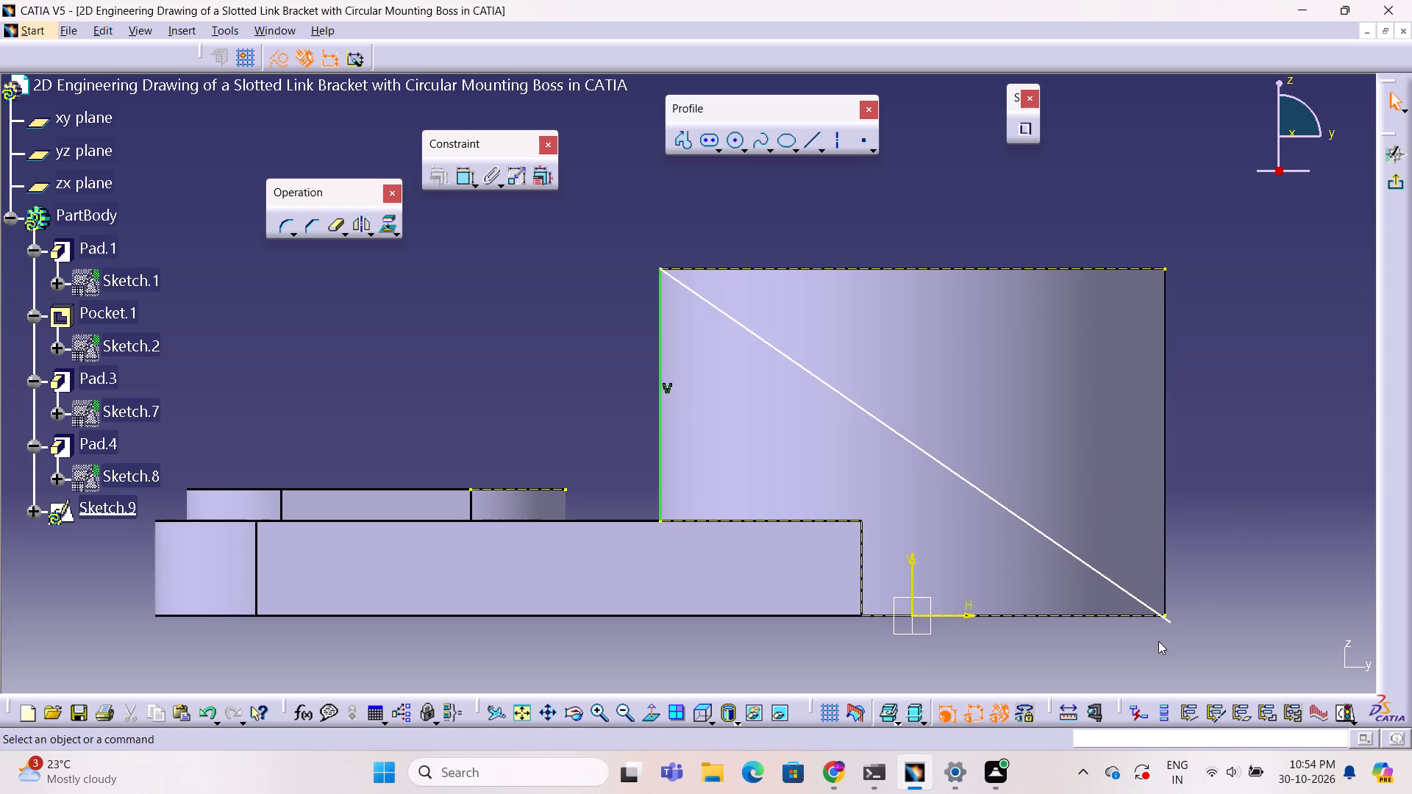
pyautogui.click(1172, 623)
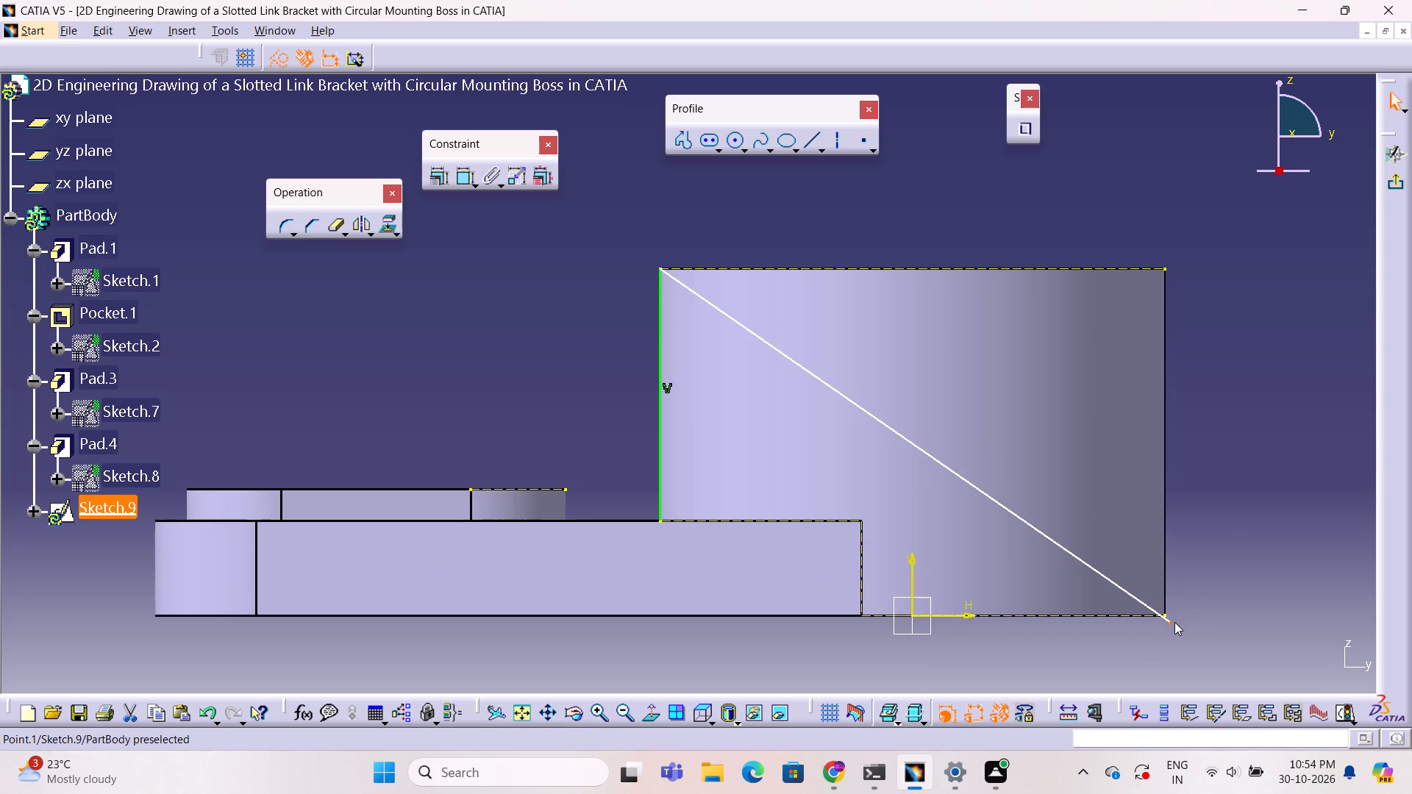
pyautogui.keyDown('ctrl'); pyautogui.click(1165, 615); pyautogui.keyUp('ctrl')
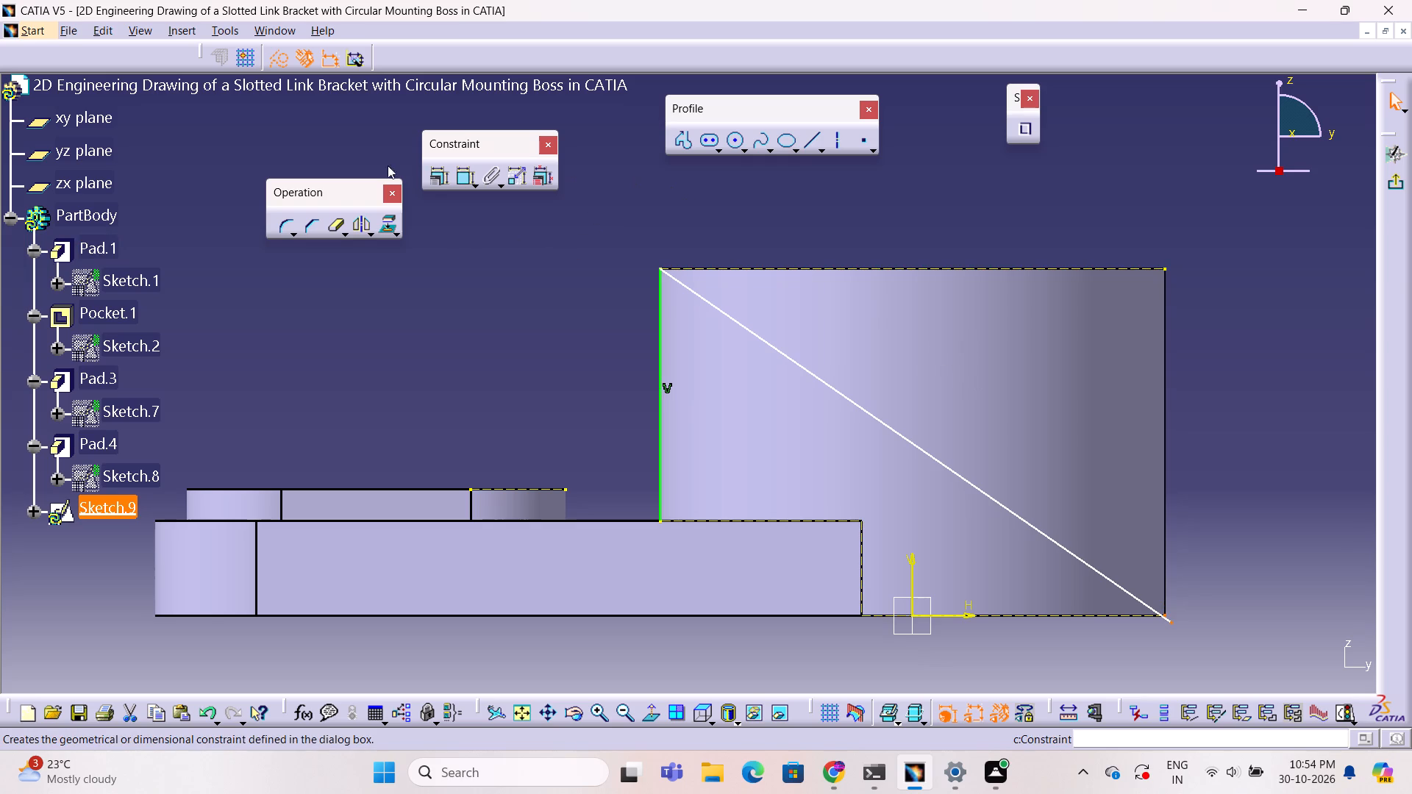
pyautogui.click(438, 170)
pyautogui.click(1156, 248)
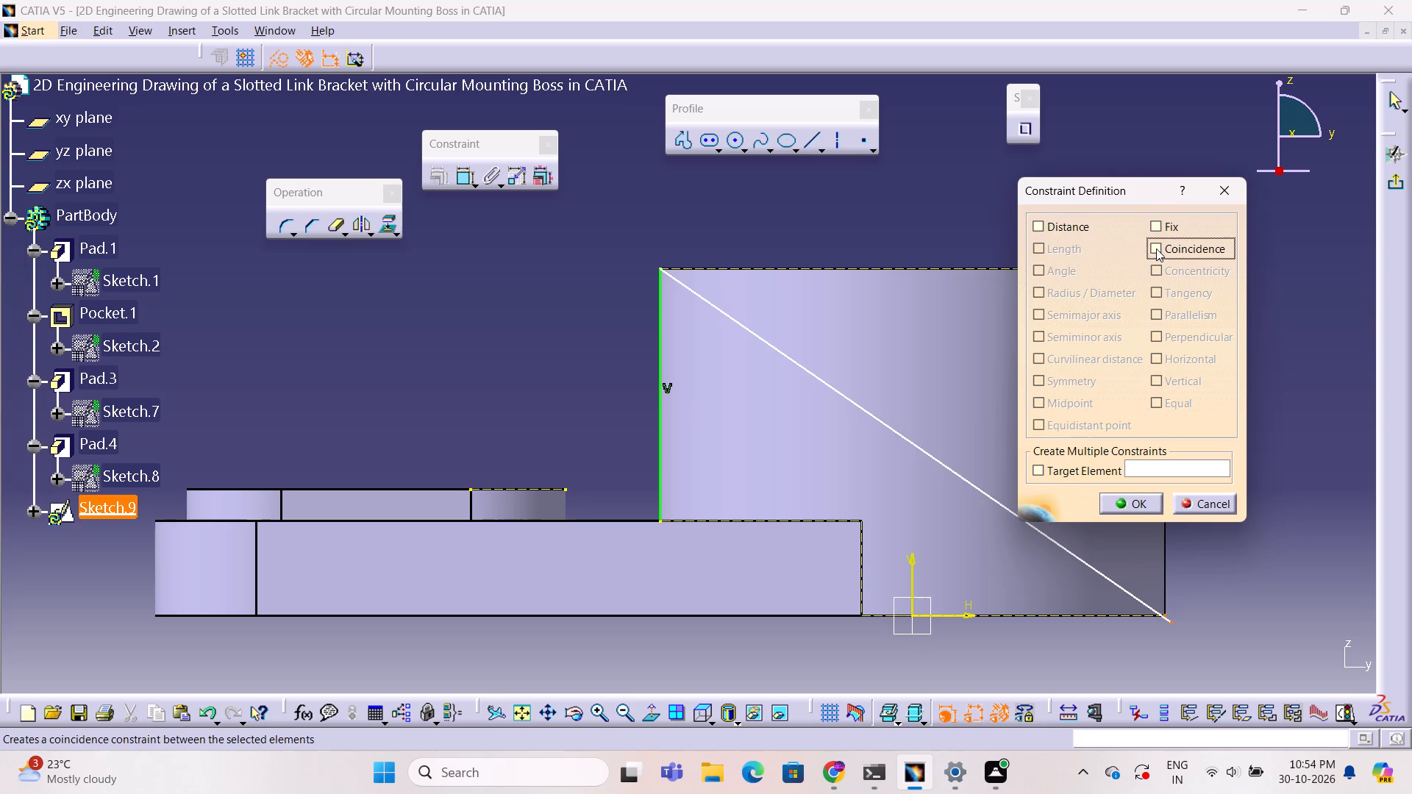
pyautogui.click(1131, 499)
pyautogui.click(1244, 515)
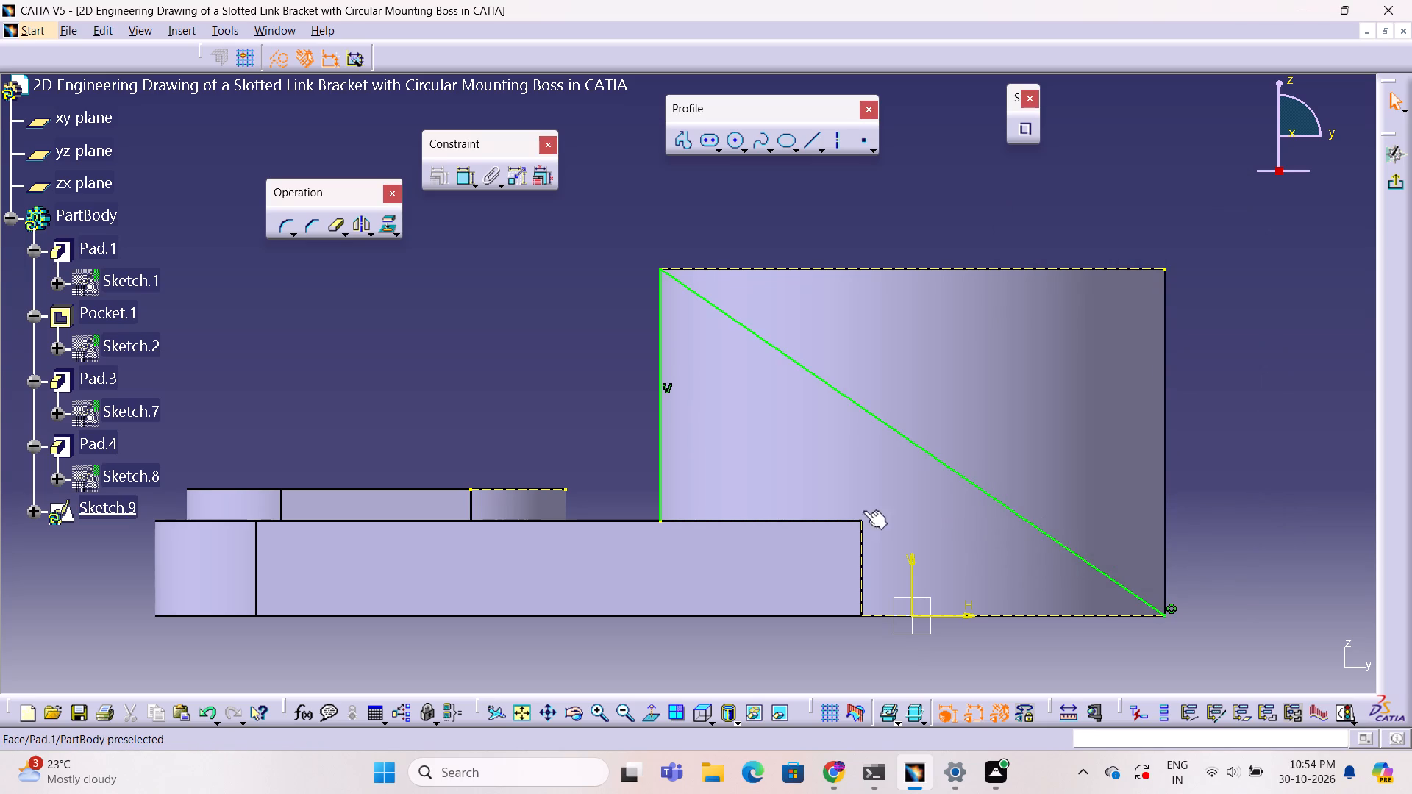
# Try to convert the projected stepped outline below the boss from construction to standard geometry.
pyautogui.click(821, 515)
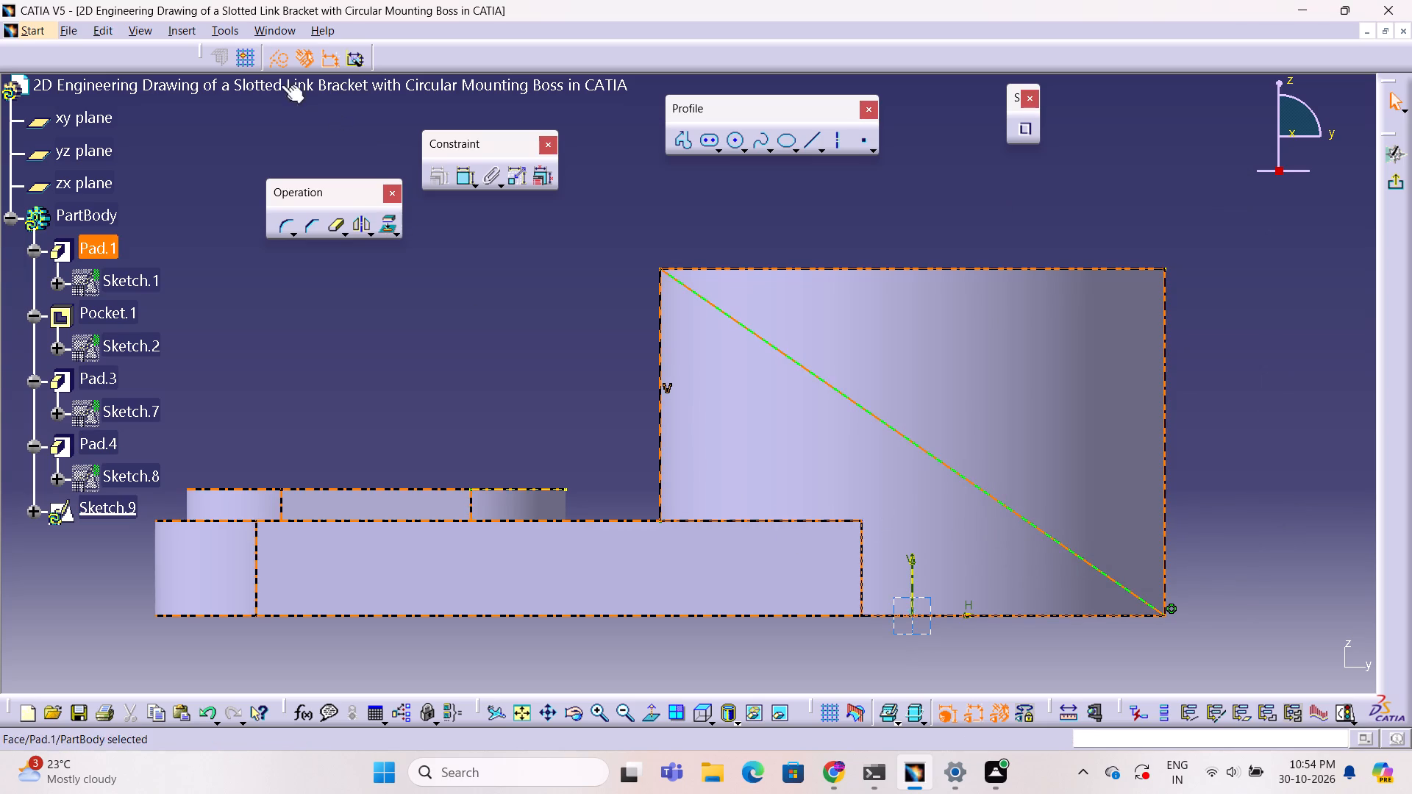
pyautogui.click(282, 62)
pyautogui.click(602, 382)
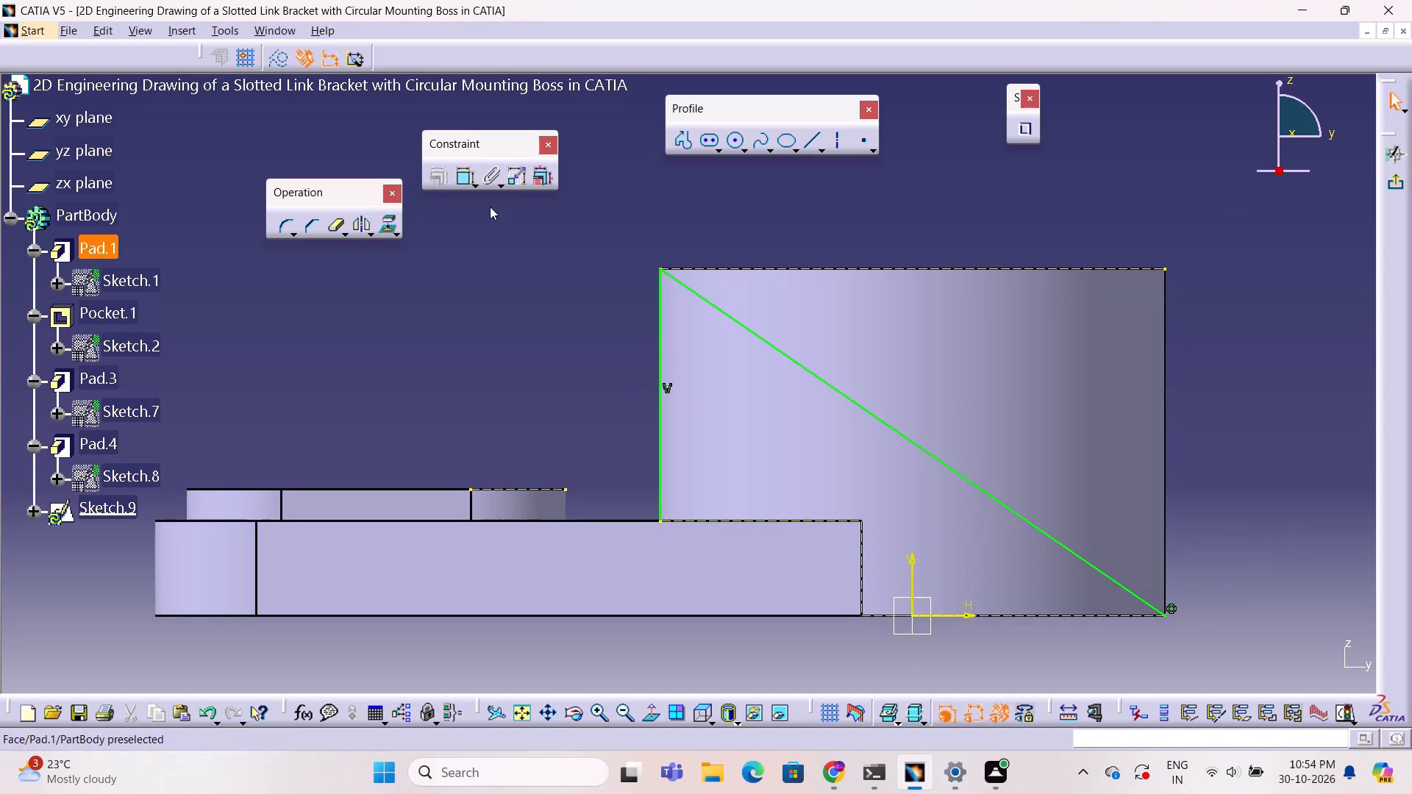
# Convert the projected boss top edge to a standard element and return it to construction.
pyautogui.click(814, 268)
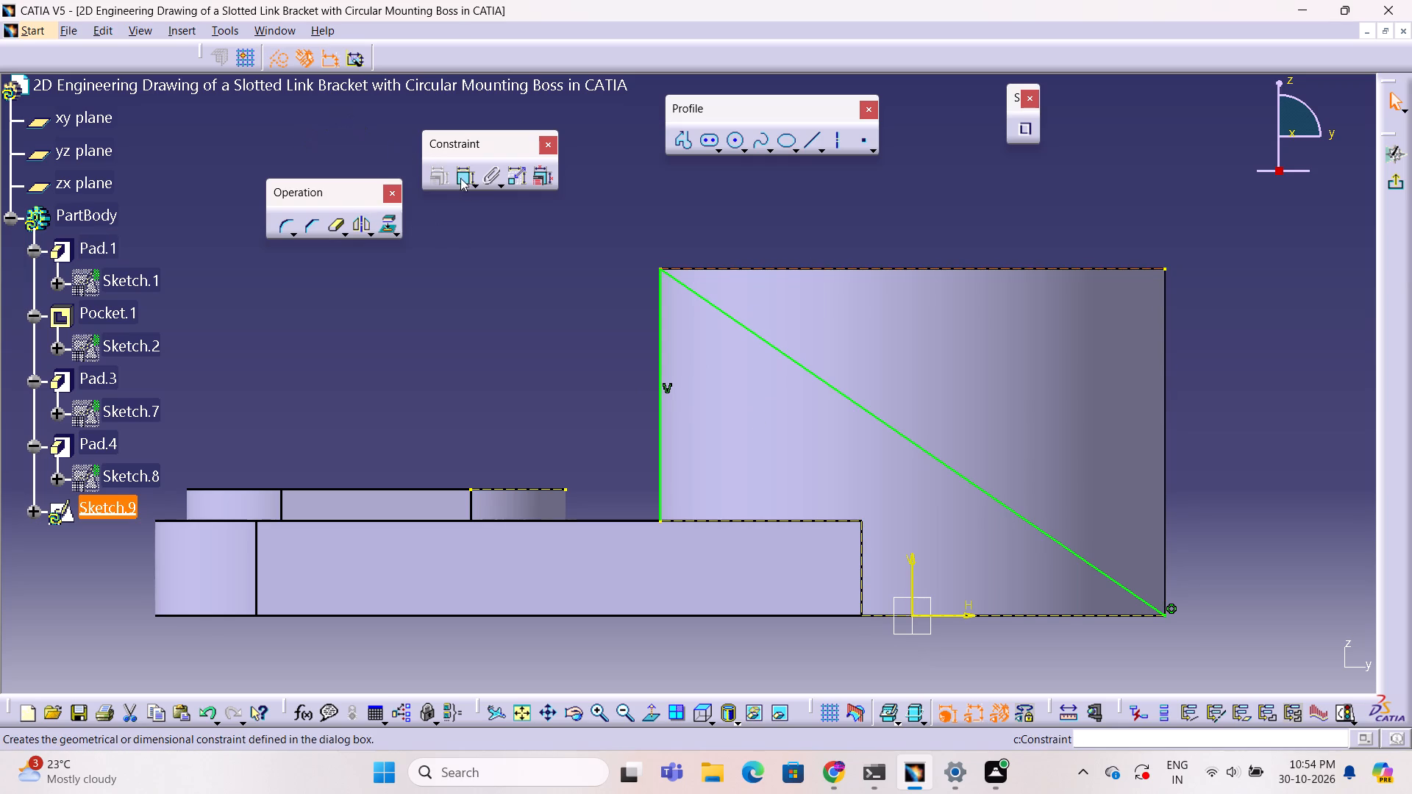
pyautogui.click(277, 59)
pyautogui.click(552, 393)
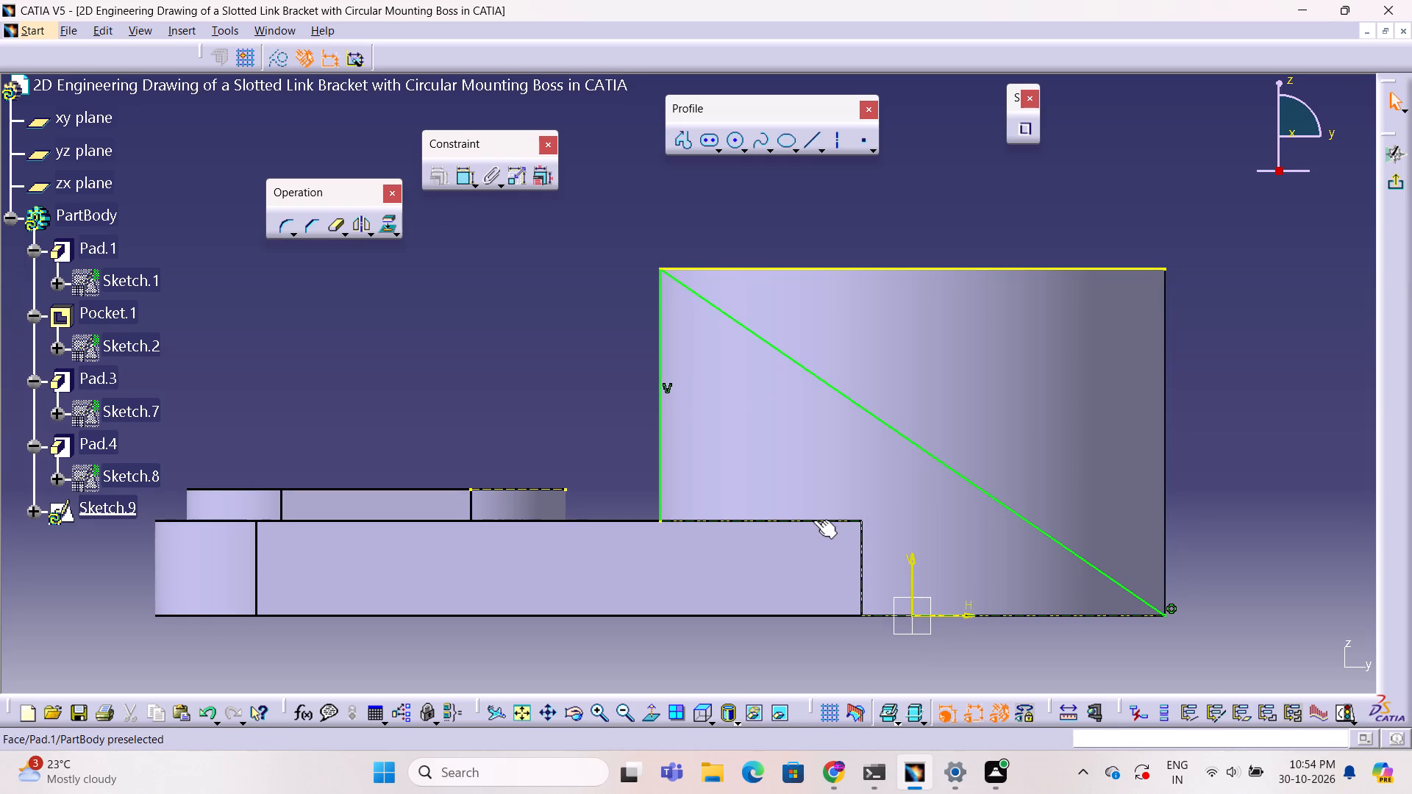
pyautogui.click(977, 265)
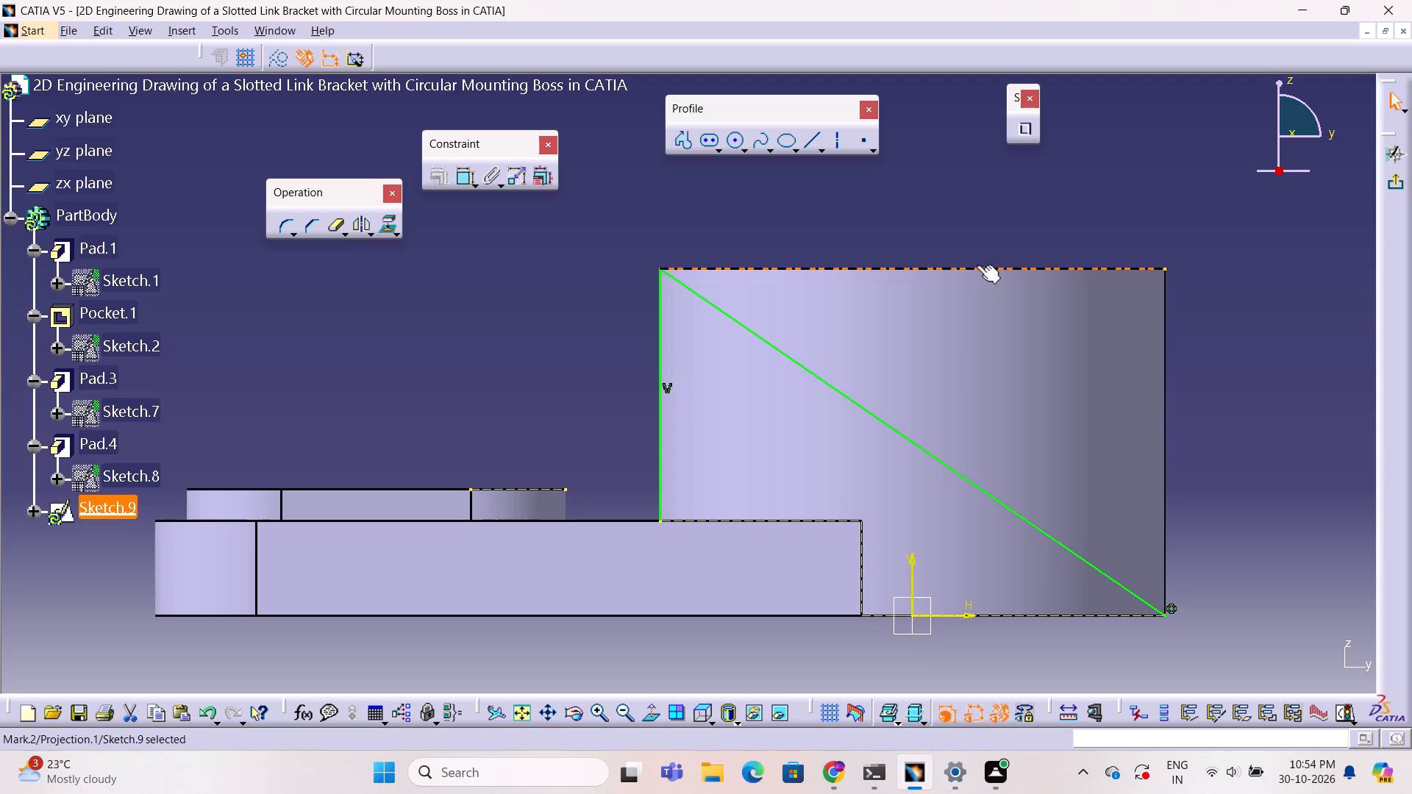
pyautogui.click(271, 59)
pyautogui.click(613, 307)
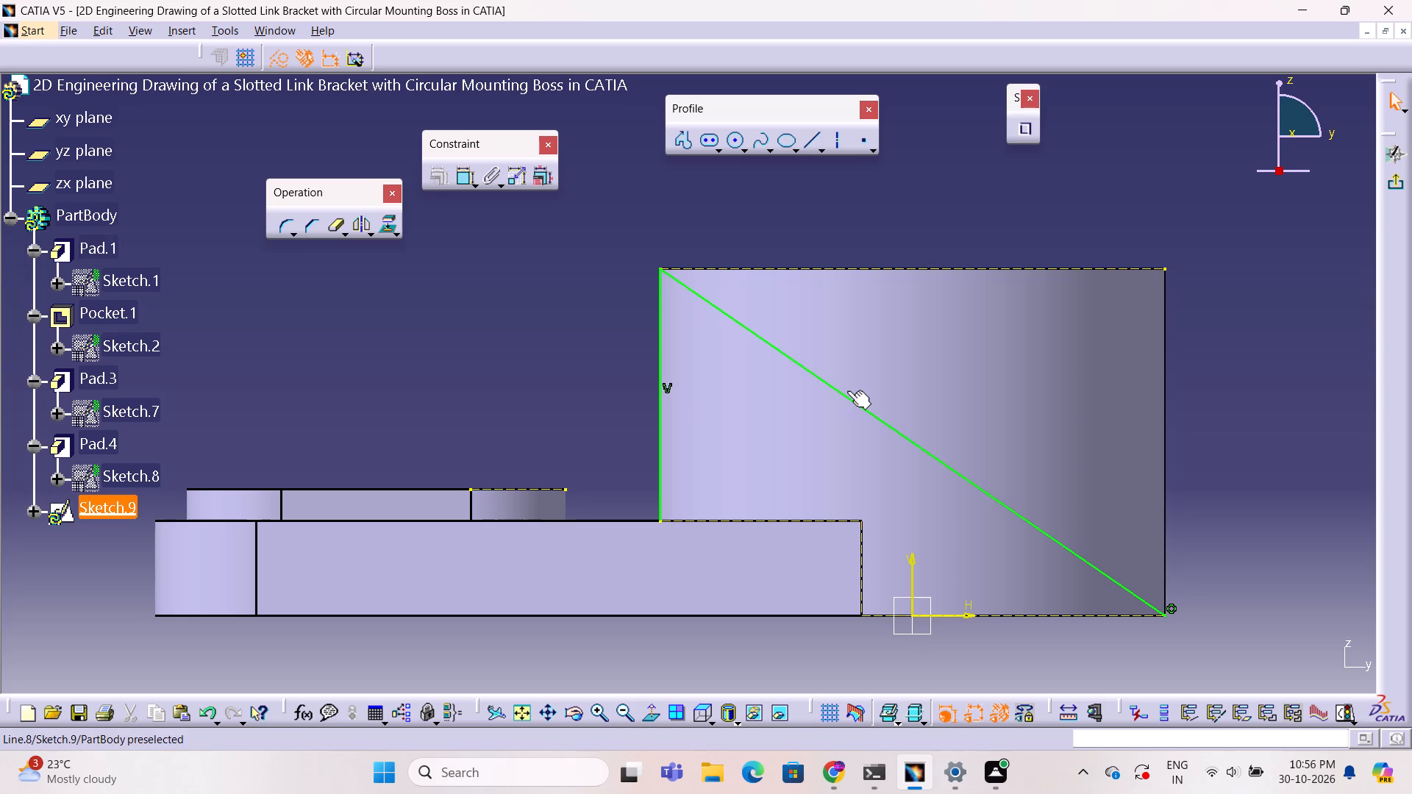
# Convert the projected stepped outline along the plate end and boss base to standard elements, and exit the sketch.
pyautogui.click(846, 398)
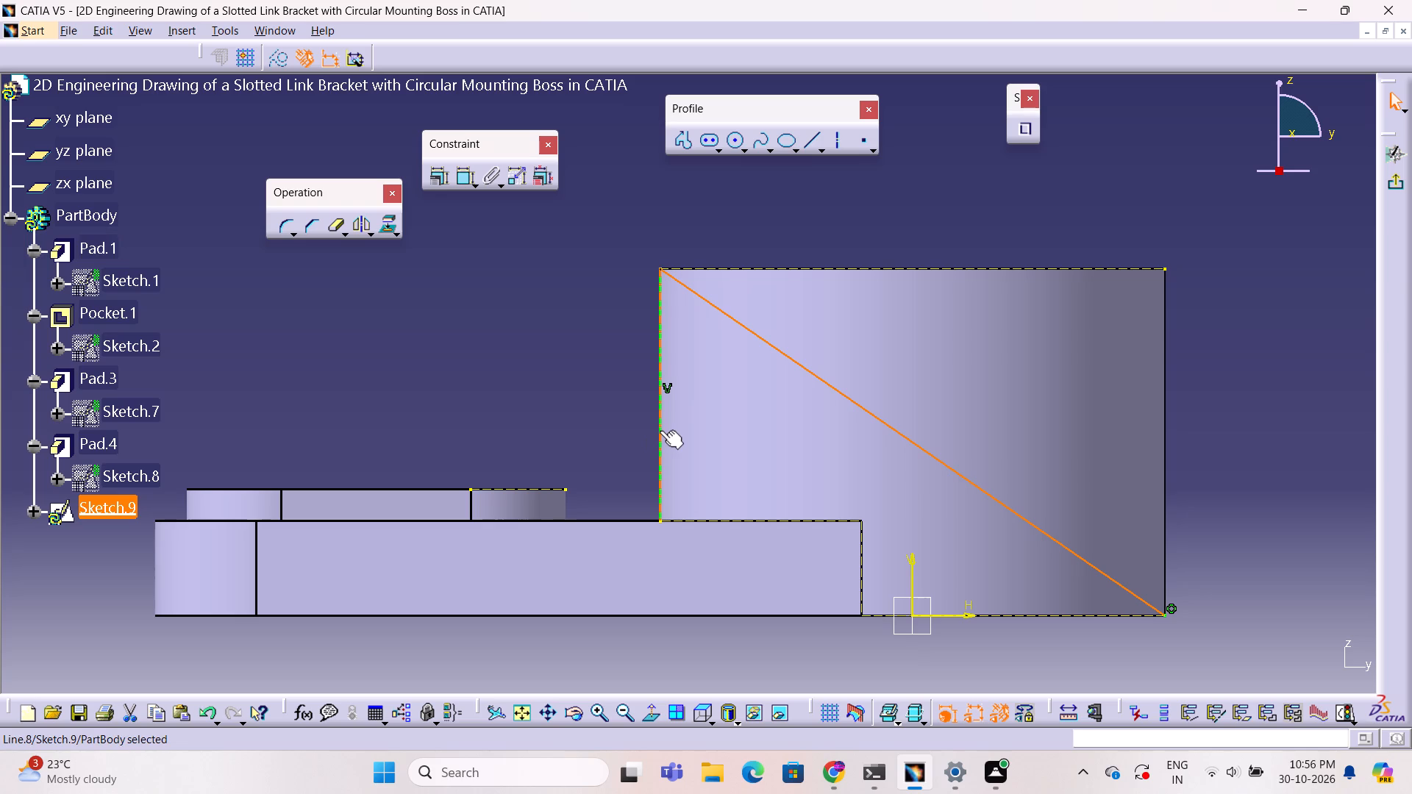
pyautogui.click(1214, 396)
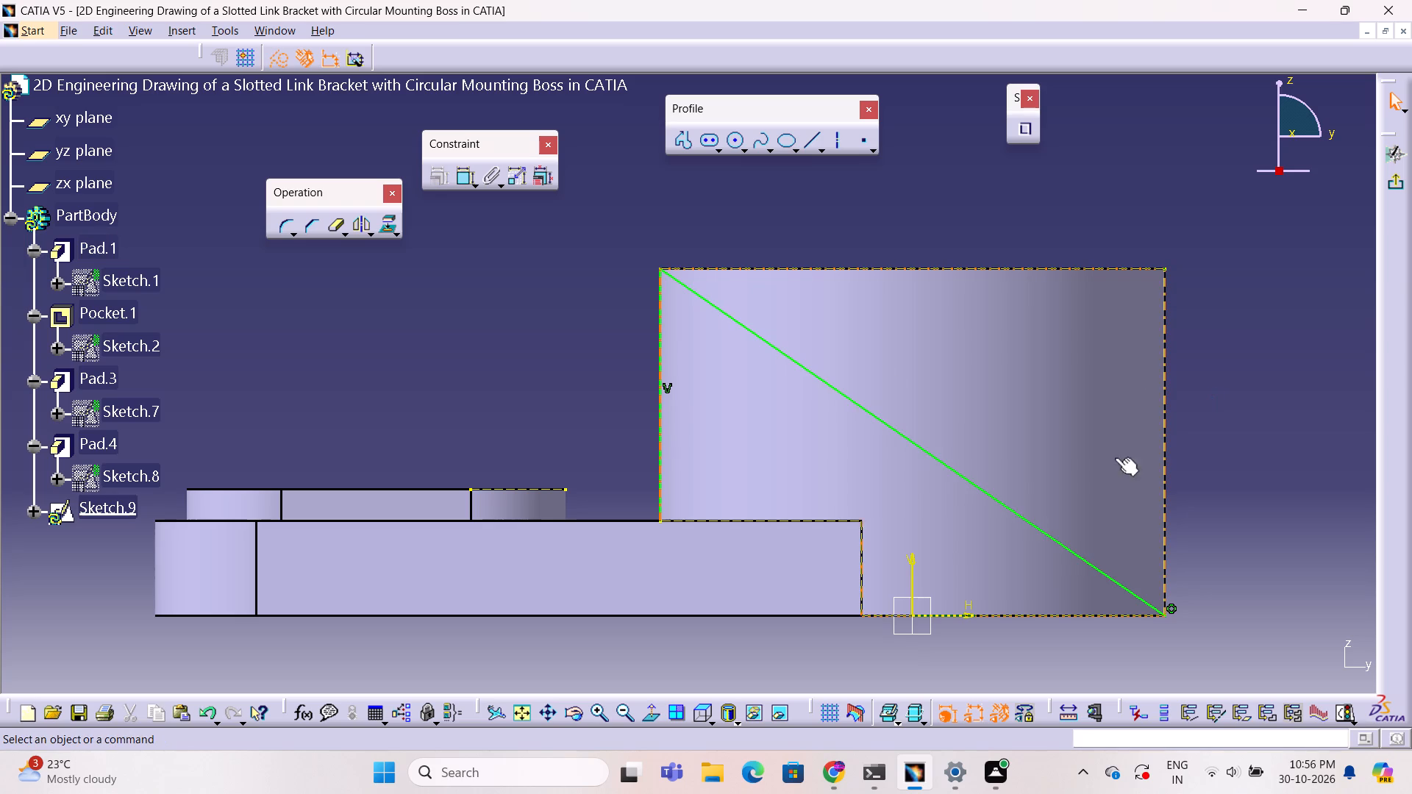
pyautogui.click(839, 521)
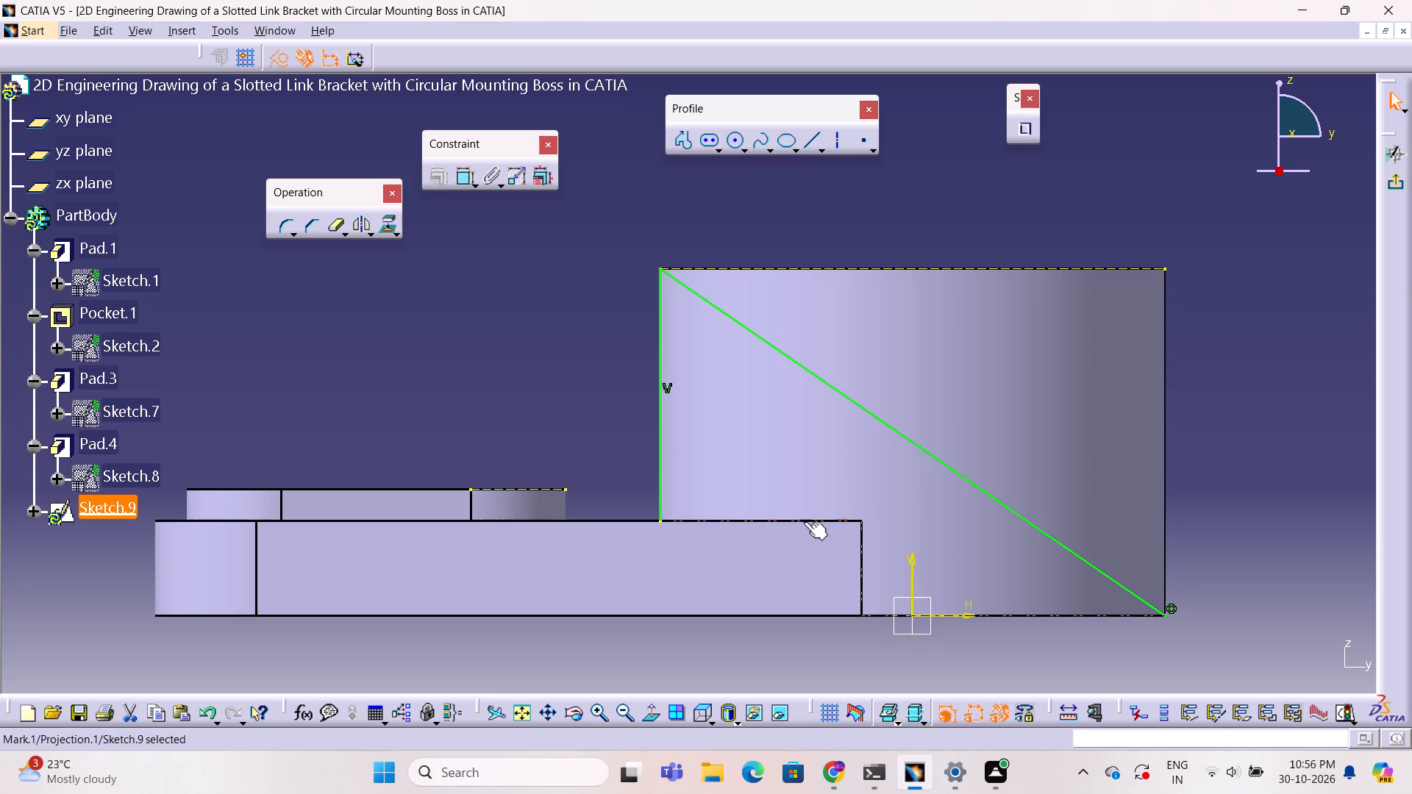
pyautogui.click(282, 59)
pyautogui.click(555, 301)
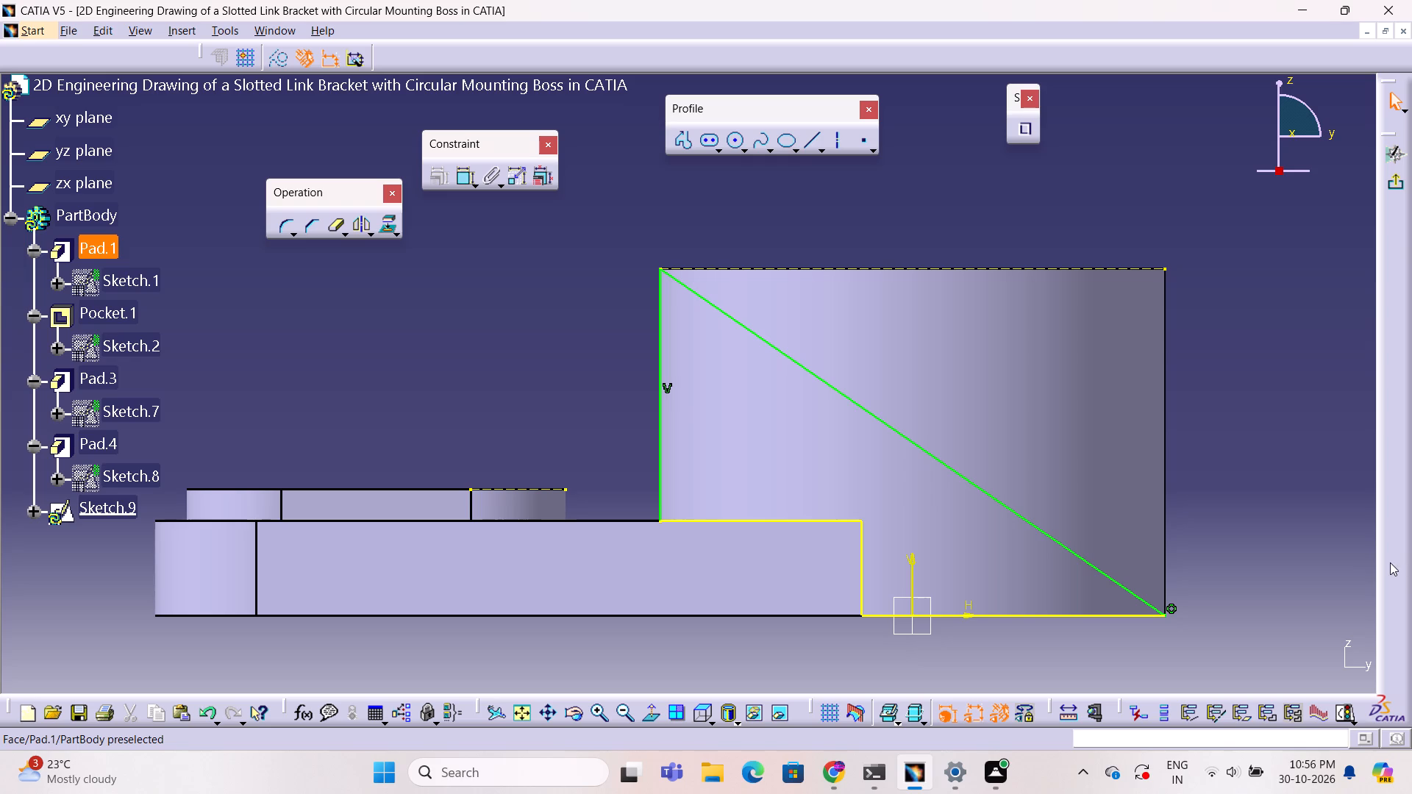
pyautogui.click(1405, 185)
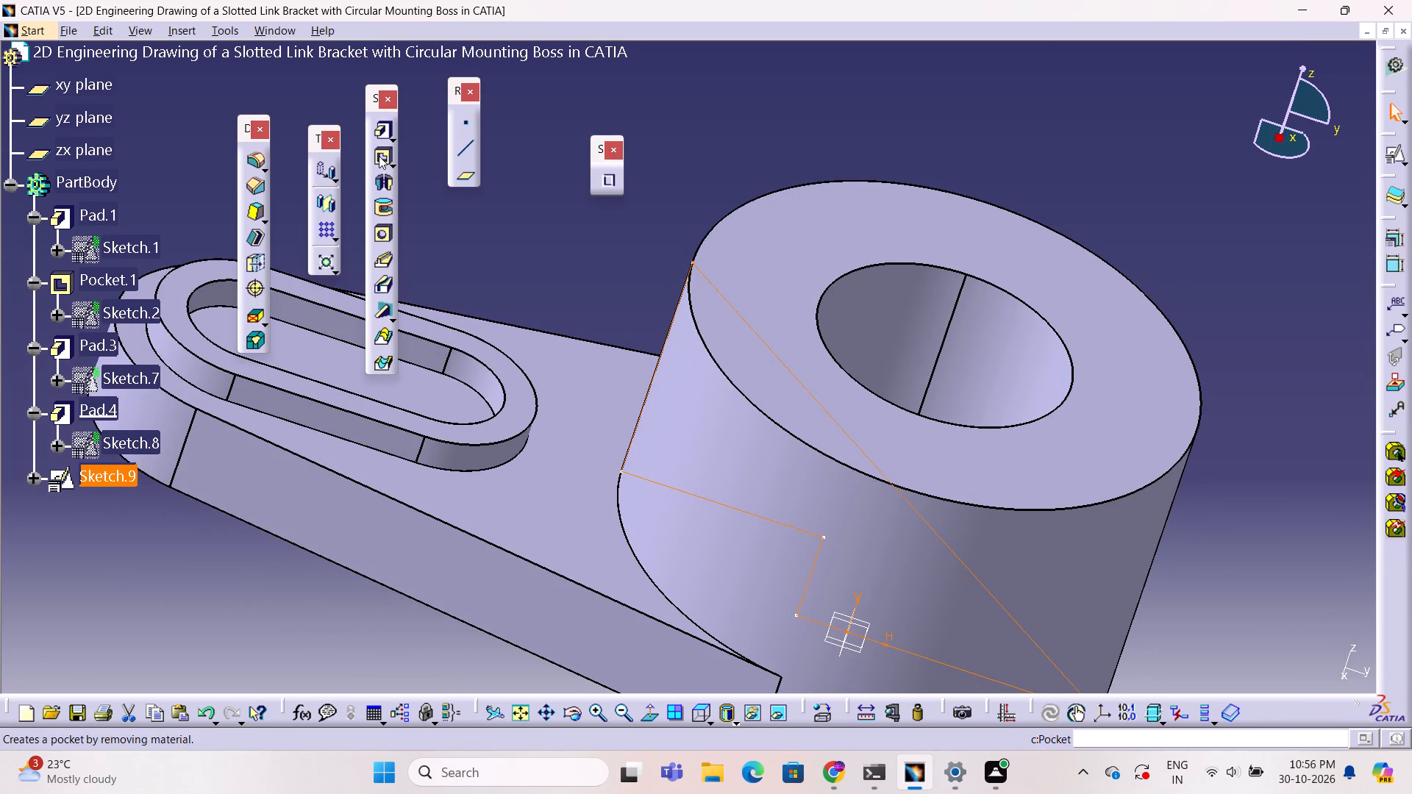
# Start a Pocket from the closed sloped profile in Sketch.9.
pyautogui.click(379, 156)
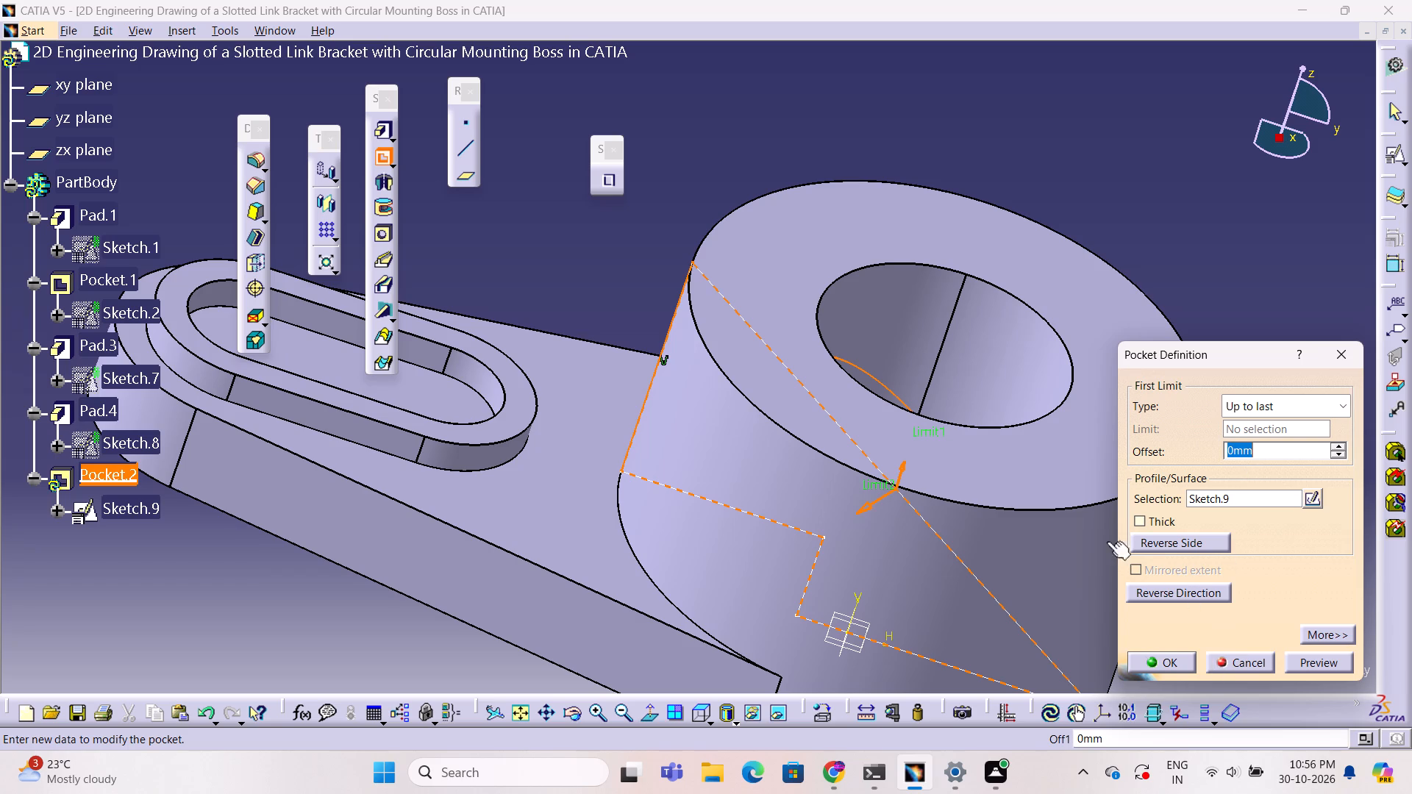
pyautogui.keyDown('ctrl'); pyautogui.moveTo(918, 516); pyautogui.dragTo(268, 617, button='middle'); pyautogui.keyUp('ctrl')
pyautogui.keyDown('ctrl'); pyautogui.moveTo(918, 515); pyautogui.dragTo(268, 617, button='right'); pyautogui.keyUp('ctrl')
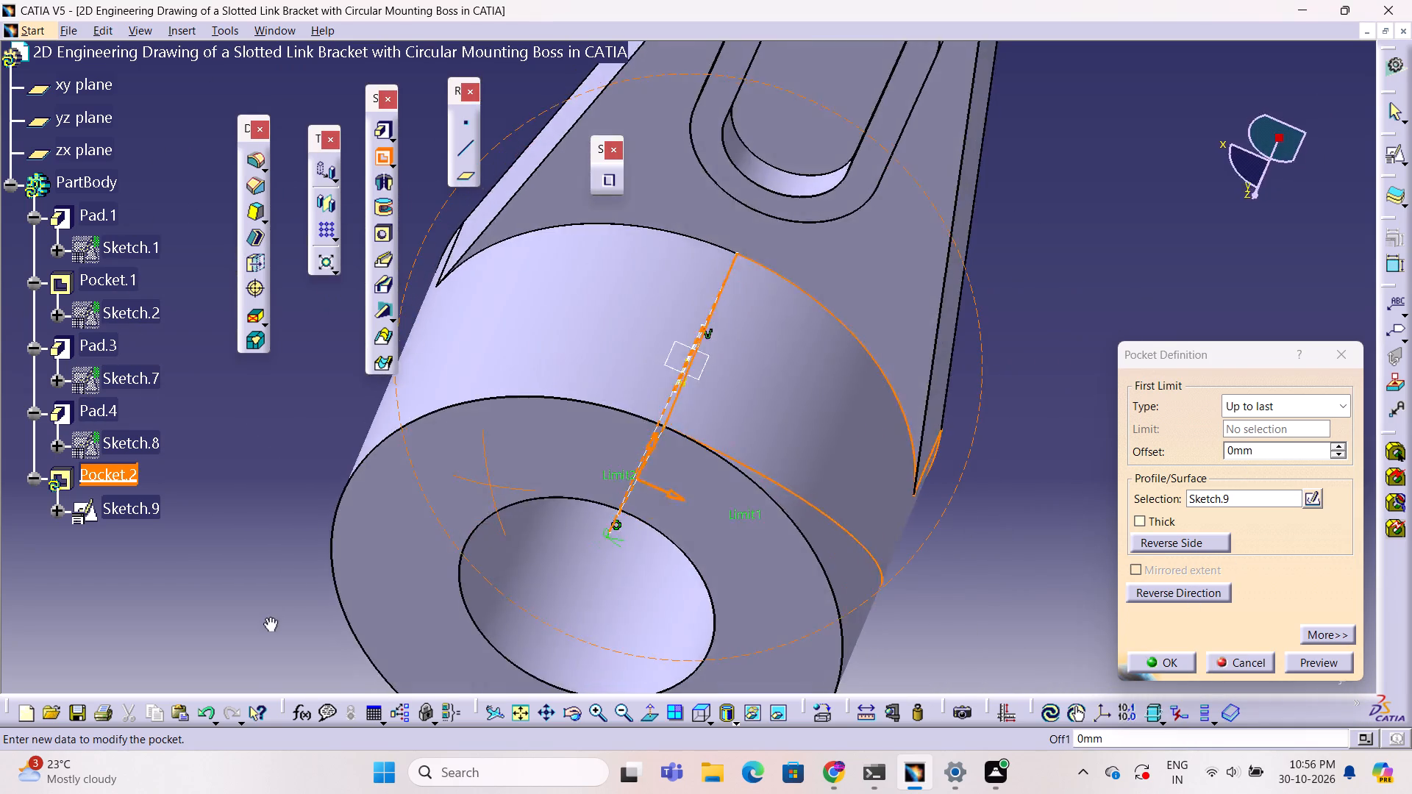
pyautogui.keyDown('ctrl'); pyautogui.moveTo(268, 617); pyautogui.dragTo(867, 165, button='middle'); pyautogui.keyUp('ctrl')
pyautogui.keyDown('ctrl'); pyautogui.moveTo(268, 617); pyautogui.dragTo(615, 158, button='right'); pyautogui.keyUp('ctrl')
pyautogui.keyDown('ctrl'); pyautogui.moveTo(682, 123); pyautogui.dragTo(614, 158, button='middle'); pyautogui.keyUp('ctrl')
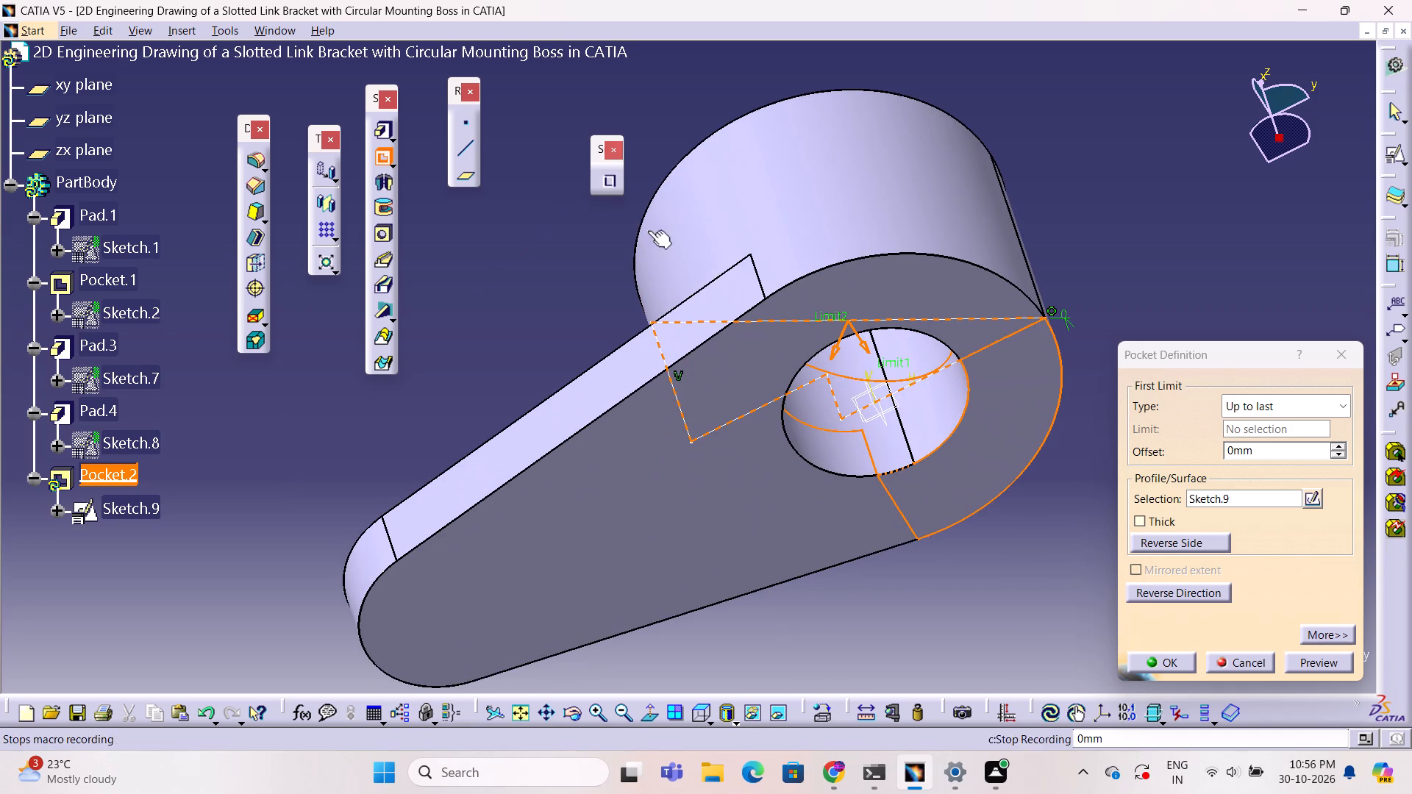
pyautogui.keyDown('ctrl'); pyautogui.moveTo(706, 243); pyautogui.dragTo(785, 469, button='middle'); pyautogui.keyUp('ctrl')
pyautogui.keyDown('ctrl'); pyautogui.moveTo(706, 242); pyautogui.dragTo(785, 469, button='right'); pyautogui.keyUp('ctrl')
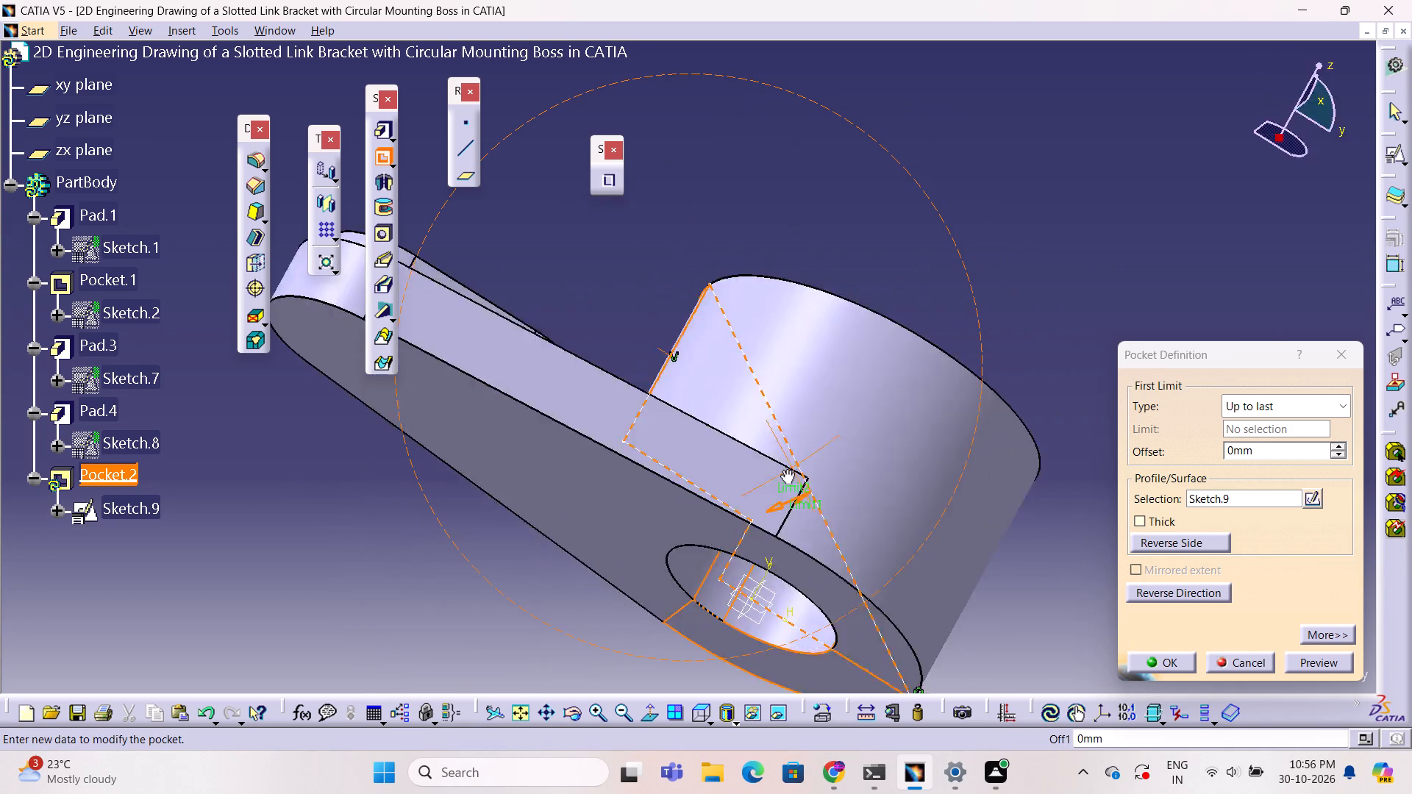
pyautogui.keyDown('ctrl'); pyautogui.moveTo(785, 469); pyautogui.dragTo(661, 780, button='middle'); pyautogui.keyUp('ctrl')
pyautogui.keyDown('ctrl'); pyautogui.moveTo(785, 469); pyautogui.dragTo(661, 780, button='right'); pyautogui.keyUp('ctrl')
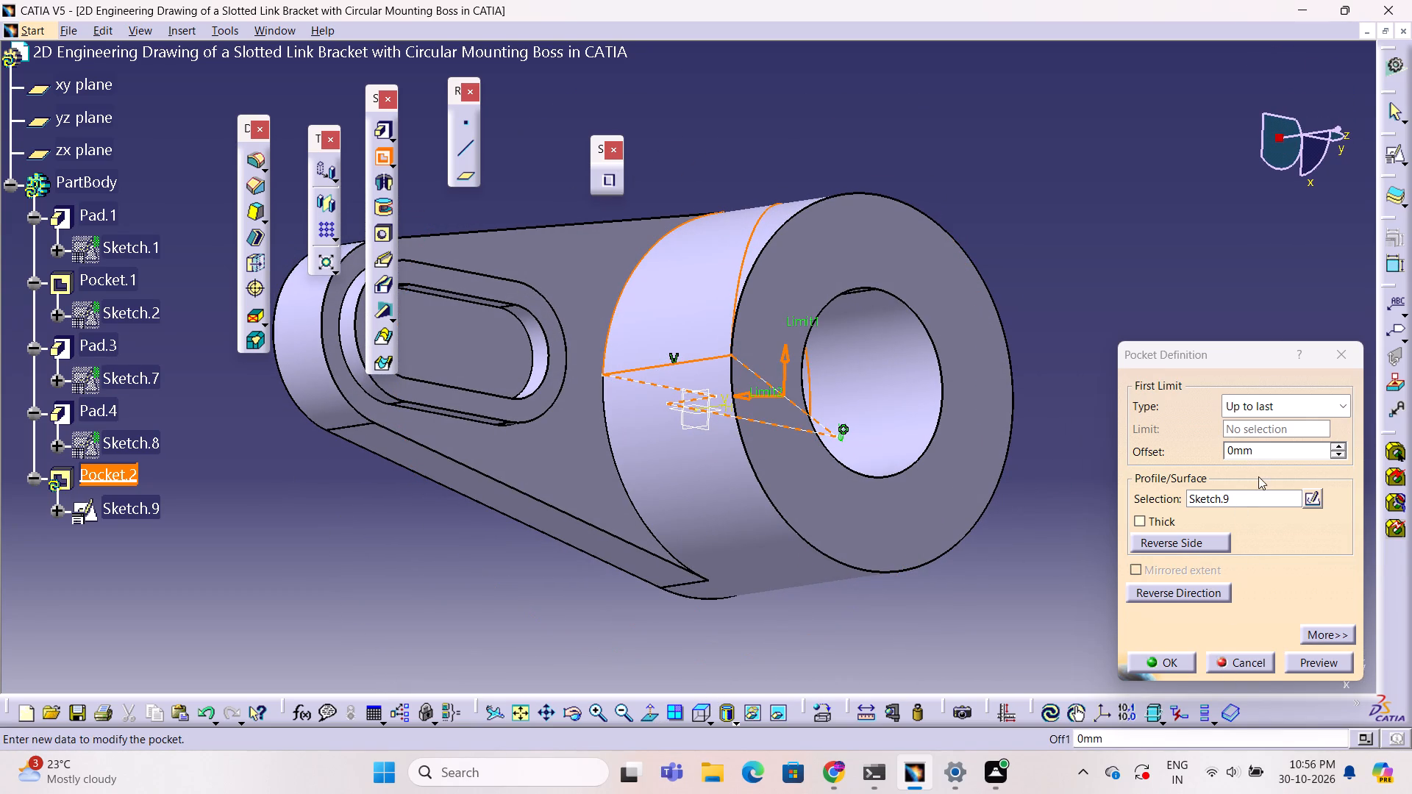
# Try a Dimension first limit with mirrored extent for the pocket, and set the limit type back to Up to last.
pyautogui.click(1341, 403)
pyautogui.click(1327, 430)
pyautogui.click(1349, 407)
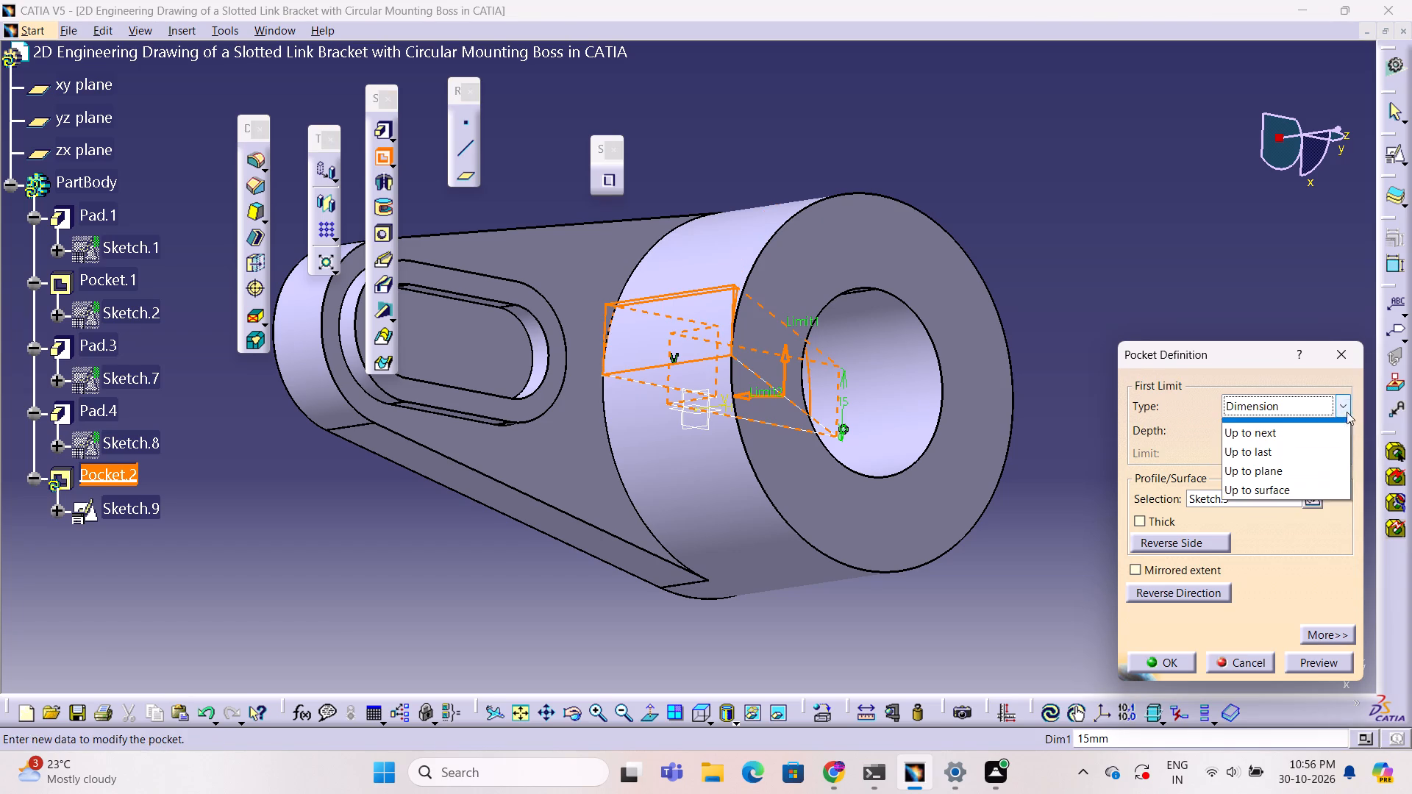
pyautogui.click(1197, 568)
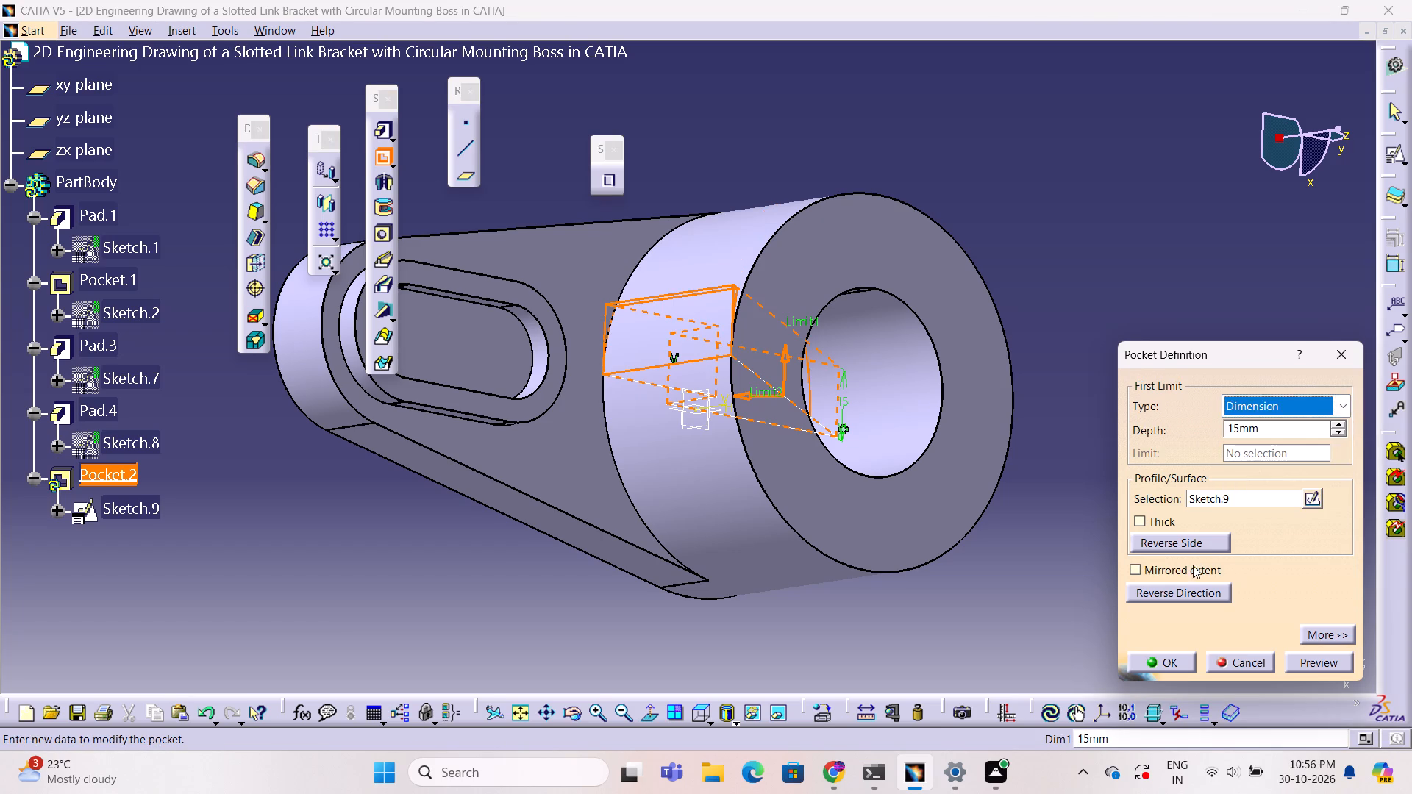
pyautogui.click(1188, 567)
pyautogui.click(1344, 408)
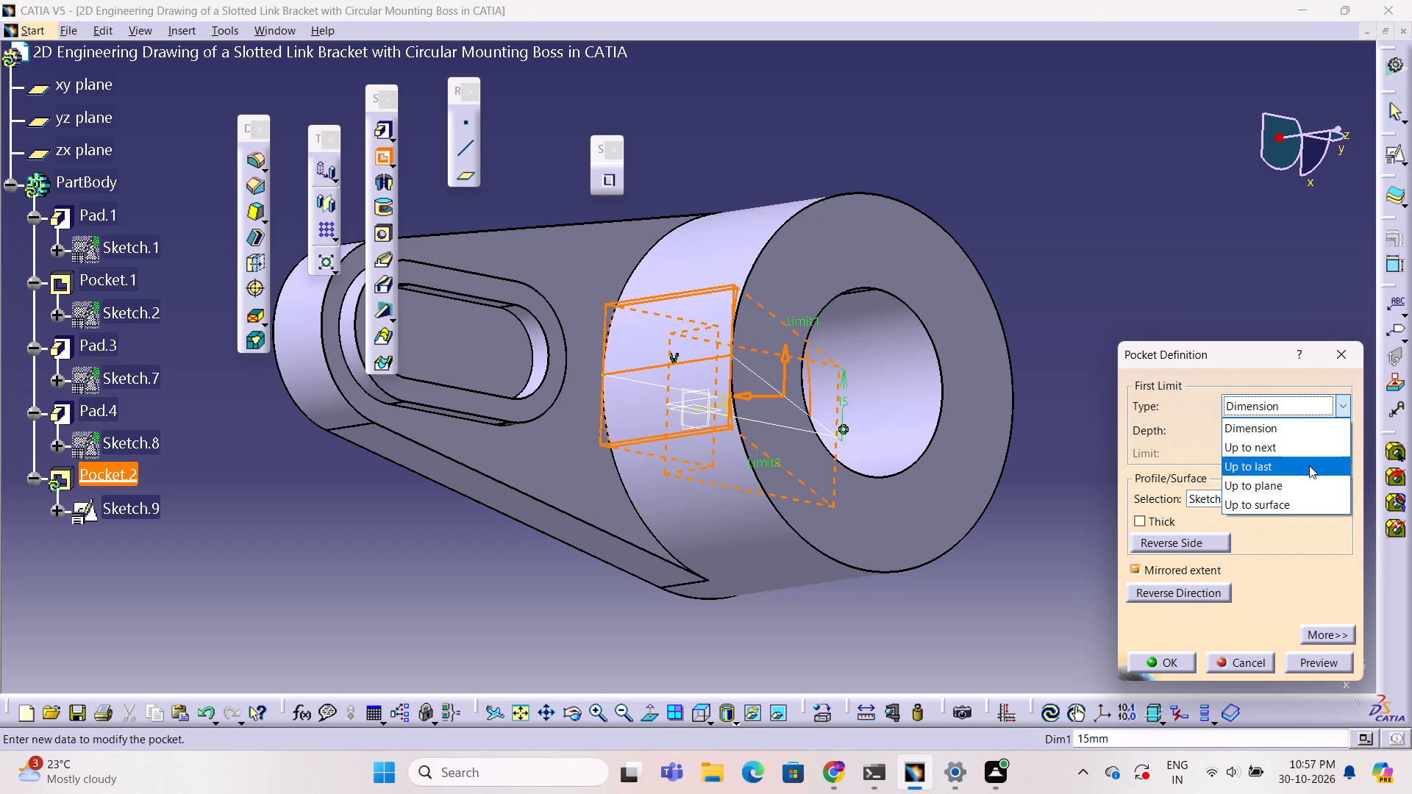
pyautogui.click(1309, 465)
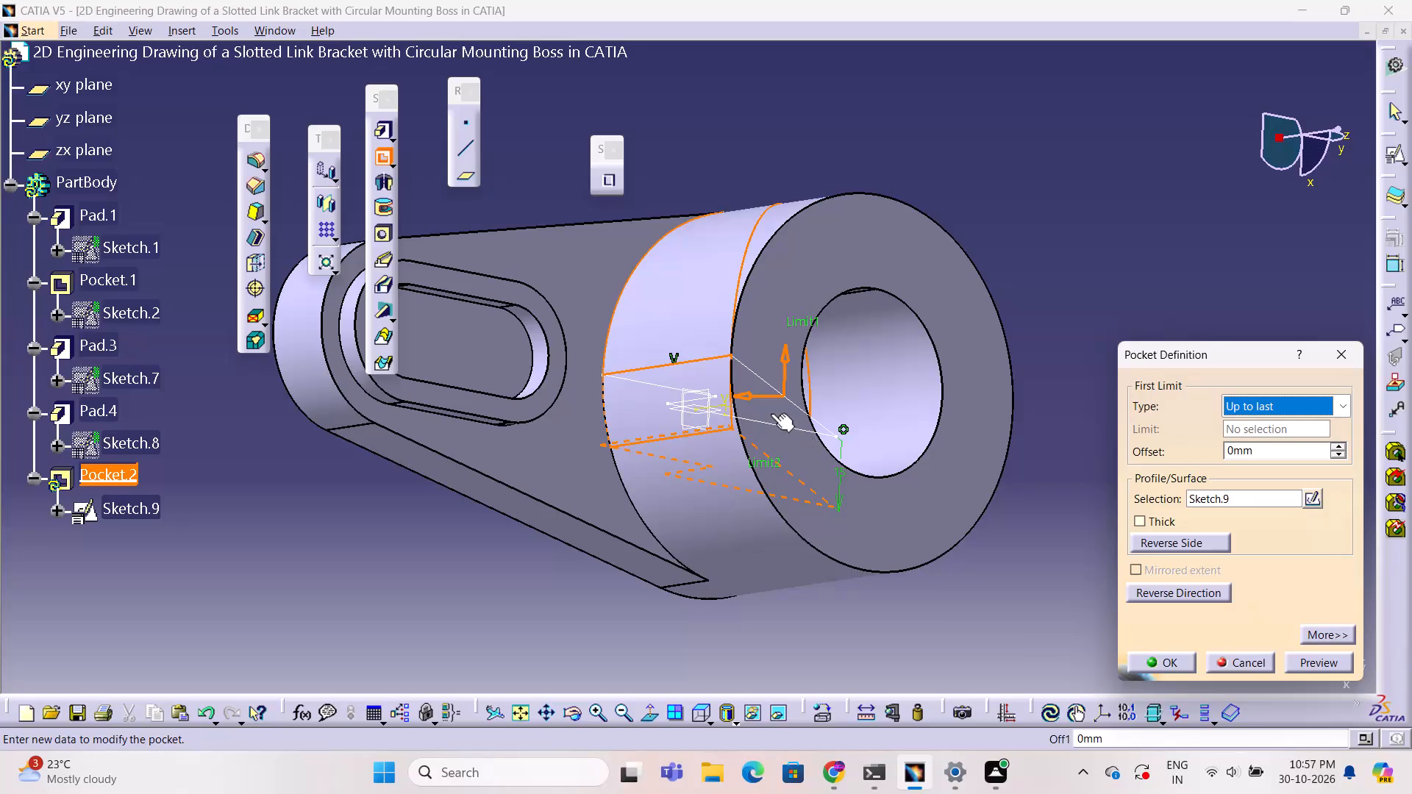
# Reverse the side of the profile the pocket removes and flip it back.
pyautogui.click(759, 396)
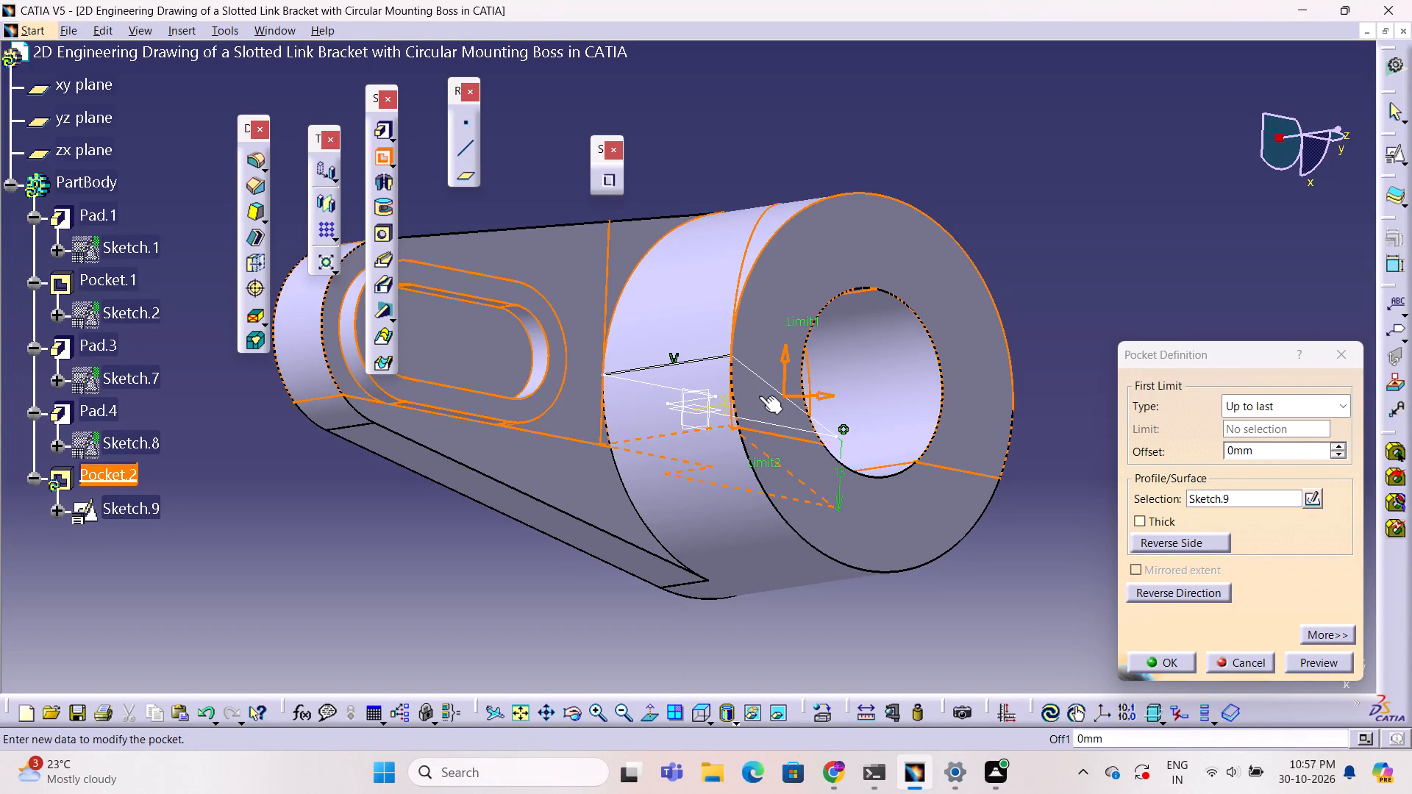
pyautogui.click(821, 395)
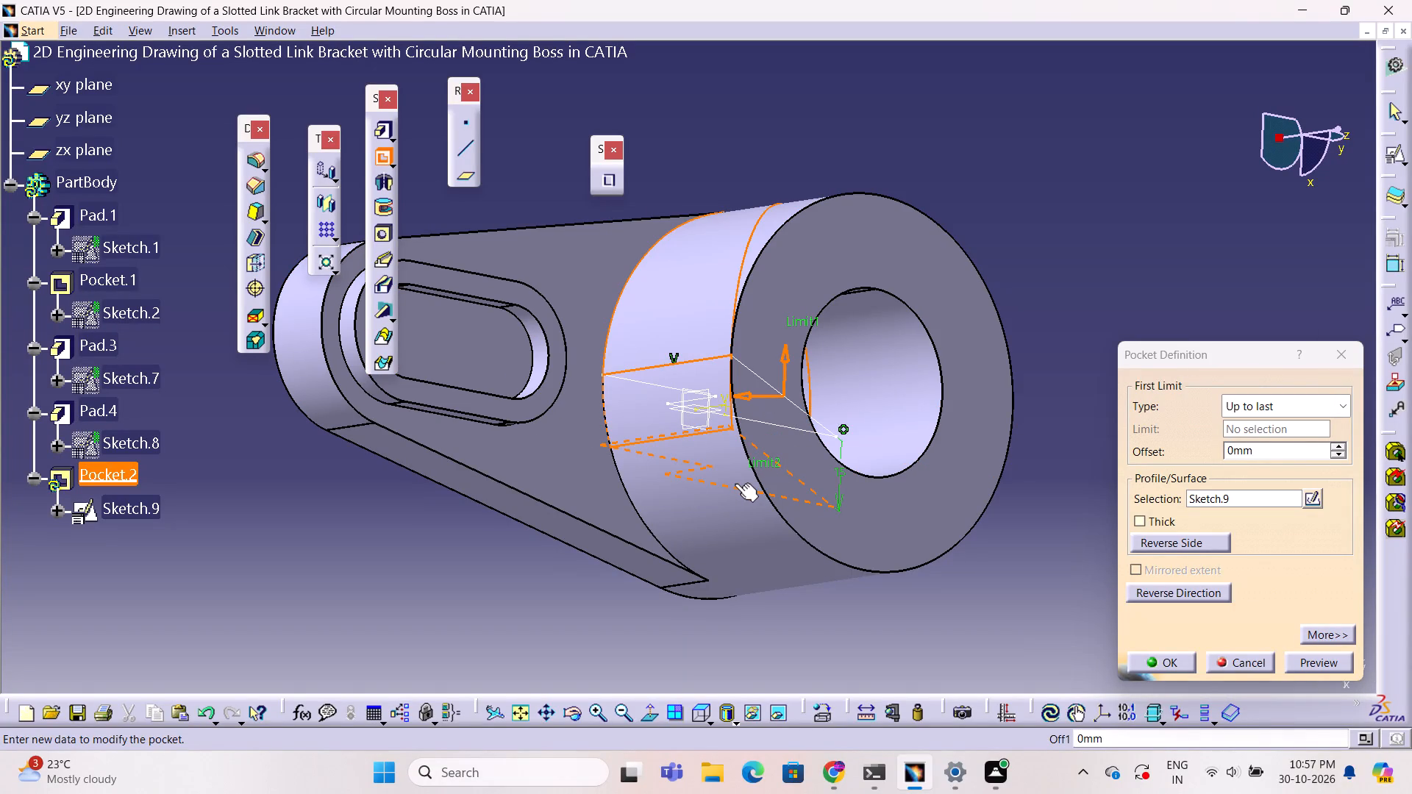
# Set the pocket's second limit to Up to last and create the cut through both sides of the boss.
pyautogui.click(1337, 634)
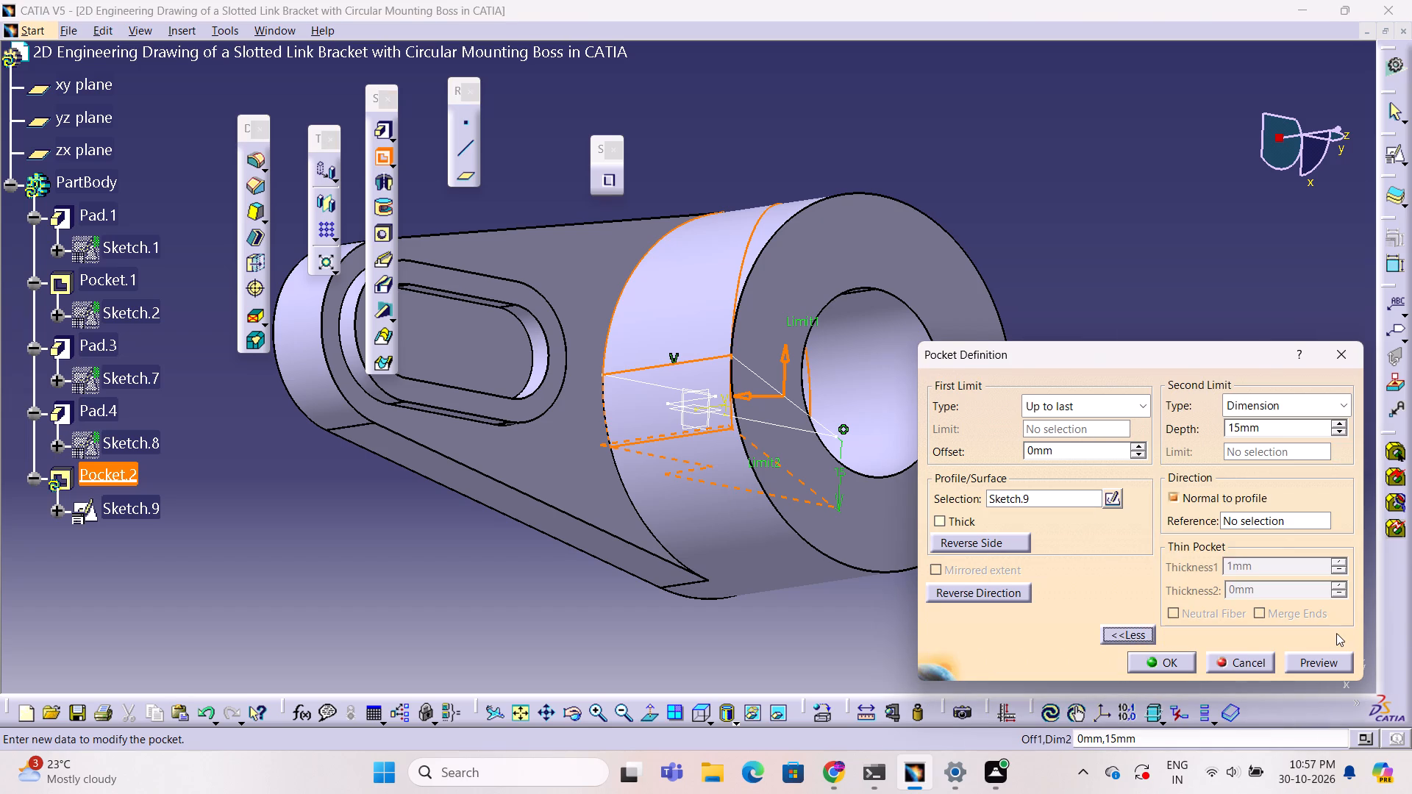
pyautogui.doubleClick(1316, 429)
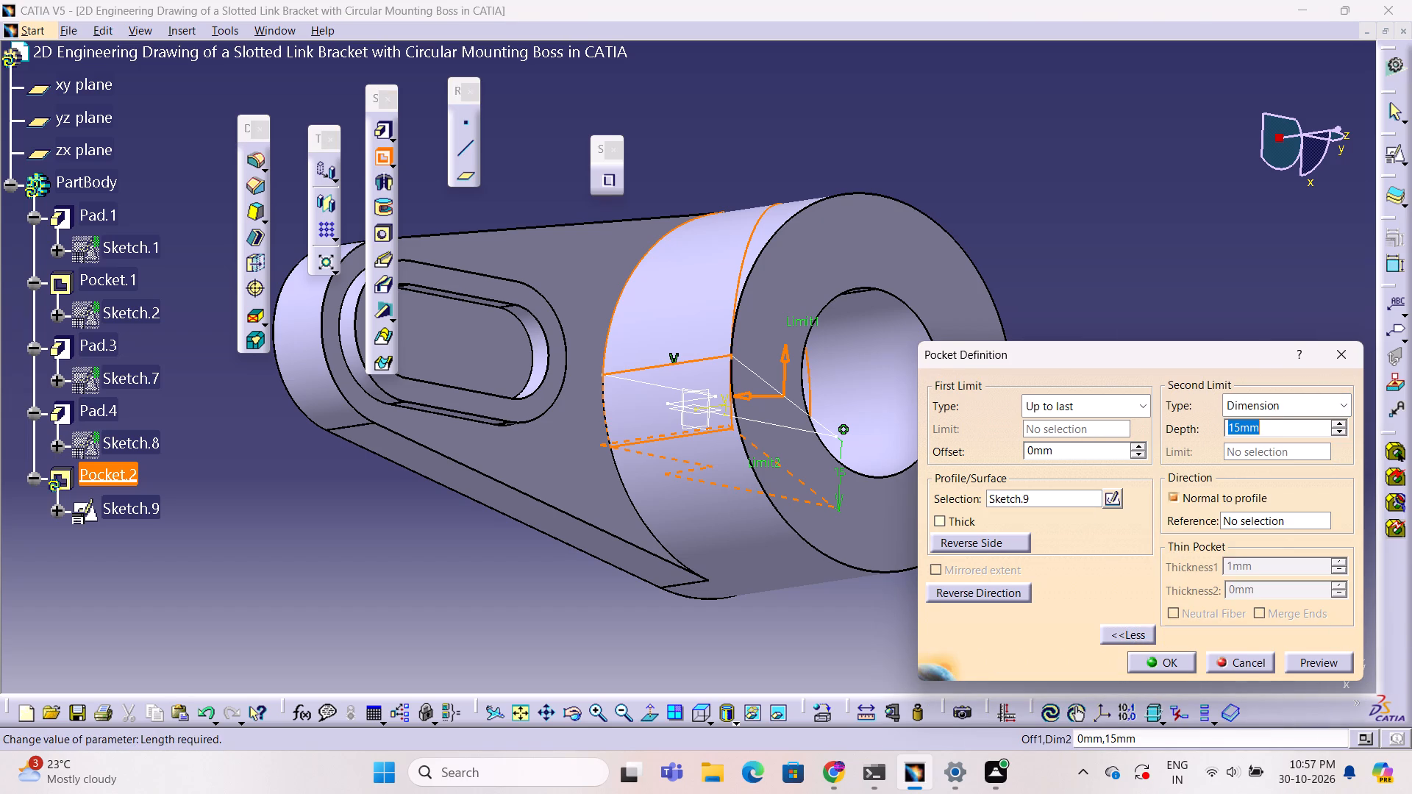
pyautogui.press('0')
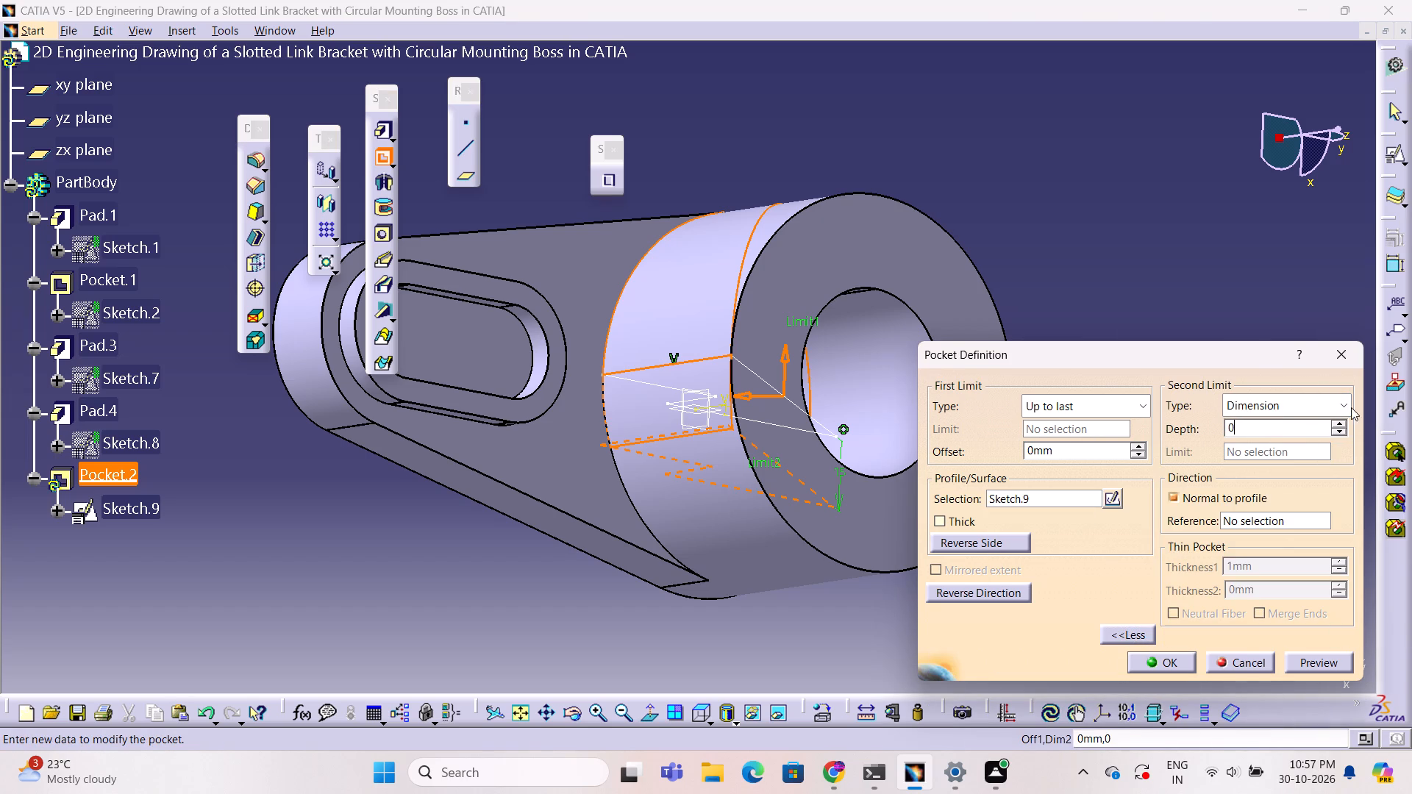
pyautogui.click(1349, 405)
pyautogui.click(1308, 462)
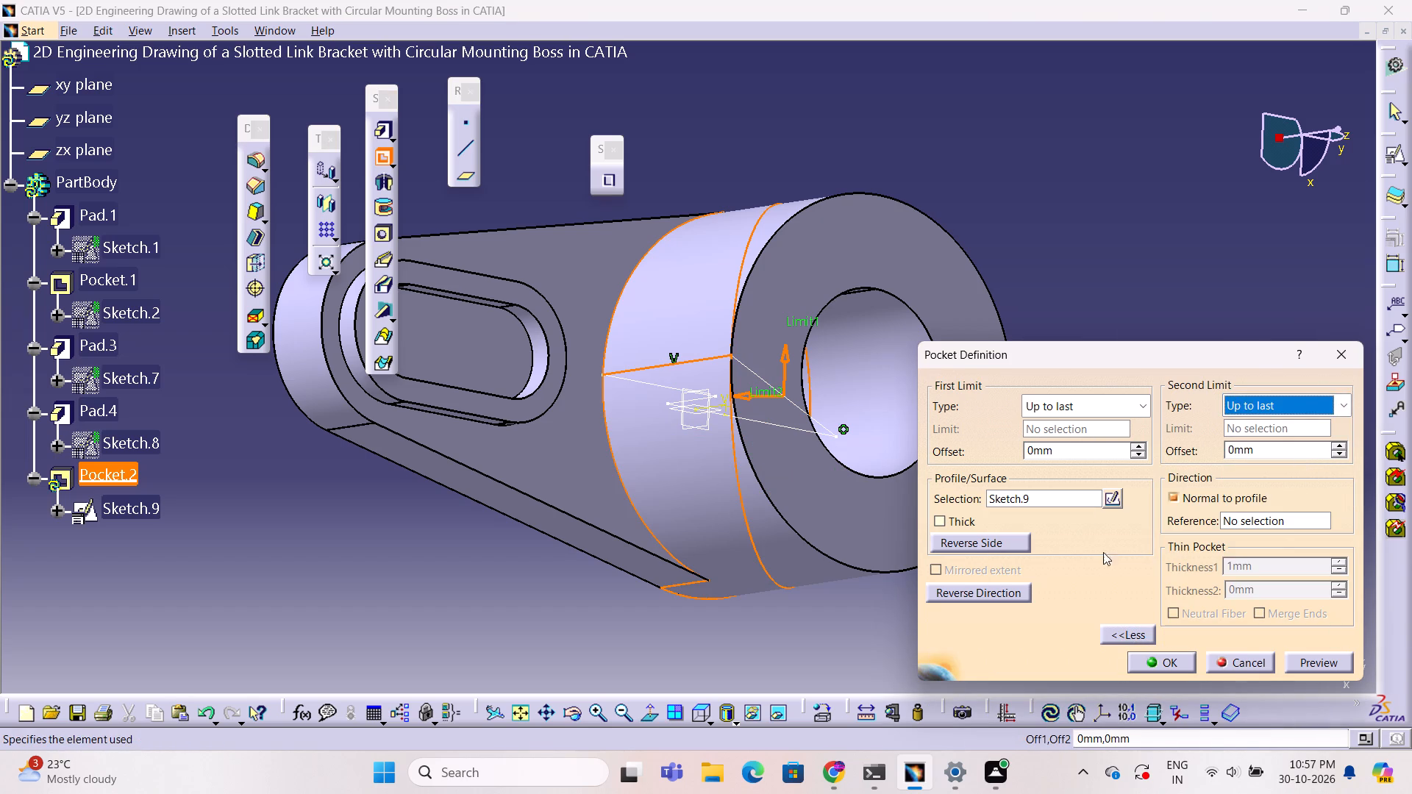
pyautogui.keyDown('ctrl'); pyautogui.moveTo(810, 535); pyautogui.dragTo(710, 291, button='middle'); pyautogui.keyUp('ctrl')
pyautogui.keyDown('ctrl'); pyautogui.moveTo(809, 535); pyautogui.dragTo(714, 296, button='right'); pyautogui.keyUp('ctrl')
pyautogui.click(1161, 655)
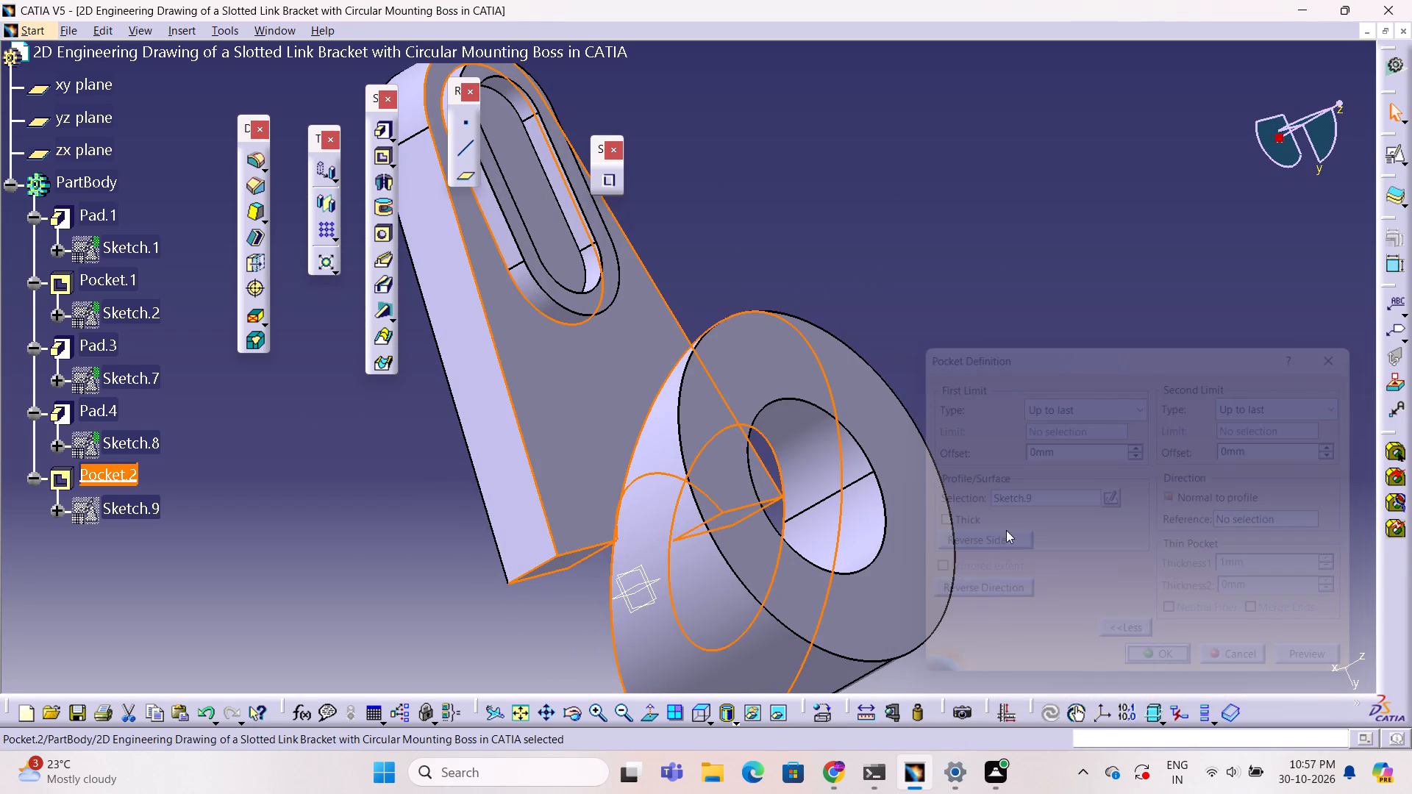
pyautogui.keyDown('ctrl'); pyautogui.moveTo(1035, 514); pyautogui.dragTo(407, 367, button='middle'); pyautogui.keyUp('ctrl')
pyautogui.keyDown('ctrl'); pyautogui.moveTo(1036, 514); pyautogui.dragTo(425, 420, button='right'); pyautogui.keyUp('ctrl')
pyautogui.keyDown('ctrl'); pyautogui.moveTo(425, 419); pyautogui.dragTo(425, 420, button='middle'); pyautogui.keyUp('ctrl')
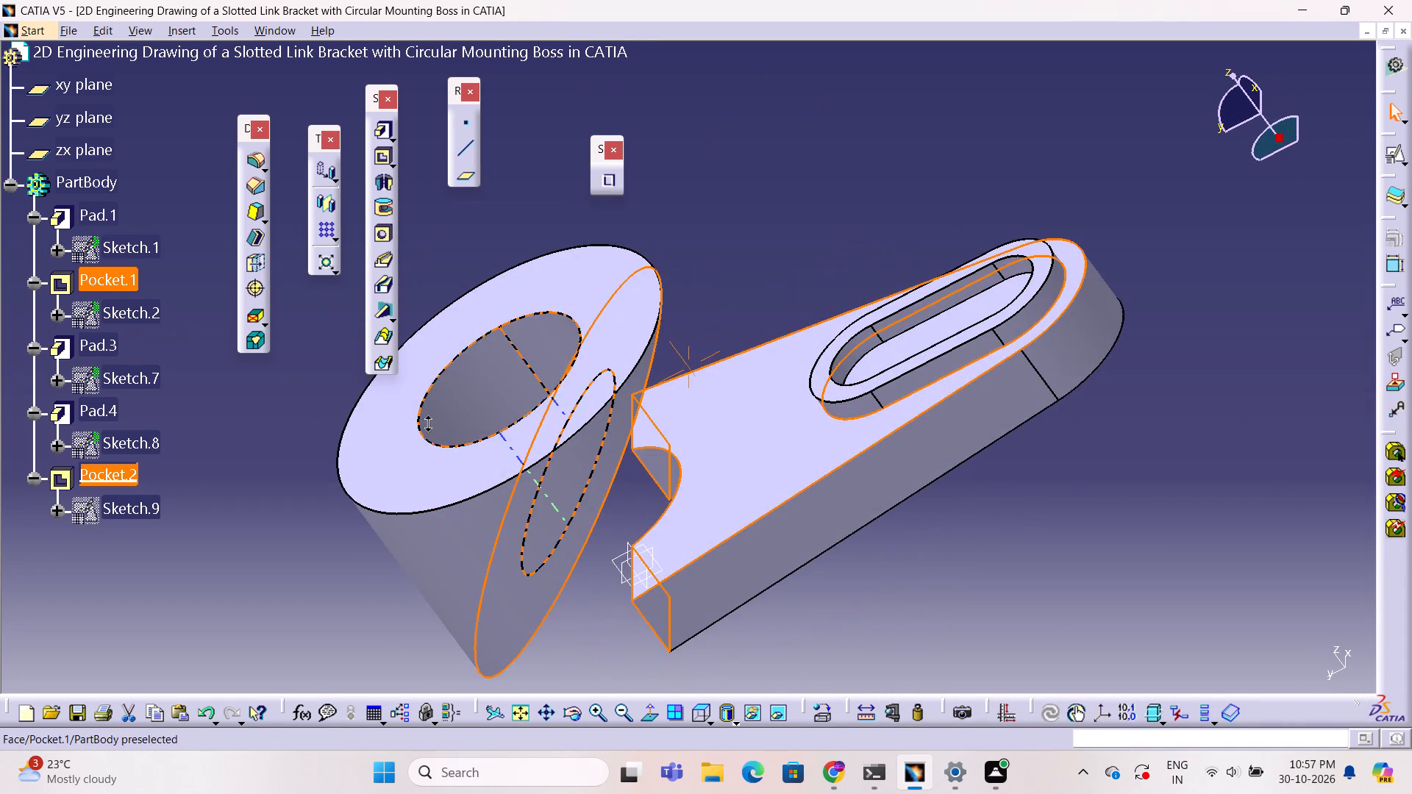
# Examine the sloped cut through the boss and link arm from several angles to check what the pocket removes.
pyautogui.keyDown('ctrl'); pyautogui.moveTo(425, 420); pyautogui.dragTo(313, 462, button='middle'); pyautogui.keyUp('ctrl')
pyautogui.keyDown('ctrl'); pyautogui.moveTo(425, 420); pyautogui.dragTo(313, 462, button='right'); pyautogui.keyUp('ctrl')
pyautogui.keyDown('ctrl'); pyautogui.moveTo(897, 574); pyautogui.dragTo(899, 579, button='middle'); pyautogui.keyUp('ctrl')
pyautogui.keyDown('ctrl'); pyautogui.moveTo(899, 576); pyautogui.dragTo(899, 579, button='right'); pyautogui.keyUp('ctrl')
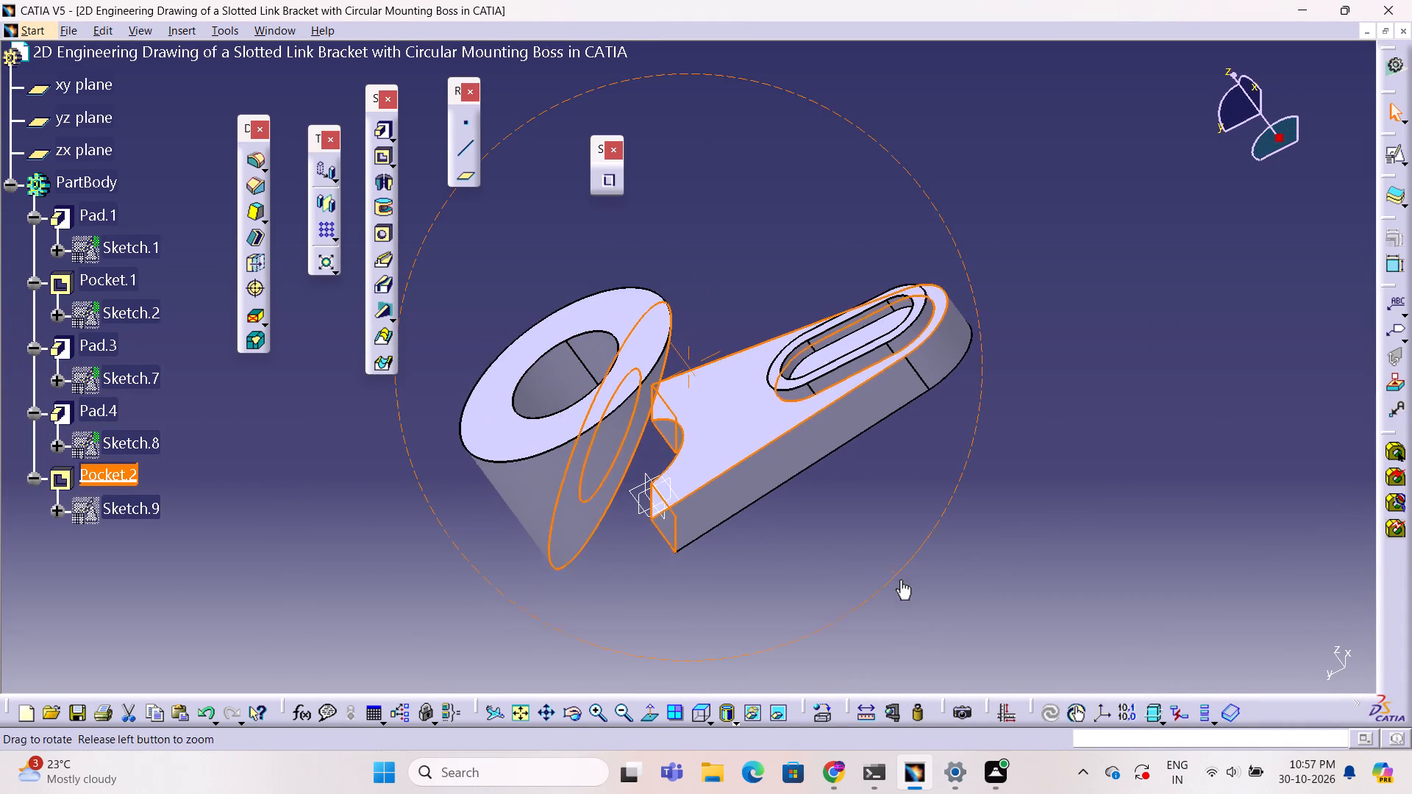
pyautogui.keyDown('ctrl'); pyautogui.moveTo(899, 579); pyautogui.dragTo(451, 452, button='middle'); pyautogui.keyUp('ctrl')
pyautogui.keyDown('ctrl'); pyautogui.moveTo(899, 579); pyautogui.dragTo(581, 473, button='right'); pyautogui.keyUp('ctrl')
pyautogui.keyDown('ctrl'); pyautogui.moveTo(451, 454); pyautogui.dragTo(451, 473, button='middle'); pyautogui.keyUp('ctrl')
pyautogui.keyDown('ctrl'); pyautogui.moveTo(451, 479); pyautogui.dragTo(451, 509, button='middle'); pyautogui.keyUp('ctrl')
pyautogui.keyDown('ctrl'); pyautogui.moveTo(453, 531); pyautogui.dragTo(579, 473, button='middle'); pyautogui.keyUp('ctrl')
pyautogui.click(1122, 484)
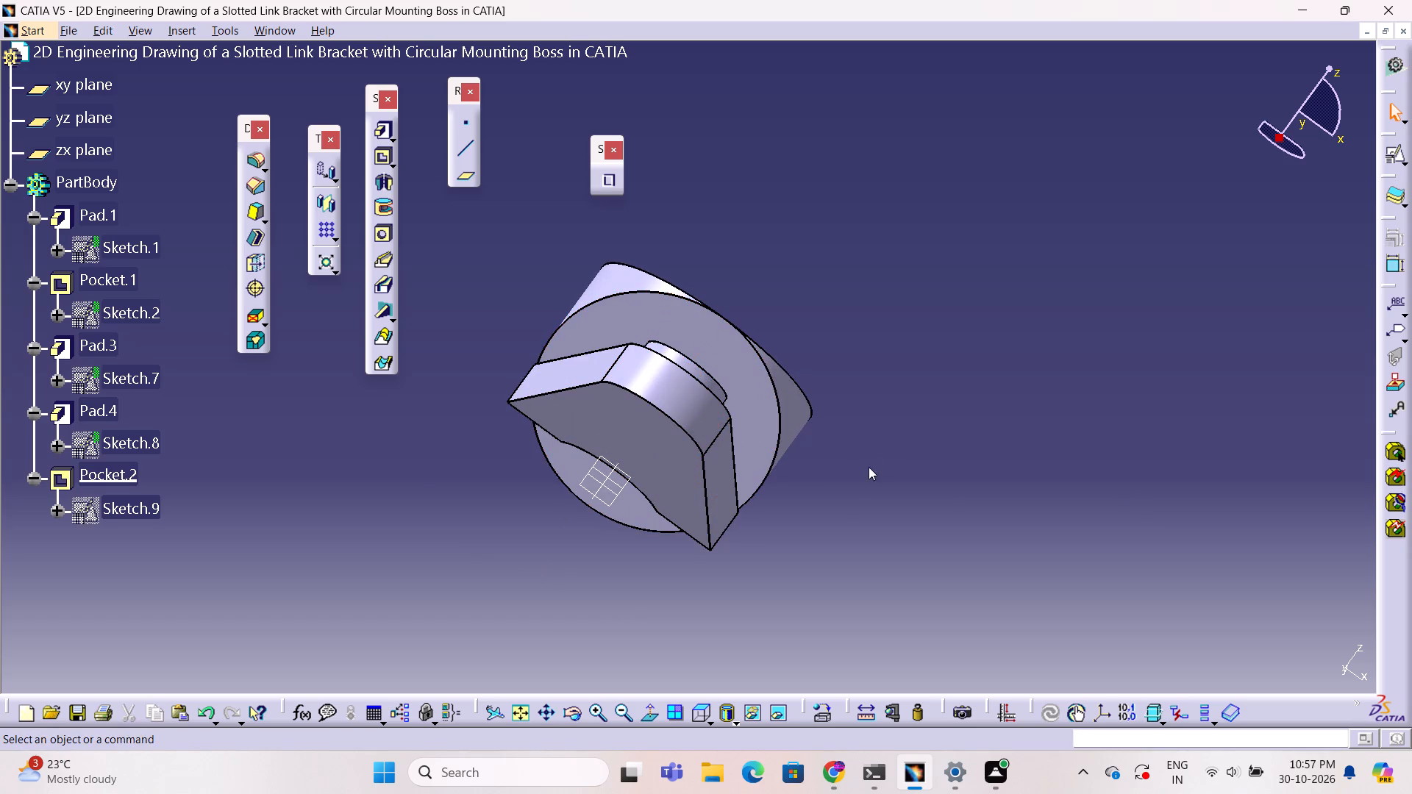
pyautogui.keyDown('ctrl'); pyautogui.moveTo(869, 467); pyautogui.dragTo(686, 548, button='middle'); pyautogui.keyUp('ctrl')
pyautogui.keyDown('ctrl'); pyautogui.moveTo(869, 467); pyautogui.dragTo(686, 548, button='right'); pyautogui.keyUp('ctrl')
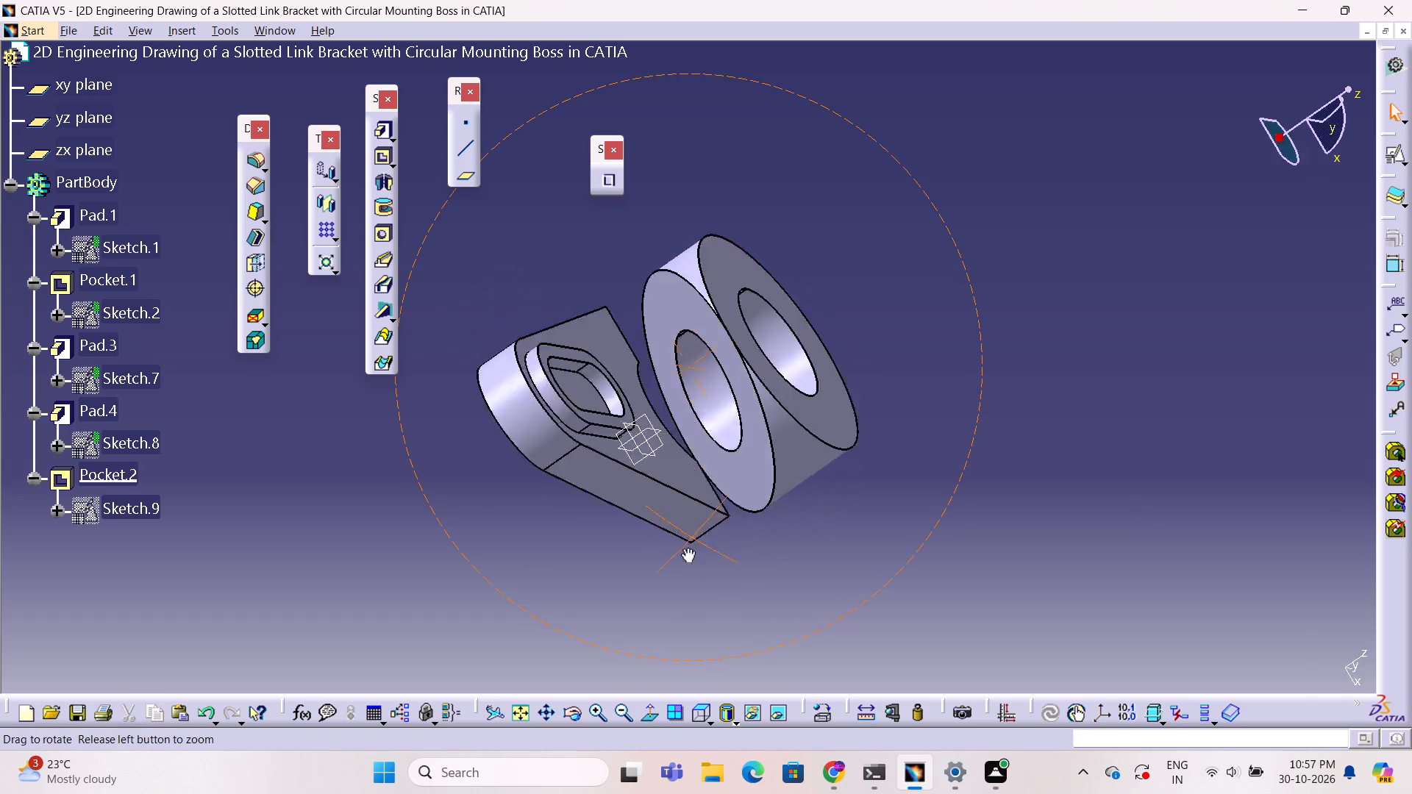
pyautogui.keyDown('ctrl'); pyautogui.moveTo(686, 548); pyautogui.dragTo(642, 635, button='middle'); pyautogui.keyUp('ctrl')
pyautogui.keyDown('ctrl'); pyautogui.moveTo(686, 548); pyautogui.dragTo(354, 658, button='right'); pyautogui.keyUp('ctrl')
pyautogui.keyDown('ctrl'); pyautogui.moveTo(635, 635); pyautogui.dragTo(354, 658, button='middle'); pyautogui.keyUp('ctrl')
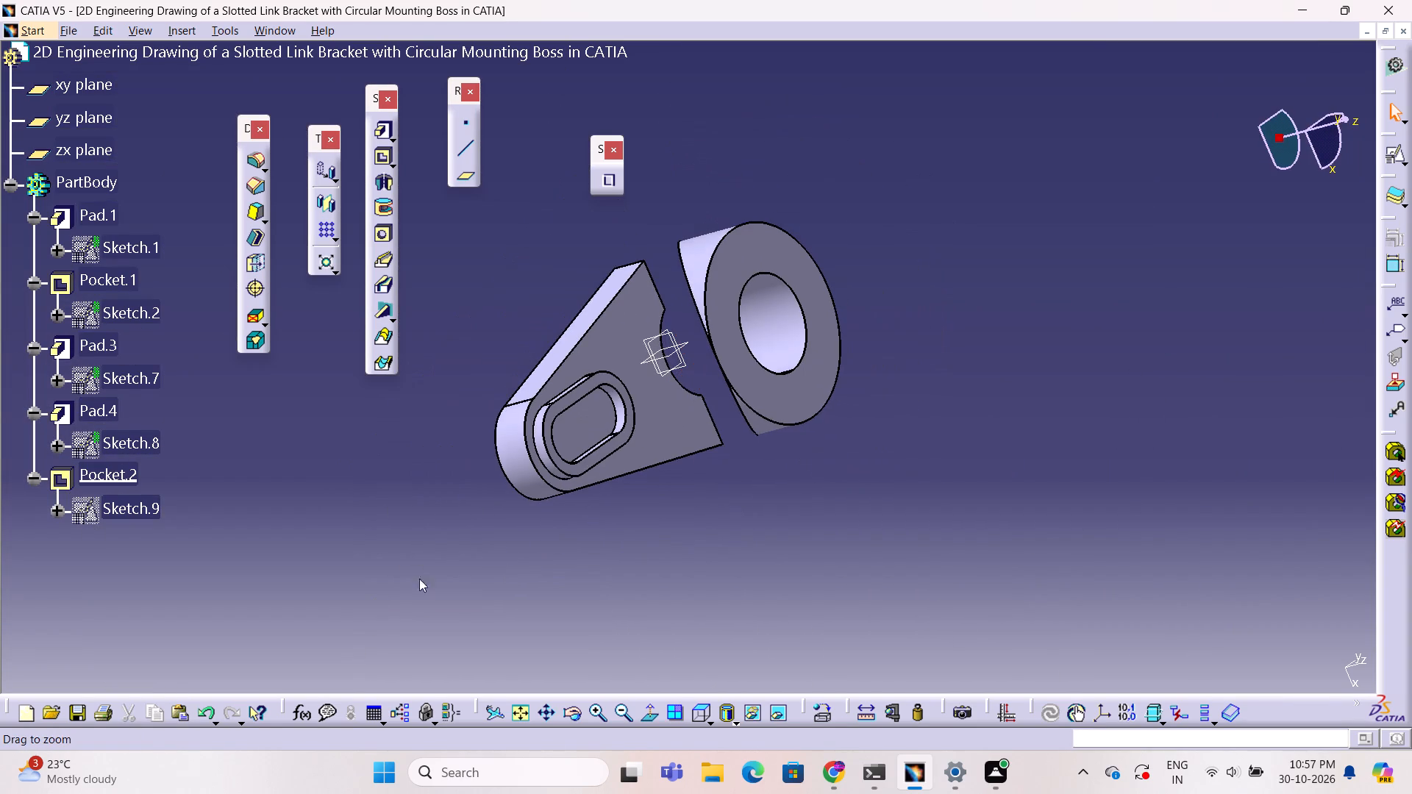
pyautogui.click(496, 559)
# Delete Pocket.2 from the PartBody while keeping its profile, Sketch.9.
pyautogui.rightClick(136, 484)
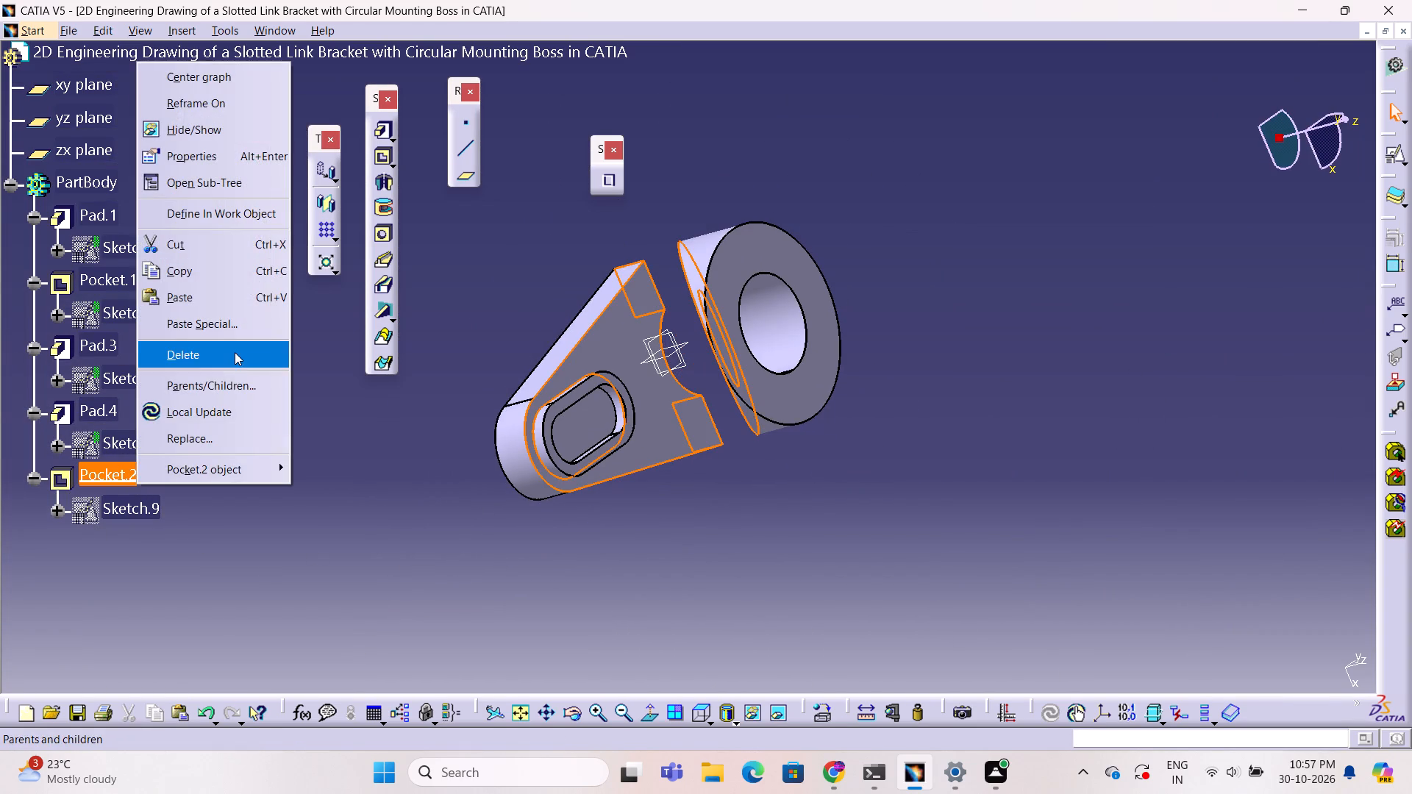
pyautogui.click(235, 352)
pyautogui.click(1261, 665)
pyautogui.click(910, 606)
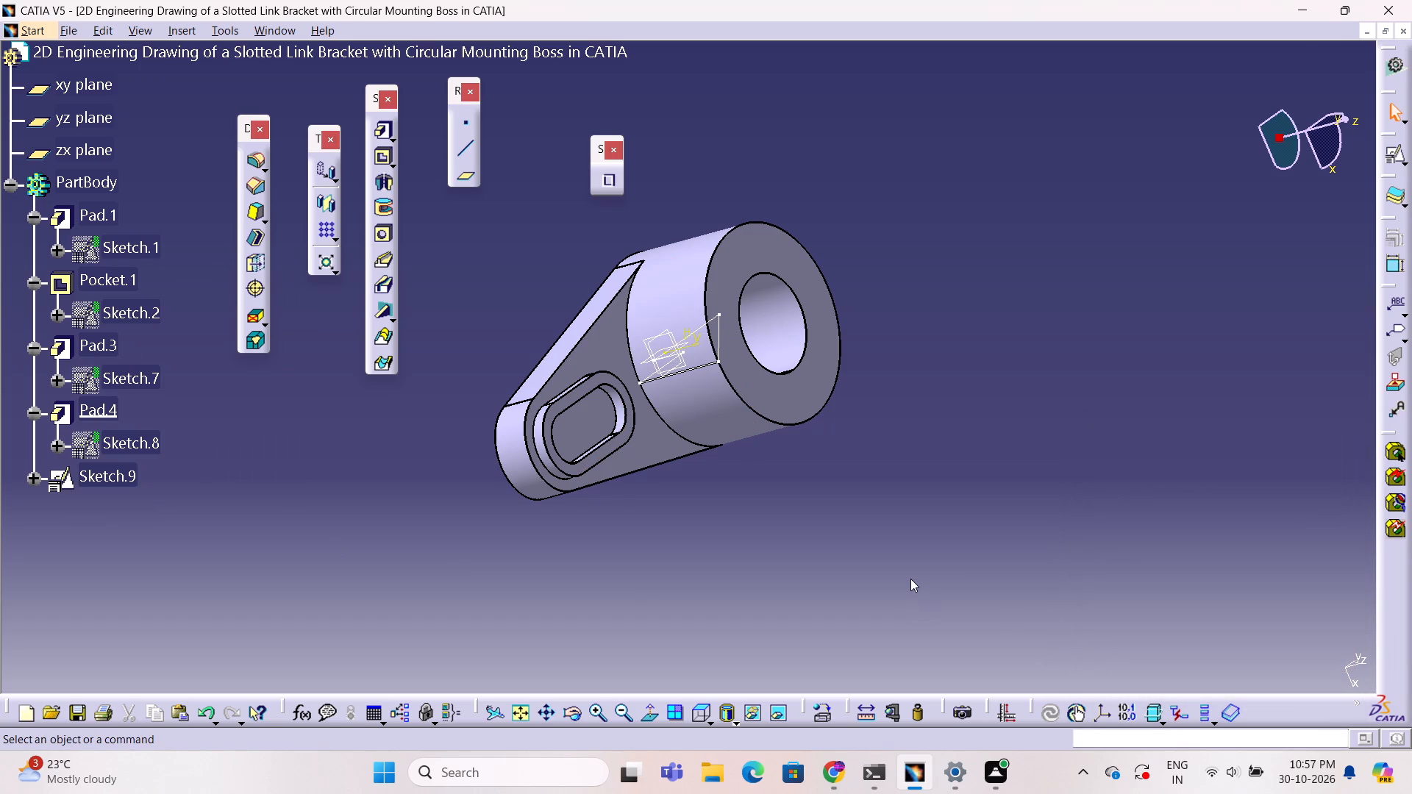
# Reopen Sketch.9, the sloped boss profile on the yz plane, for editing.
pyautogui.keyDown('ctrl'); pyautogui.moveTo(915, 577); pyautogui.dragTo(844, 594, button='right'); pyautogui.keyUp('ctrl')
pyautogui.keyDown('ctrl'); pyautogui.moveTo(915, 579); pyautogui.dragTo(852, 609, button='middle'); pyautogui.keyUp('ctrl')
pyautogui.moveTo(841, 516); pyautogui.dragTo(523, 351, button='middle')
pyautogui.moveTo(841, 518); pyautogui.dragTo(524, 350, button='right')
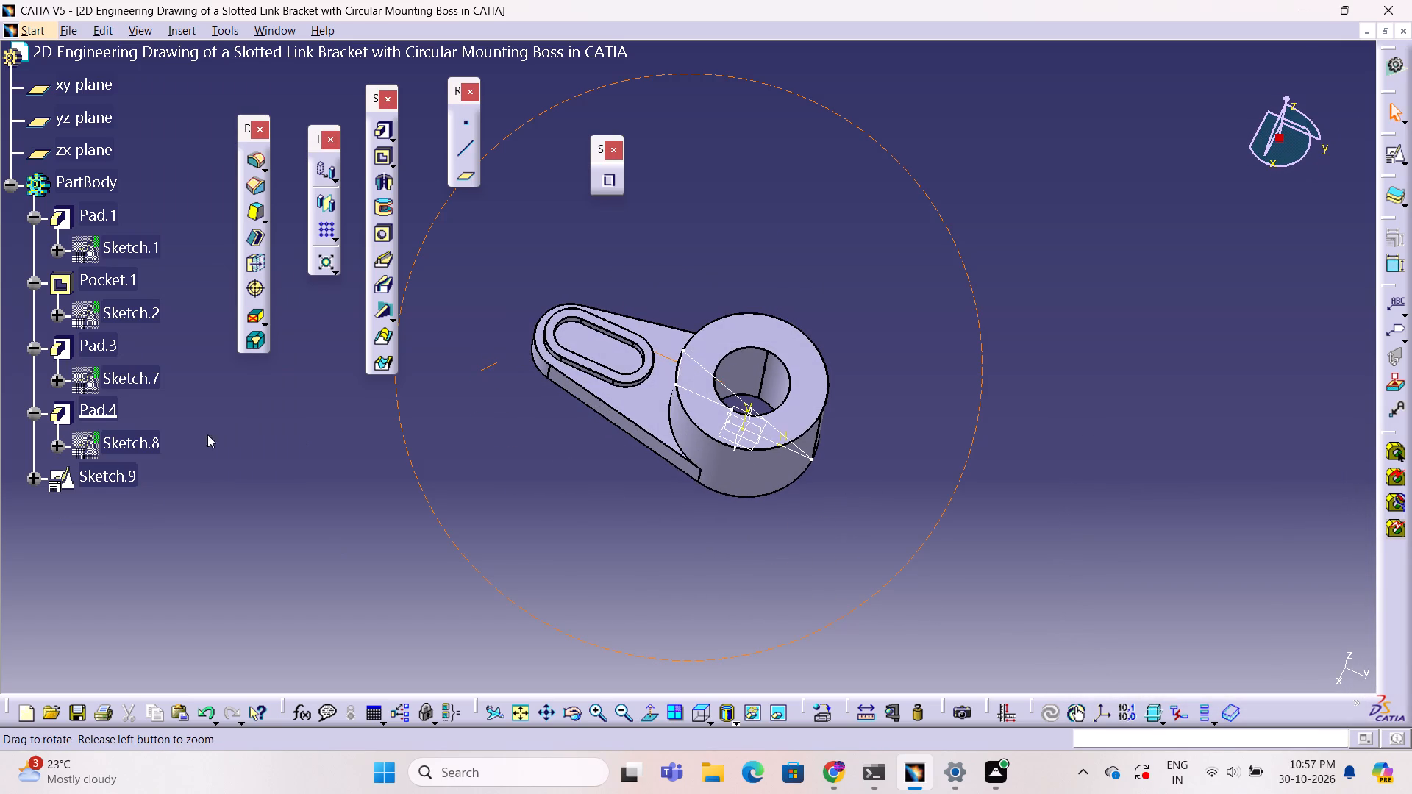
pyautogui.doubleClick(130, 474)
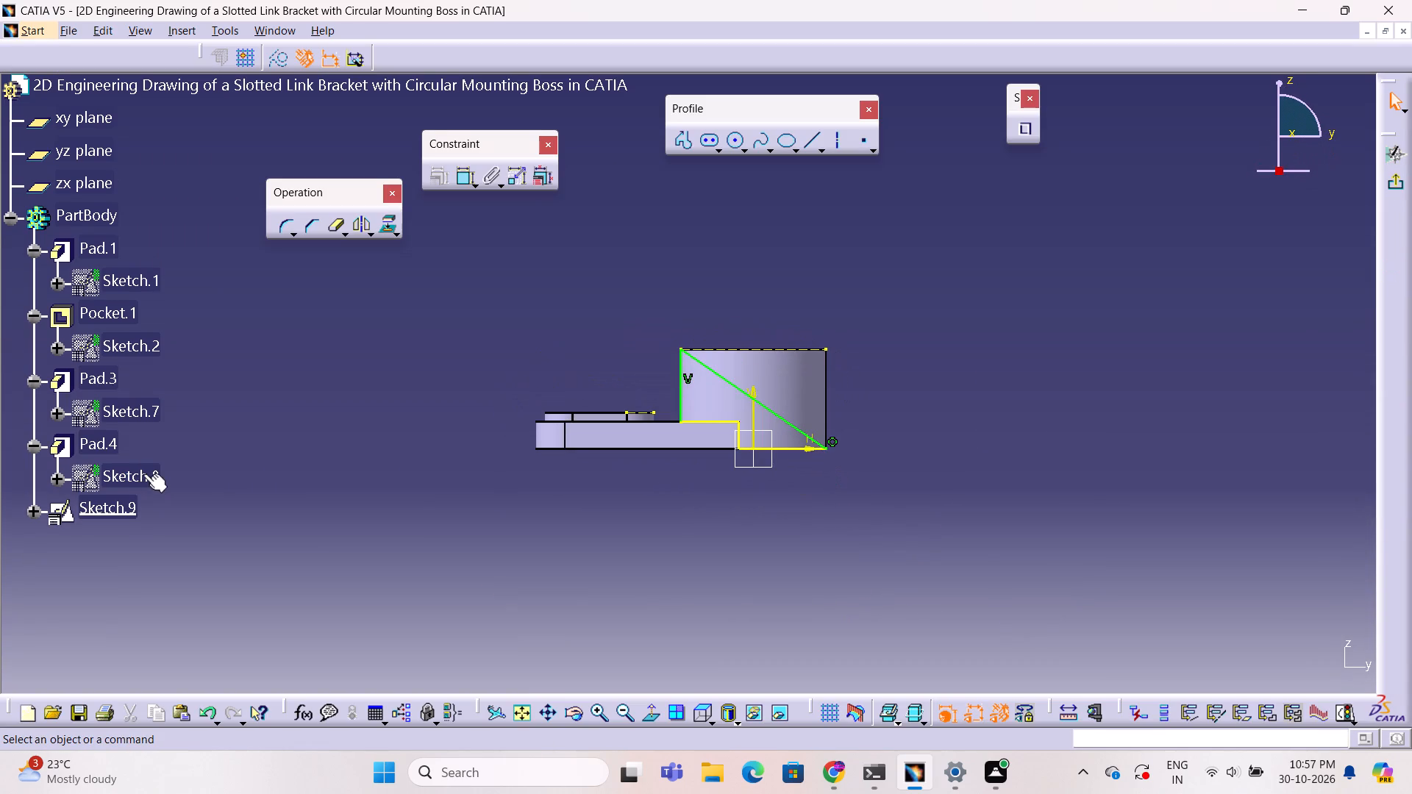
pyautogui.doubleClick(143, 473)
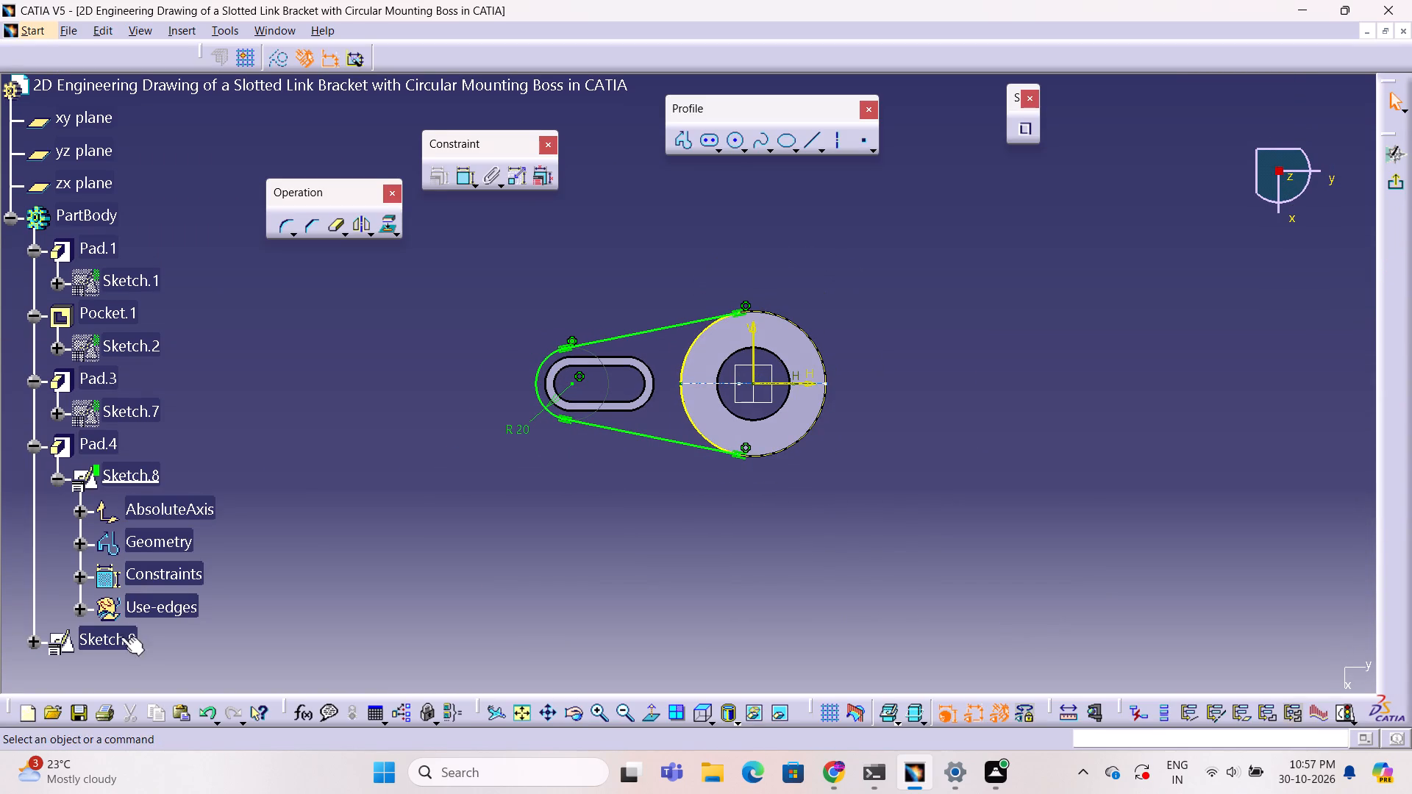
pyautogui.doubleClick(121, 640)
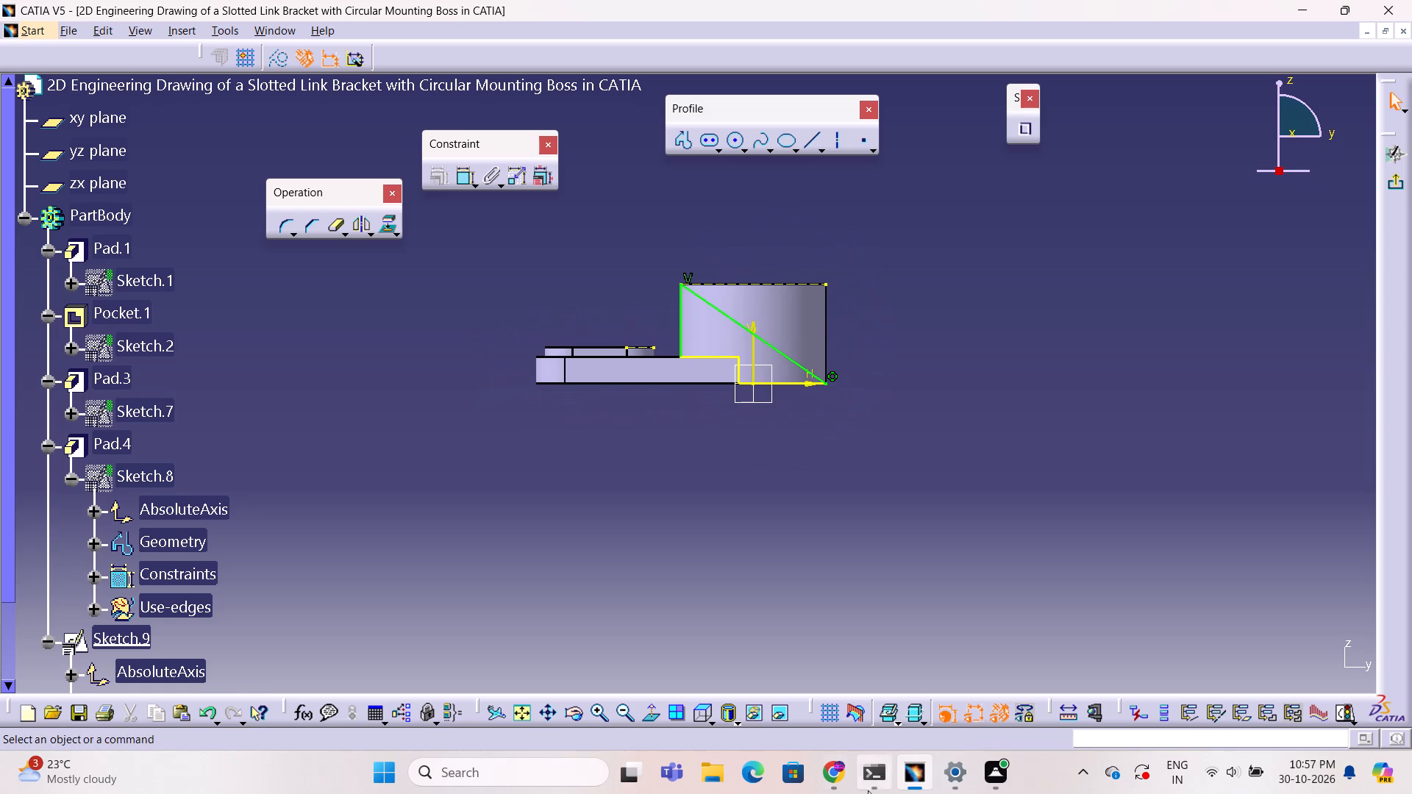
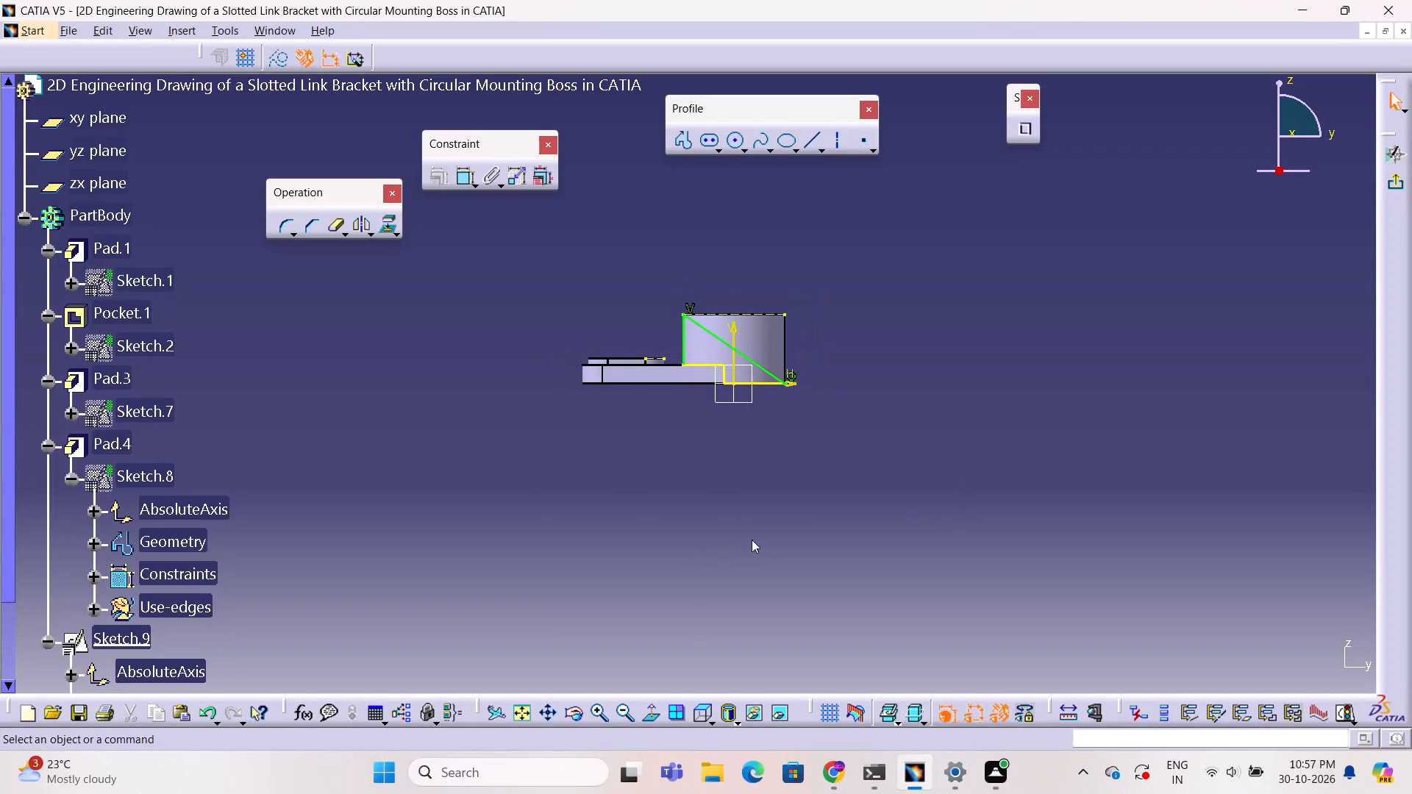
# Delete the coincidence constraint holding the sloped line's lower end at the far bottom corner of the boss.
pyautogui.keyDown('ctrl'); pyautogui.moveTo(769, 537); pyautogui.dragTo(776, 496, button='middle'); pyautogui.keyUp('ctrl')
pyautogui.keyDown('ctrl'); pyautogui.moveTo(777, 493); pyautogui.dragTo(711, 546, button='middle'); pyautogui.keyUp('ctrl')
pyautogui.keyDown('ctrl'); pyautogui.moveTo(777, 493); pyautogui.dragTo(711, 546, button='right'); pyautogui.keyUp('ctrl')
pyautogui.rightClick(711, 546)
pyautogui.scroll(-1, 200, 501)
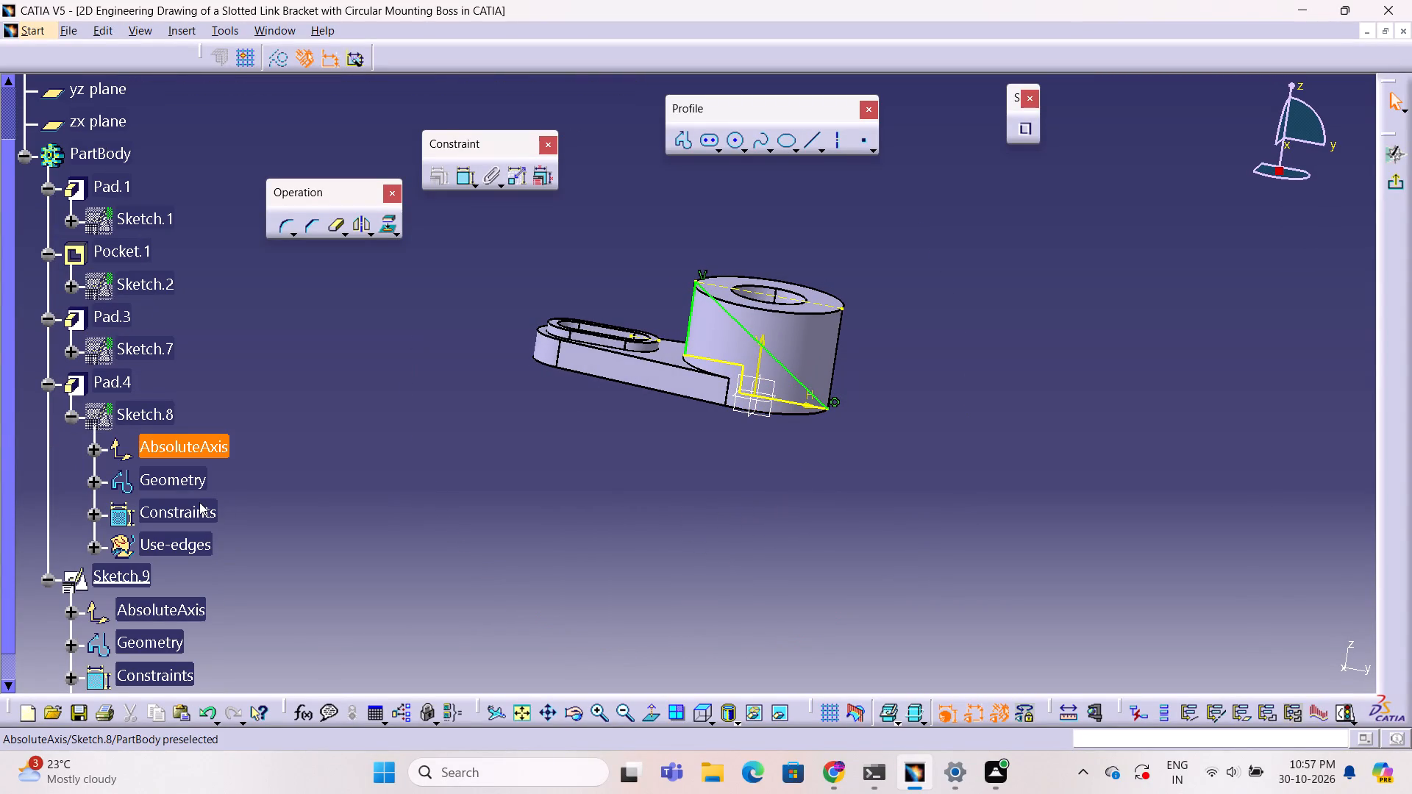
pyautogui.scroll(-2, 190, 490)
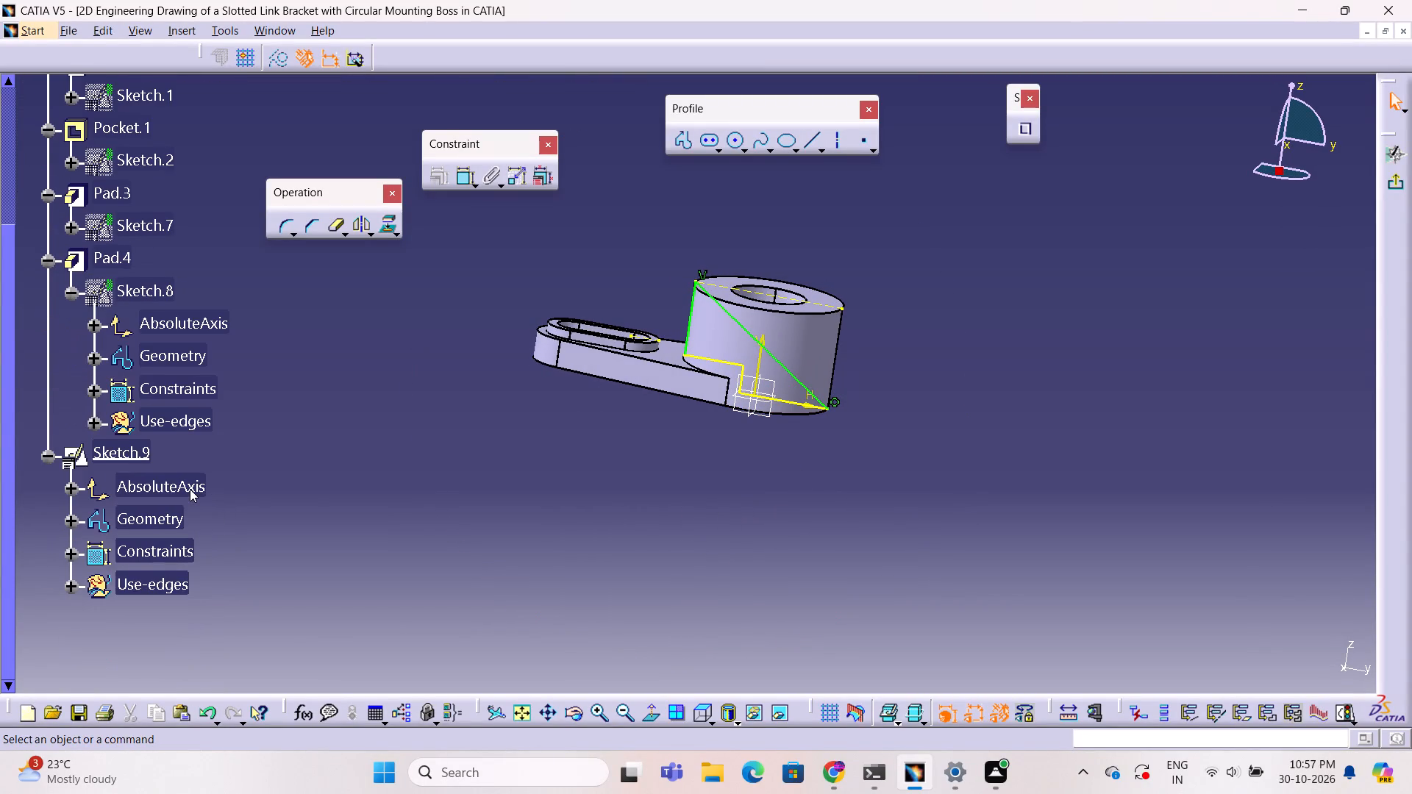
pyautogui.scroll(1, 190, 489)
pyautogui.keyDown('ctrl'); pyautogui.moveTo(872, 491); pyautogui.dragTo(919, 354, button='middle'); pyautogui.keyUp('ctrl')
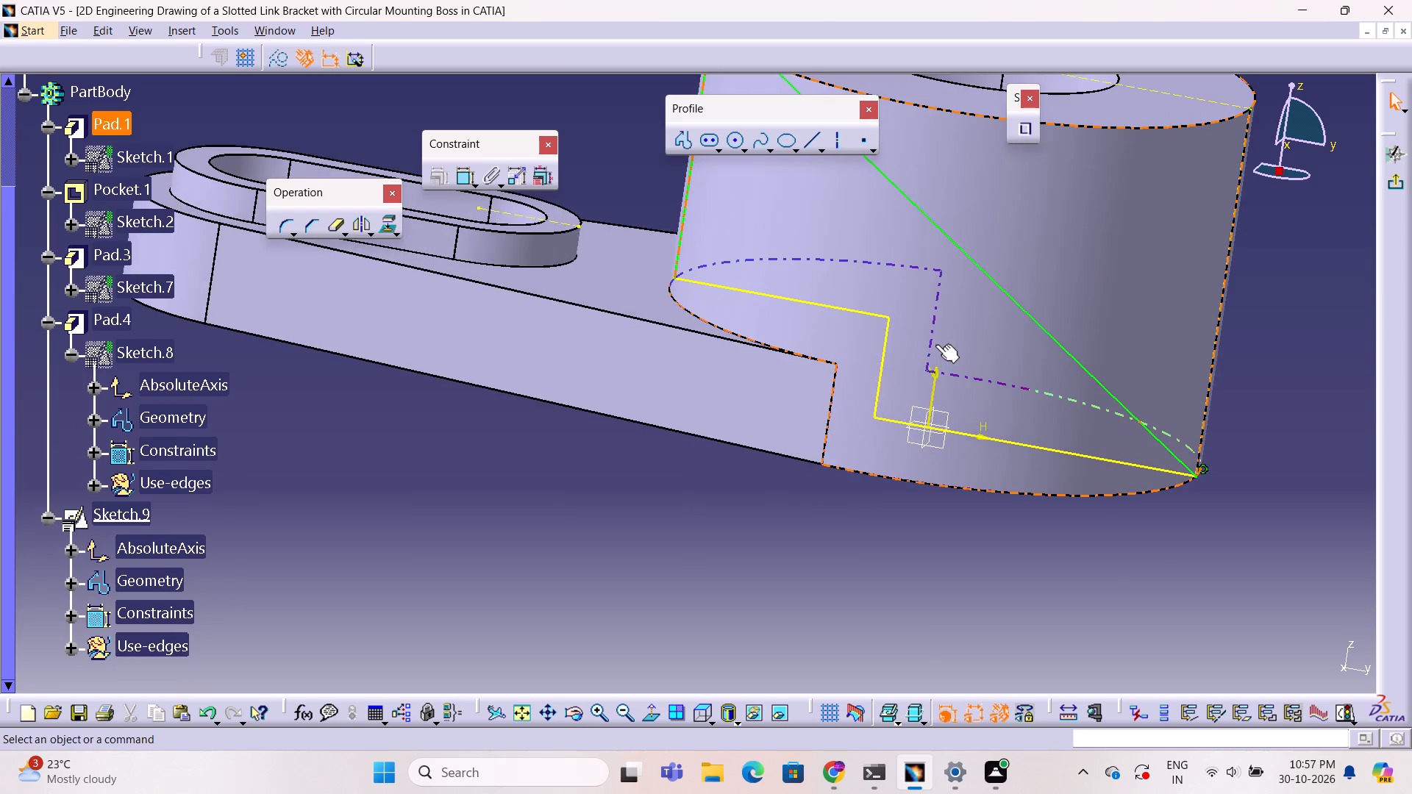
pyautogui.keyDown('ctrl'); pyautogui.moveTo(935, 344); pyautogui.dragTo(925, 390, button='middle'); pyautogui.keyUp('ctrl')
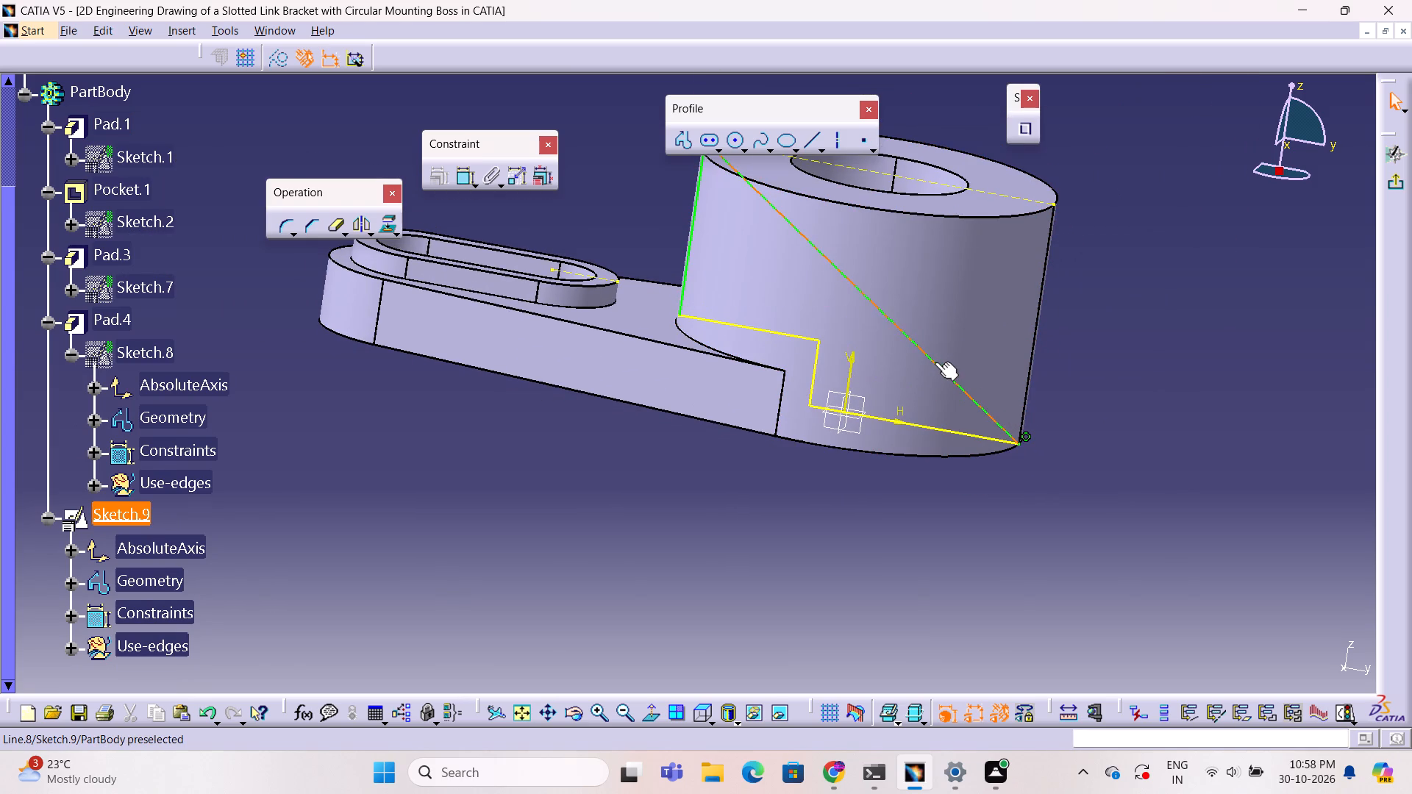
pyautogui.click(935, 362)
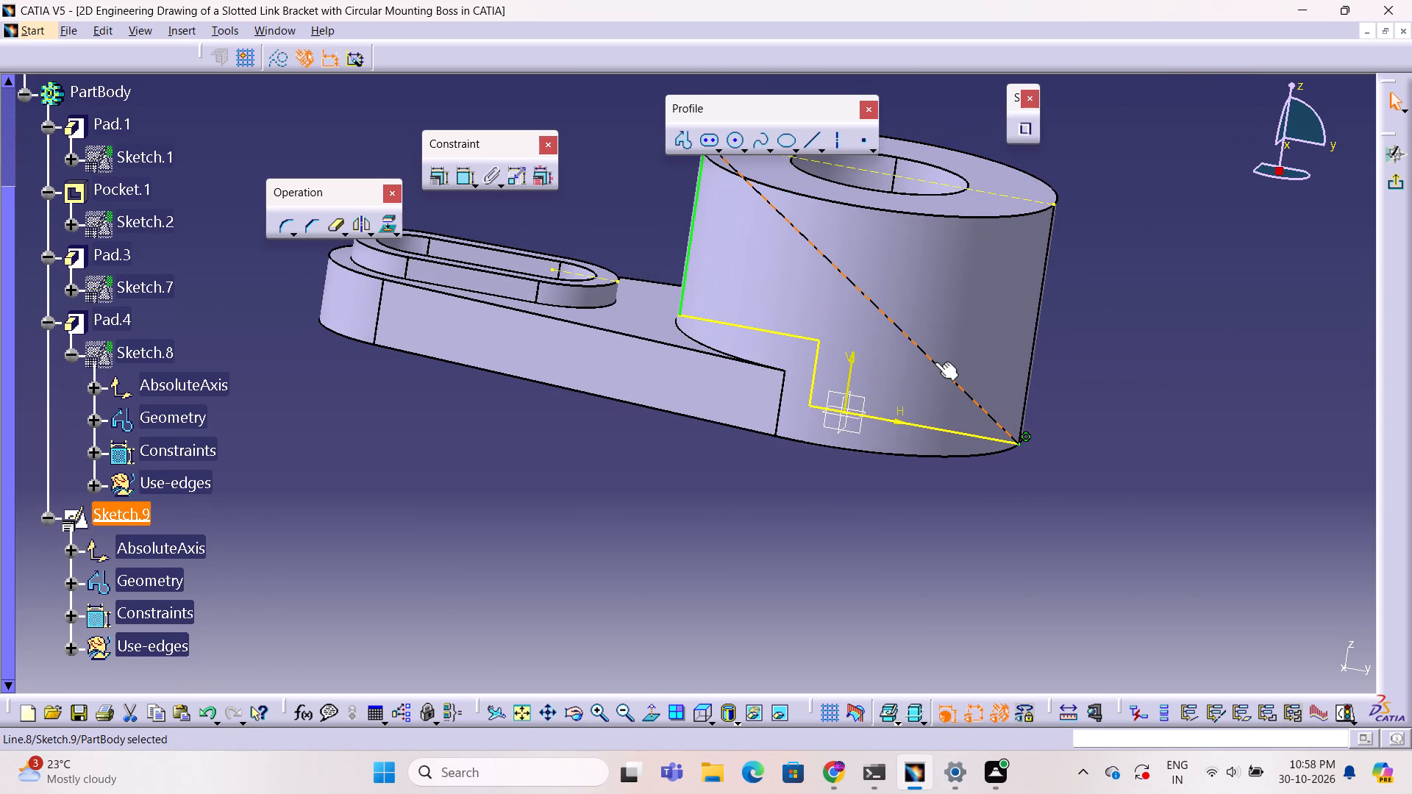
pyautogui.press('Escape')
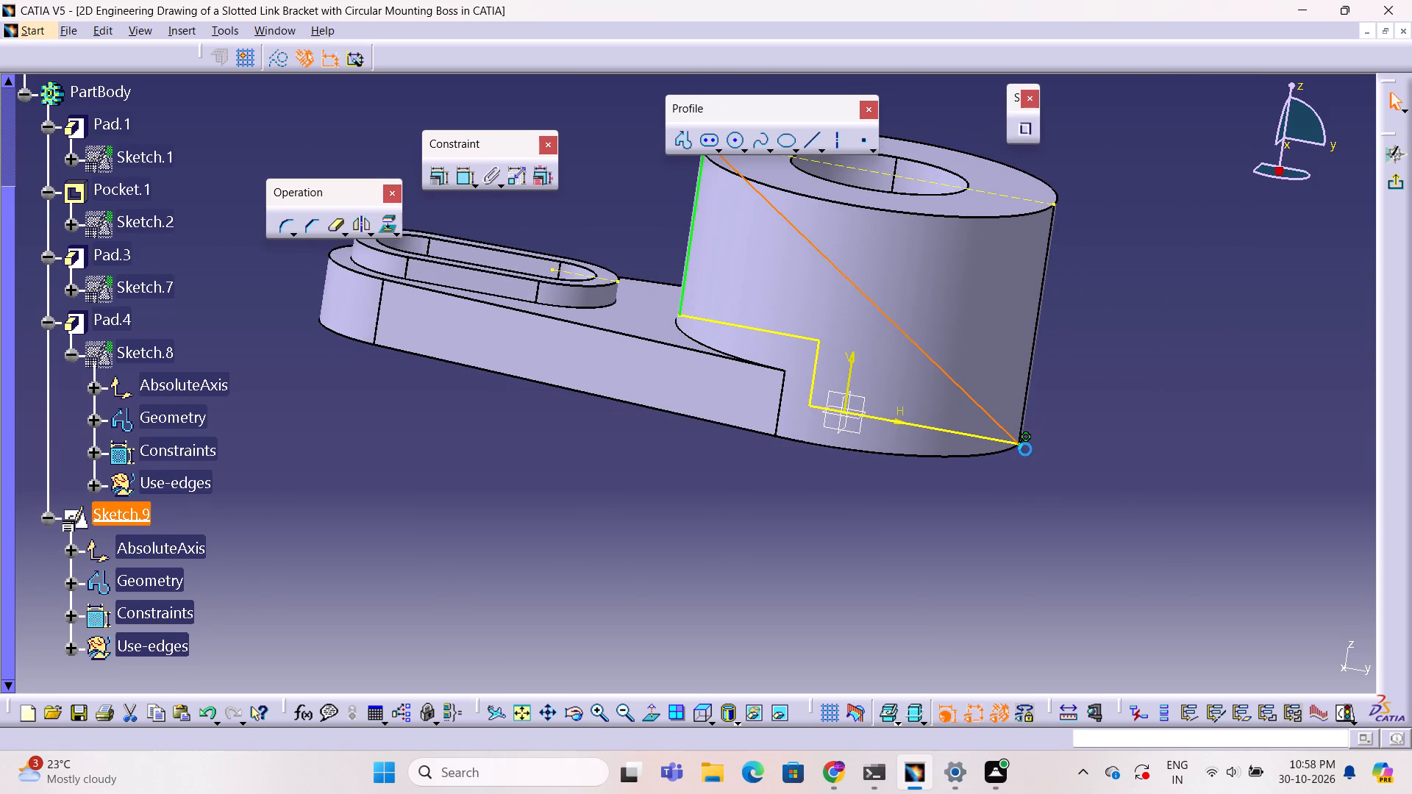
pyautogui.click(1027, 435)
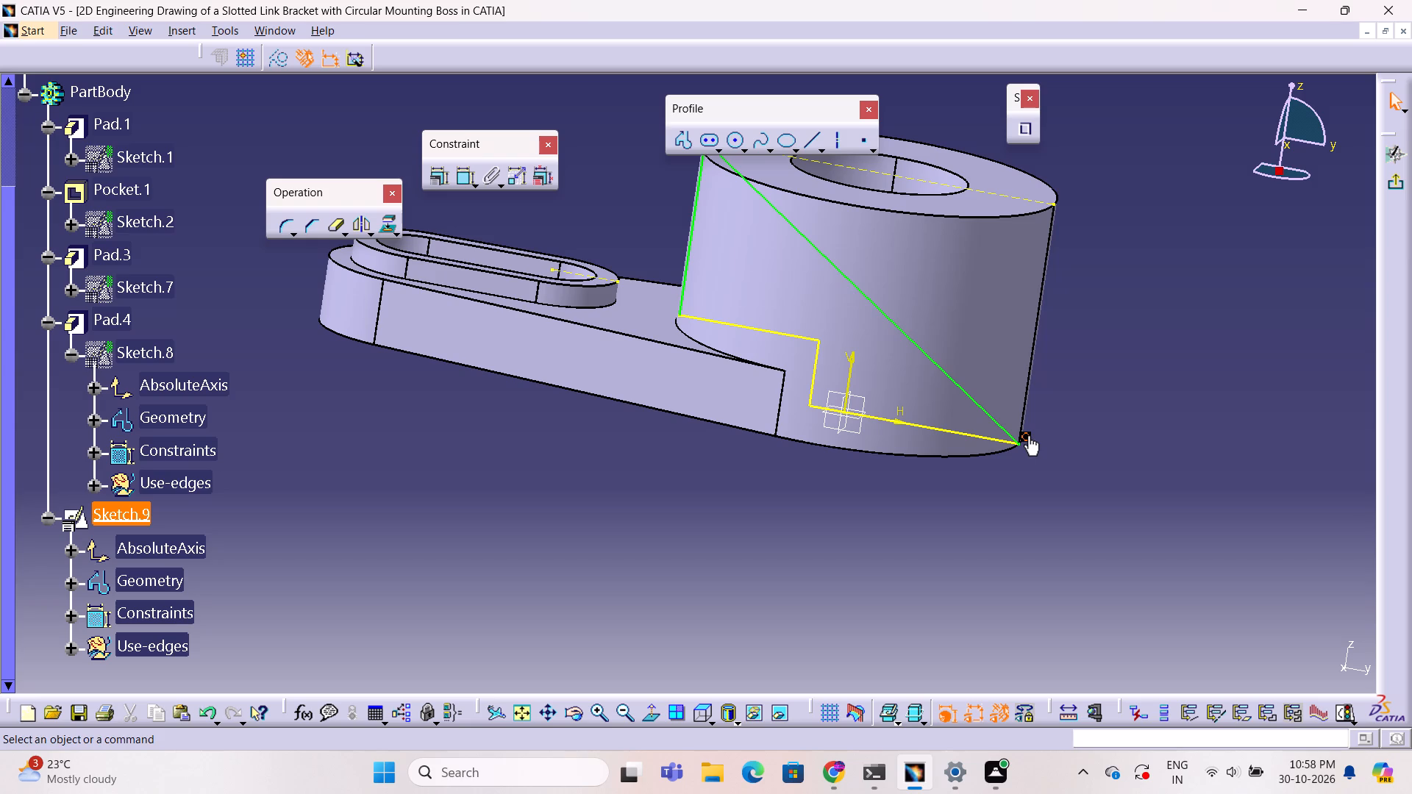
pyautogui.press('Delete')
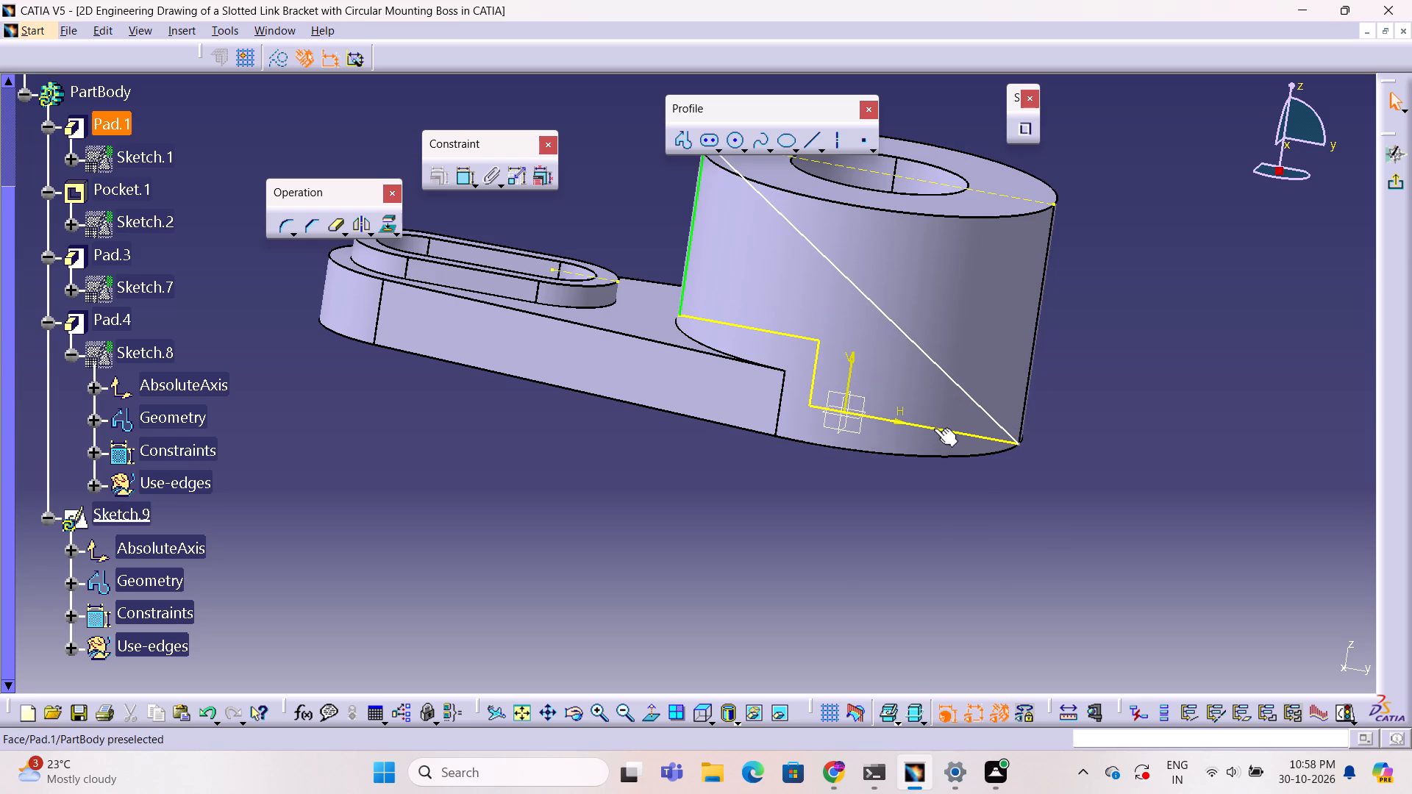
# Convert the projected stepped lower edge of the boss in Sketch.9 to construction geometry.
pyautogui.click(934, 428)
pyautogui.click(282, 62)
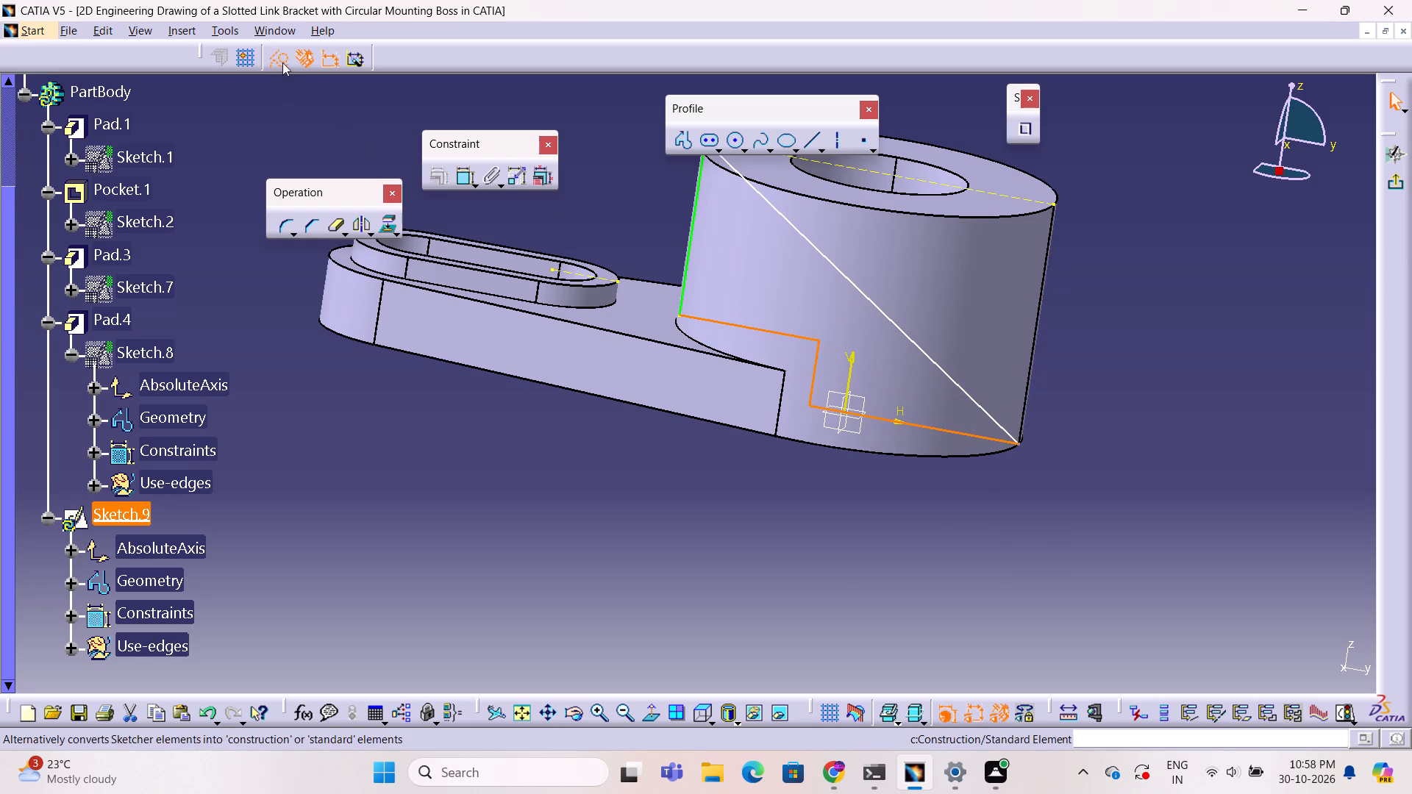
pyautogui.click(533, 610)
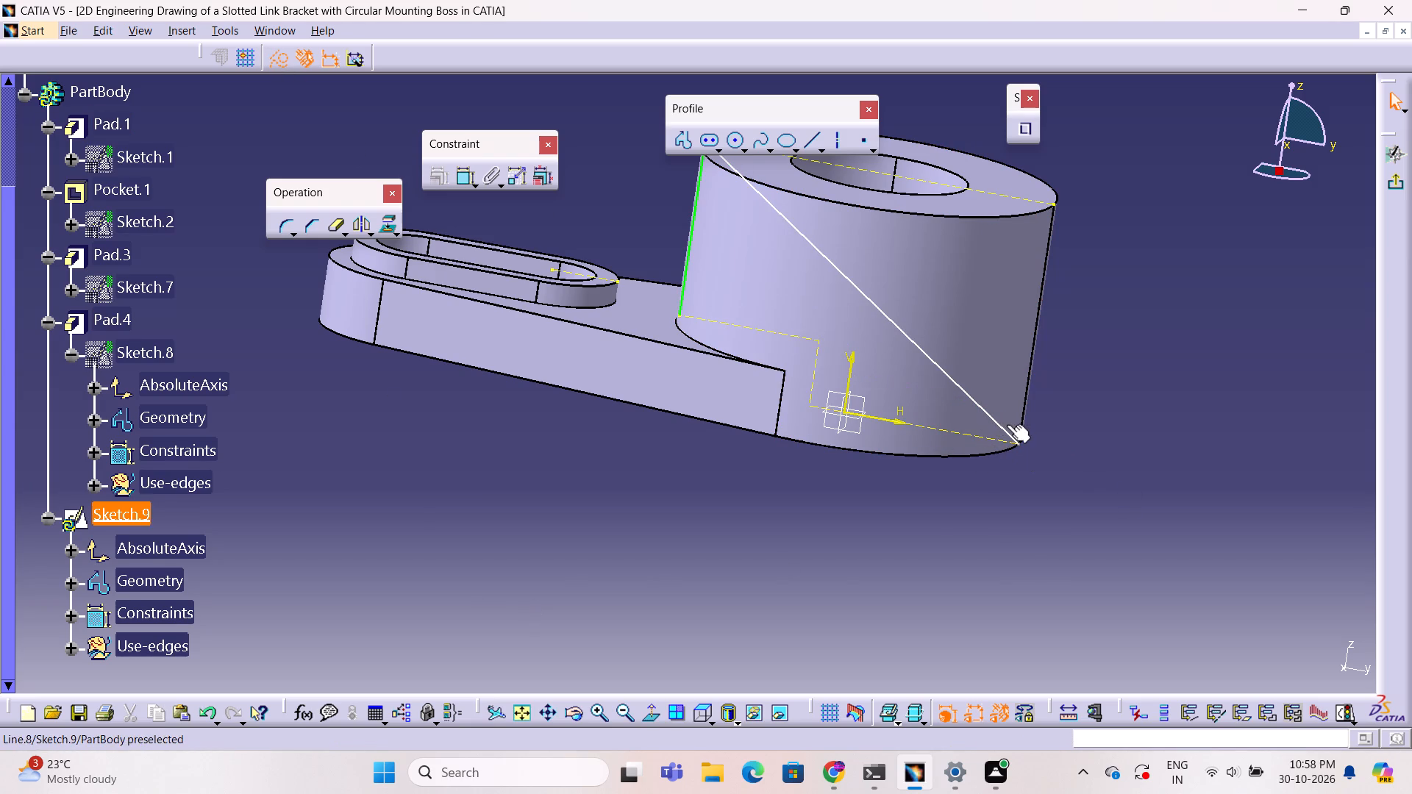
# Move the sloped line's free lower end off the boss and make it coincident with the slot rim's top-edge endpoint nearest the boss.
pyautogui.moveTo(1006, 429); pyautogui.dragTo(635, 265)
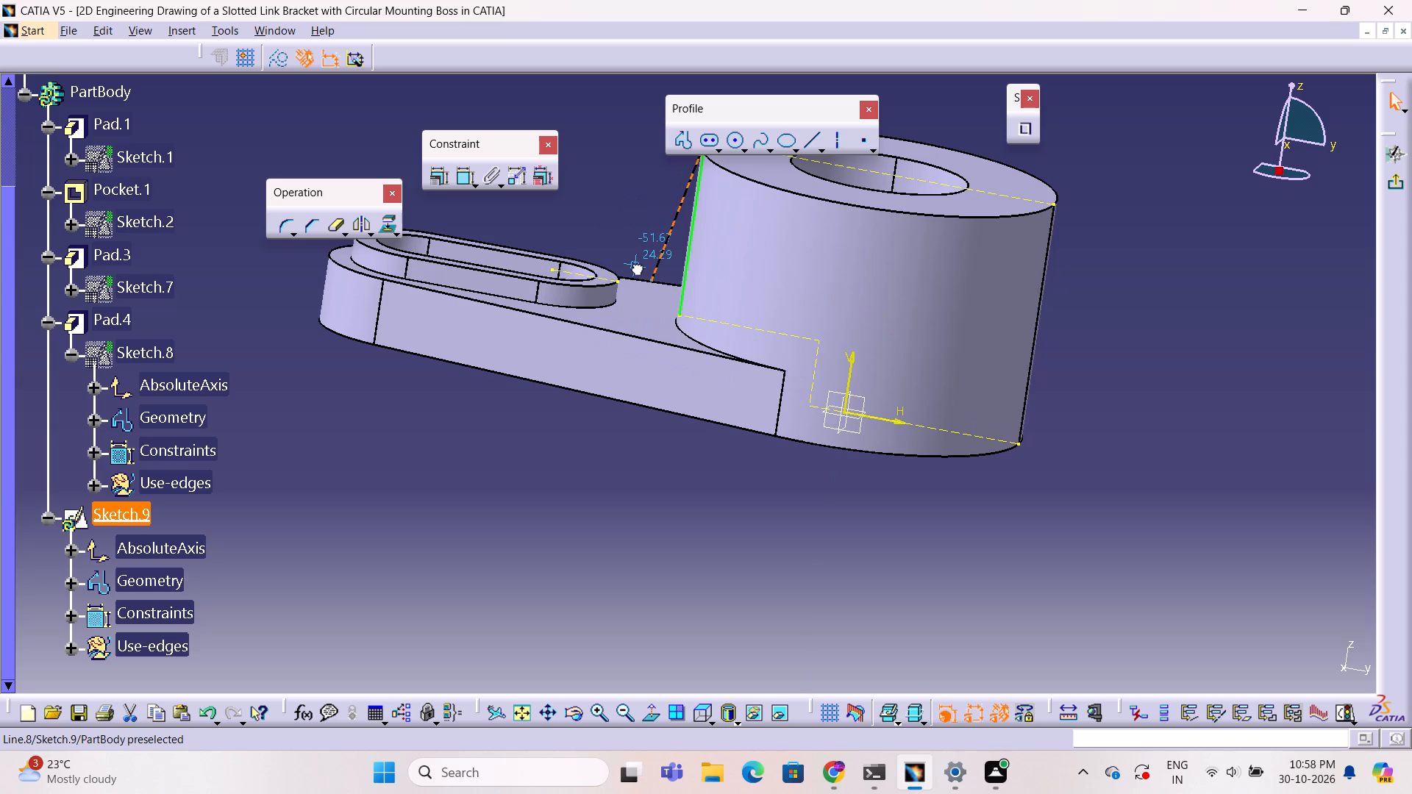
pyautogui.moveTo(635, 265); pyautogui.dragTo(633, 263)
pyautogui.keyDown('ctrl'); pyautogui.moveTo(577, 454); pyautogui.dragTo(621, 451, button='middle'); pyautogui.keyUp('ctrl')
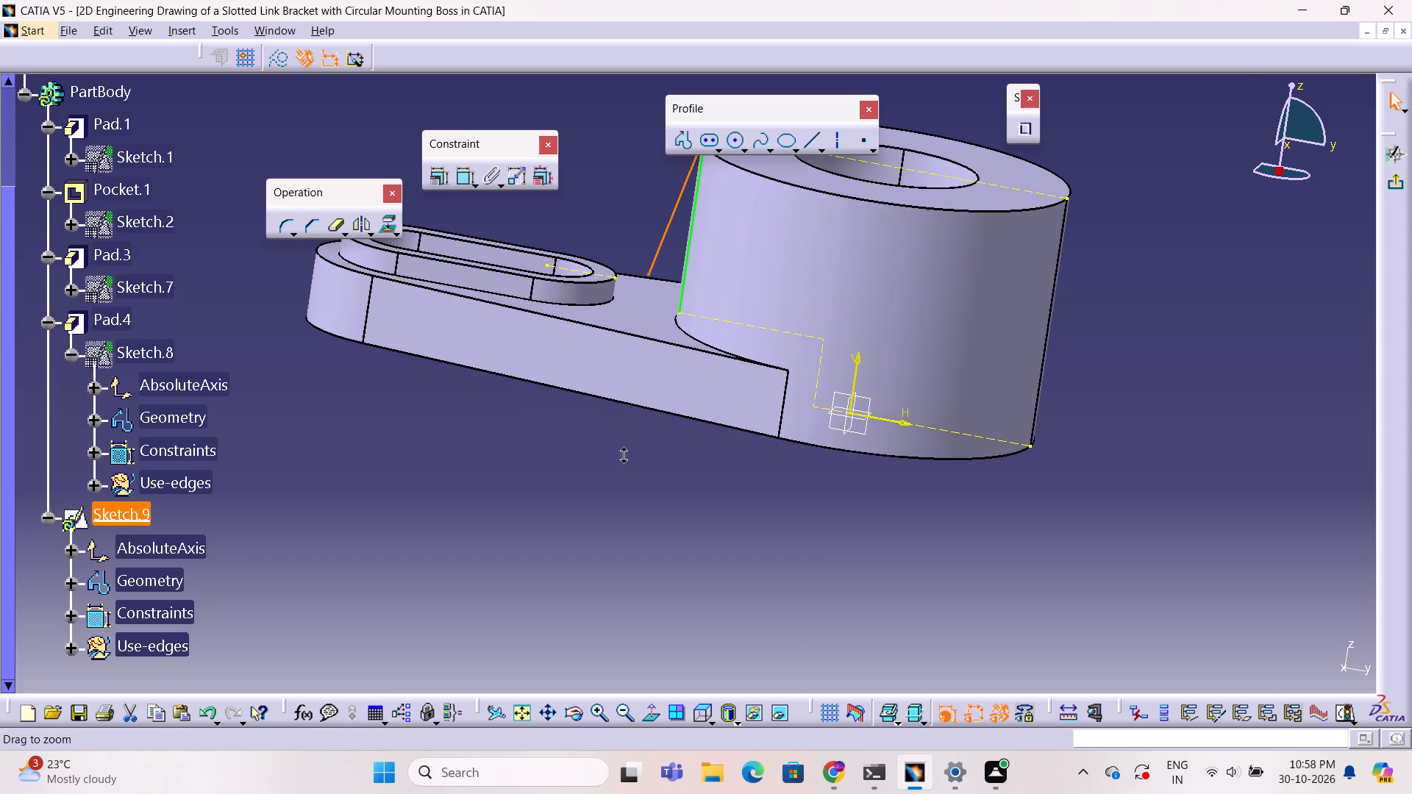
pyautogui.keyDown('ctrl'); pyautogui.moveTo(621, 451); pyautogui.dragTo(679, 407, button='middle'); pyautogui.keyUp('ctrl')
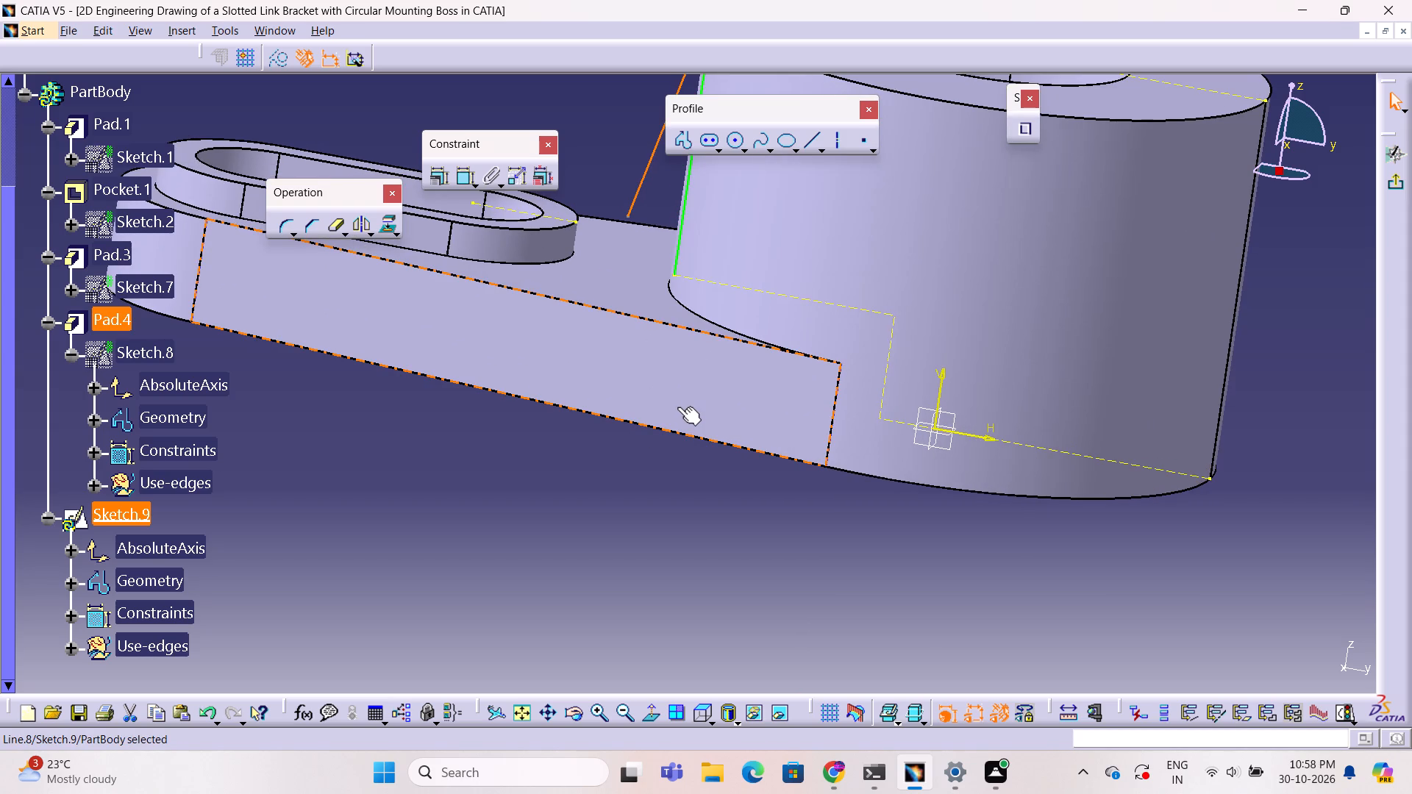
pyautogui.moveTo(524, 457); pyautogui.dragTo(621, 479, button='middle')
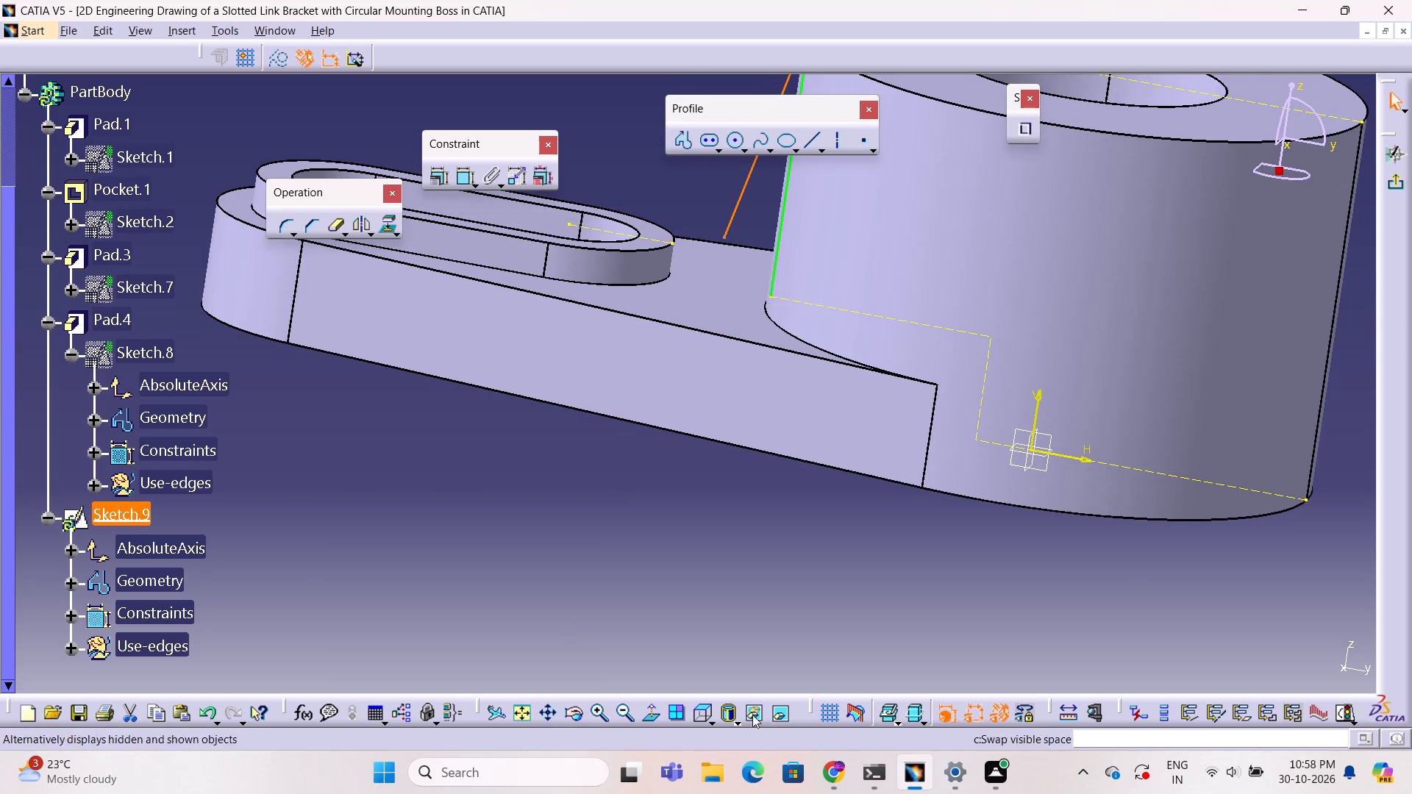
pyautogui.click(698, 715)
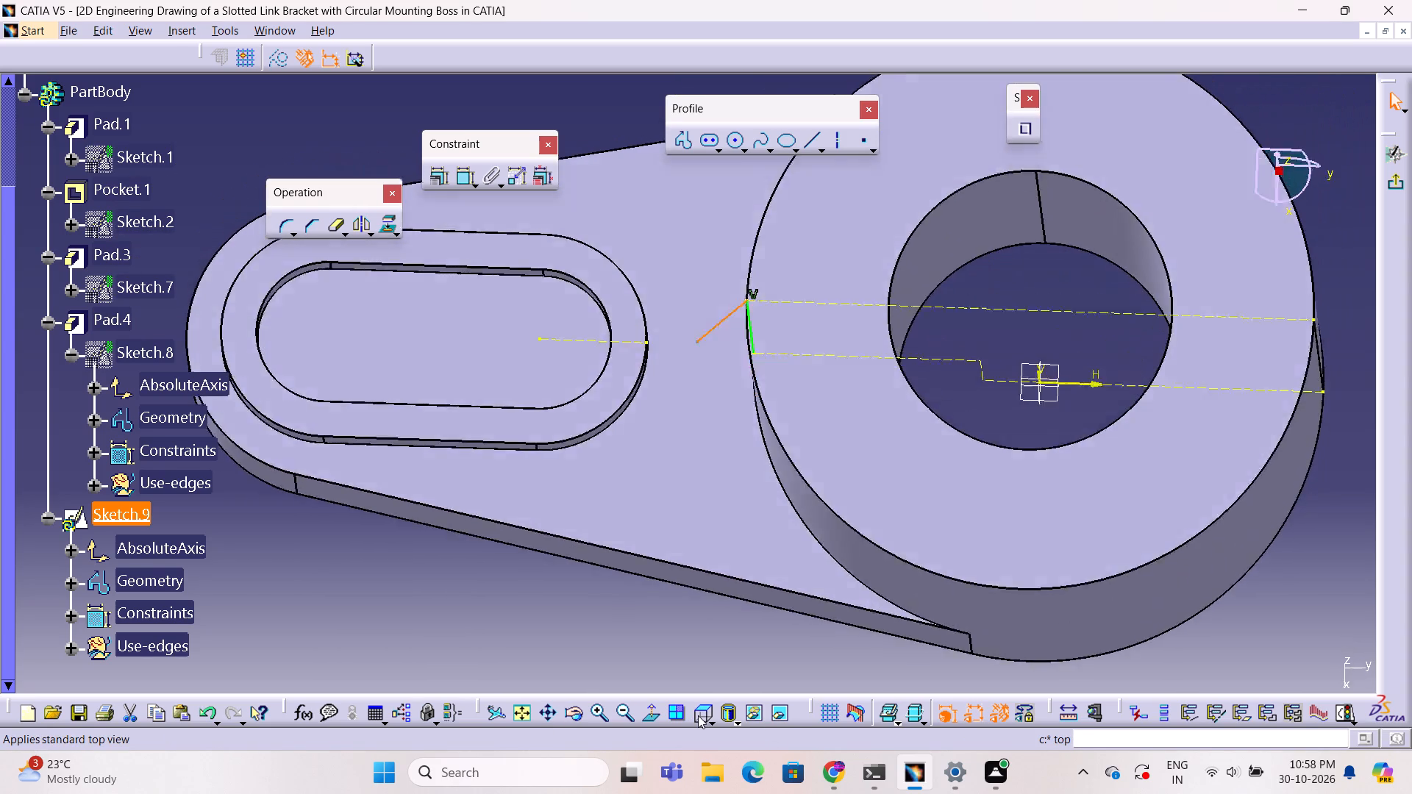
pyautogui.click(712, 722)
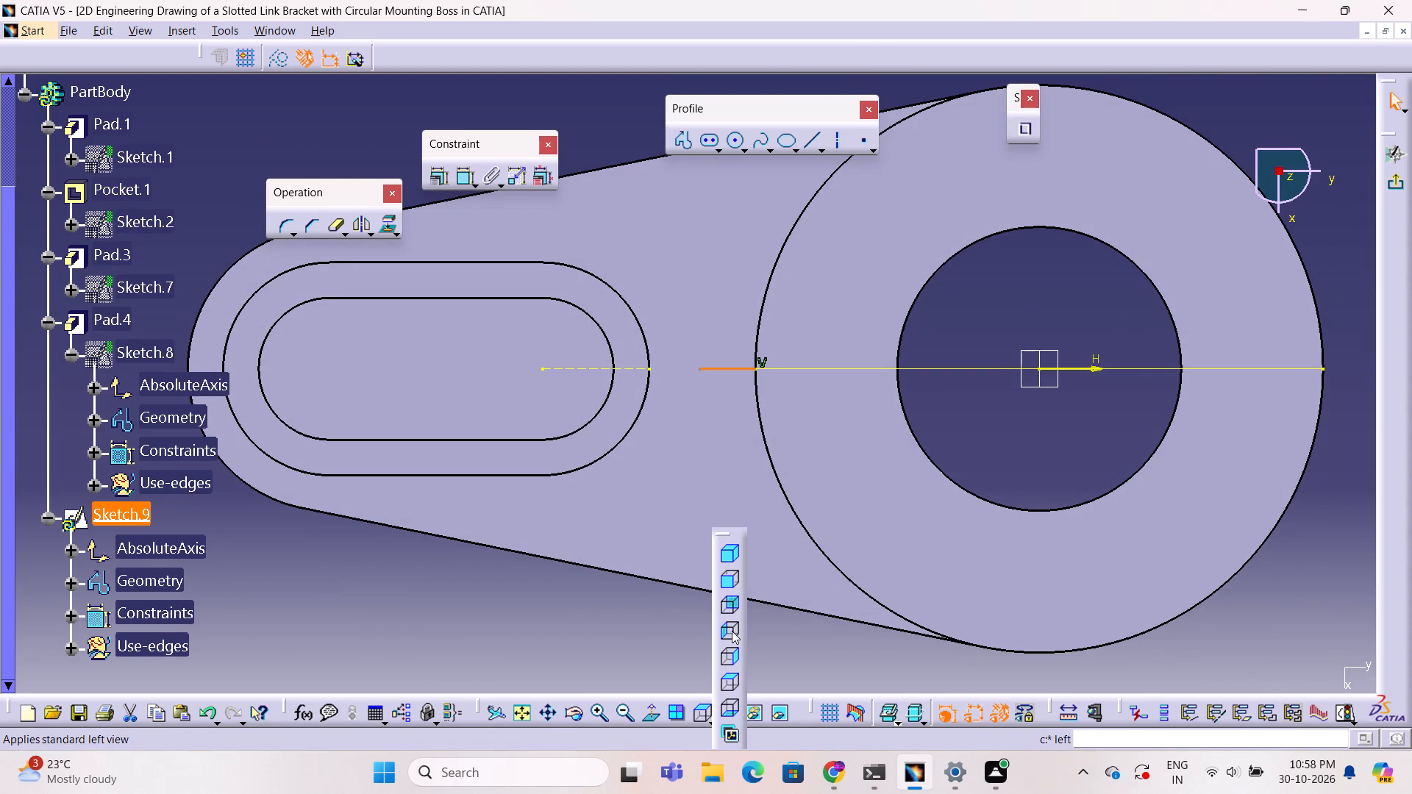
pyautogui.click(732, 579)
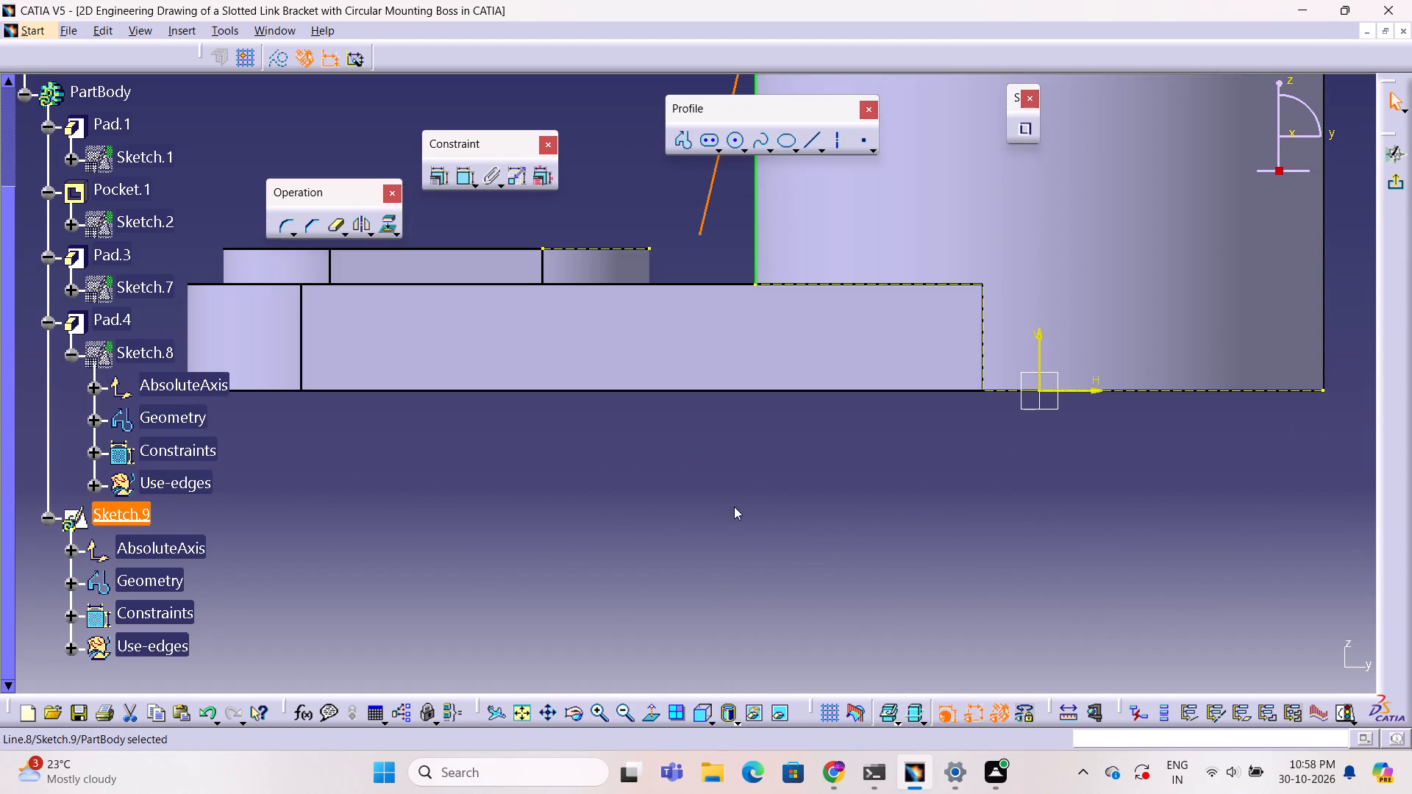
pyautogui.keyDown('ctrl'); pyautogui.moveTo(735, 503); pyautogui.dragTo(745, 588, button='middle'); pyautogui.keyUp('ctrl')
pyautogui.keyDown('ctrl'); pyautogui.moveTo(743, 570); pyautogui.dragTo(753, 527, button='middle'); pyautogui.keyUp('ctrl')
pyautogui.moveTo(755, 518); pyautogui.dragTo(764, 627, button='middle')
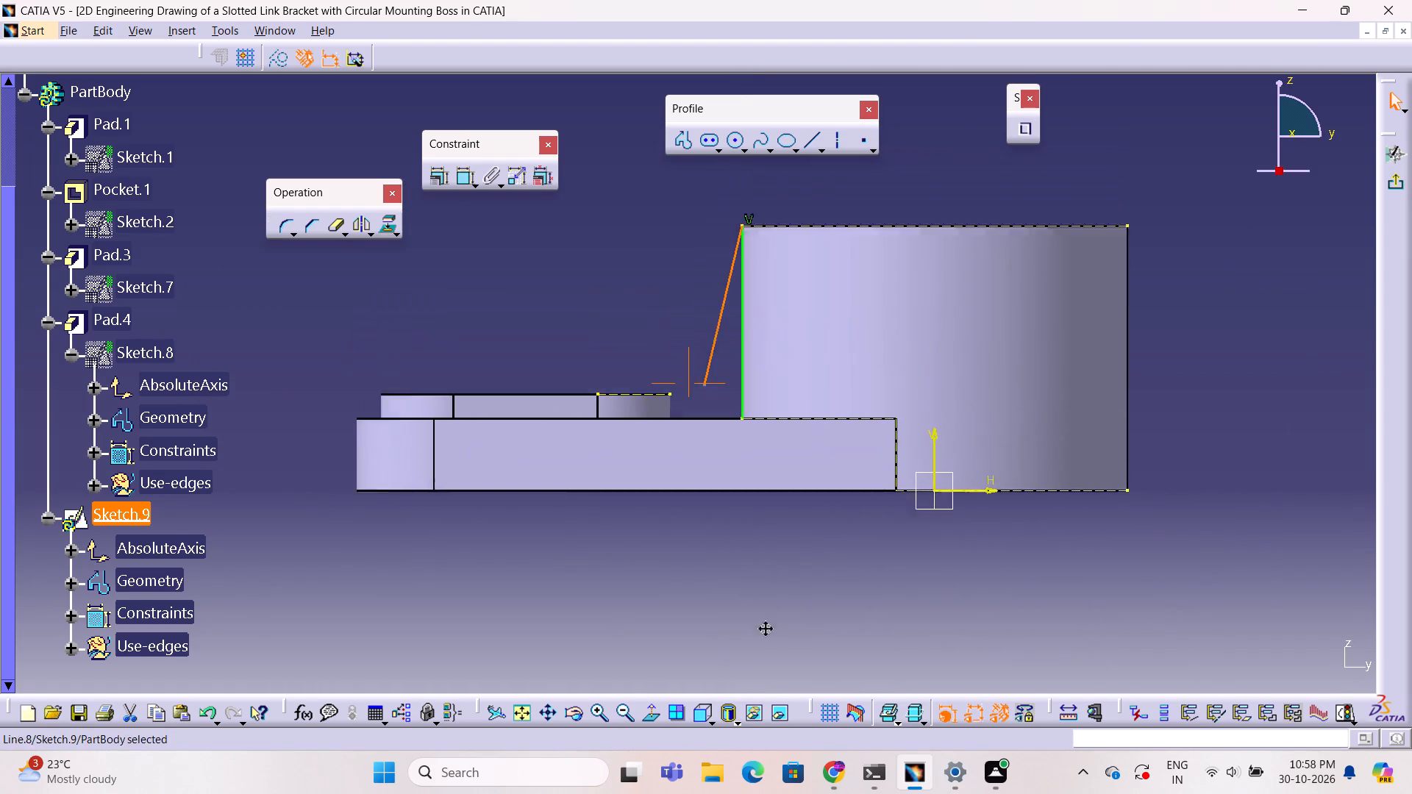
pyautogui.moveTo(764, 627); pyautogui.dragTo(765, 646, button='middle')
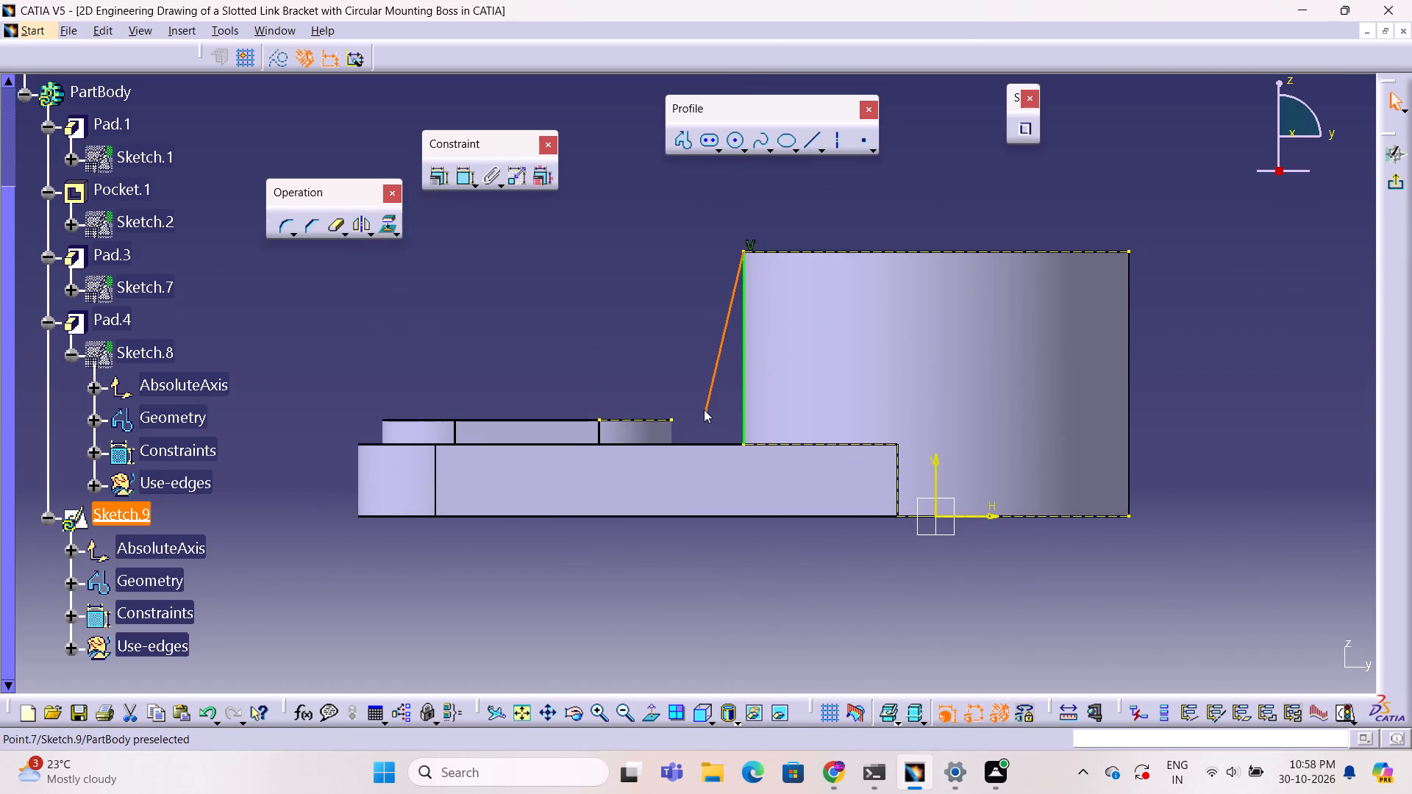
pyautogui.click(707, 409)
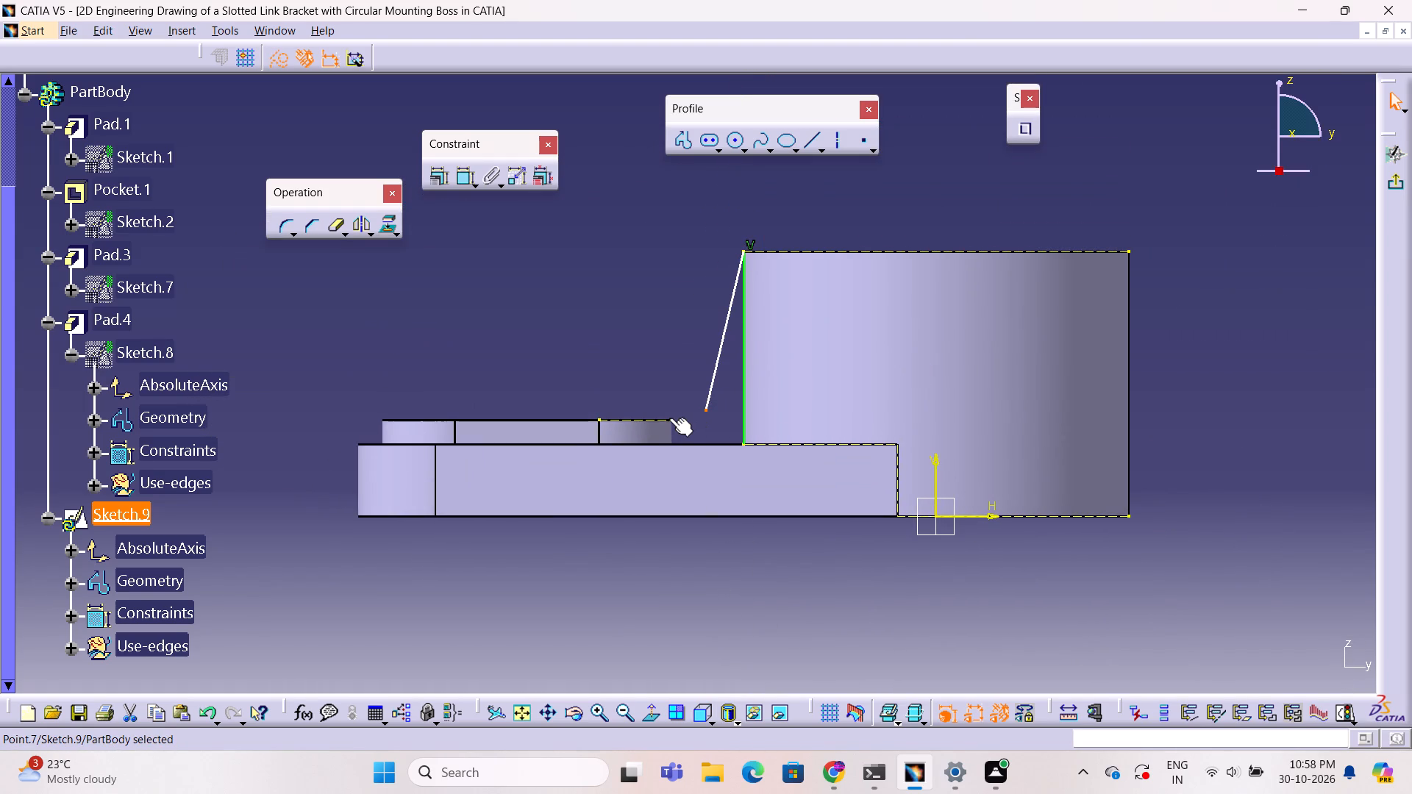
pyautogui.click(669, 418)
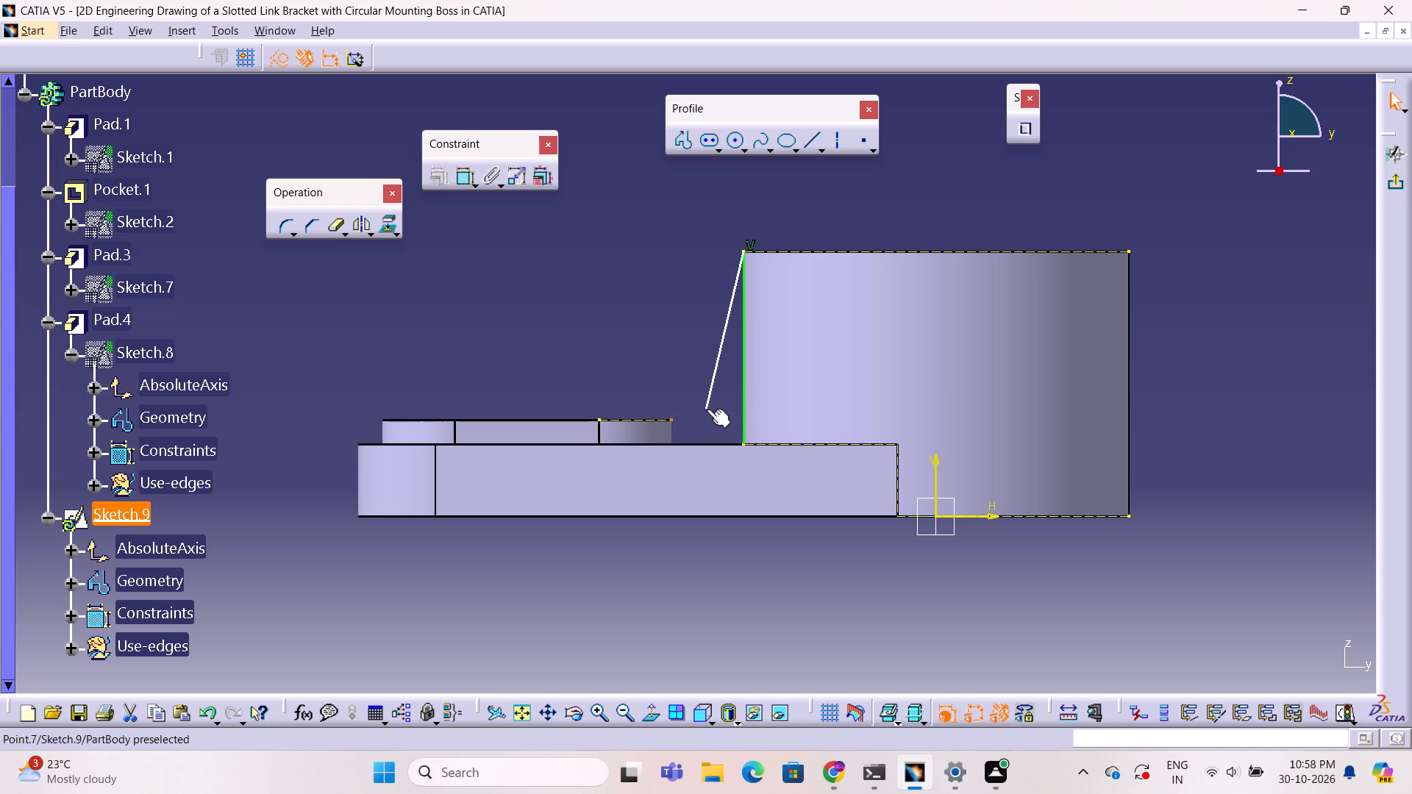
pyautogui.click(705, 407)
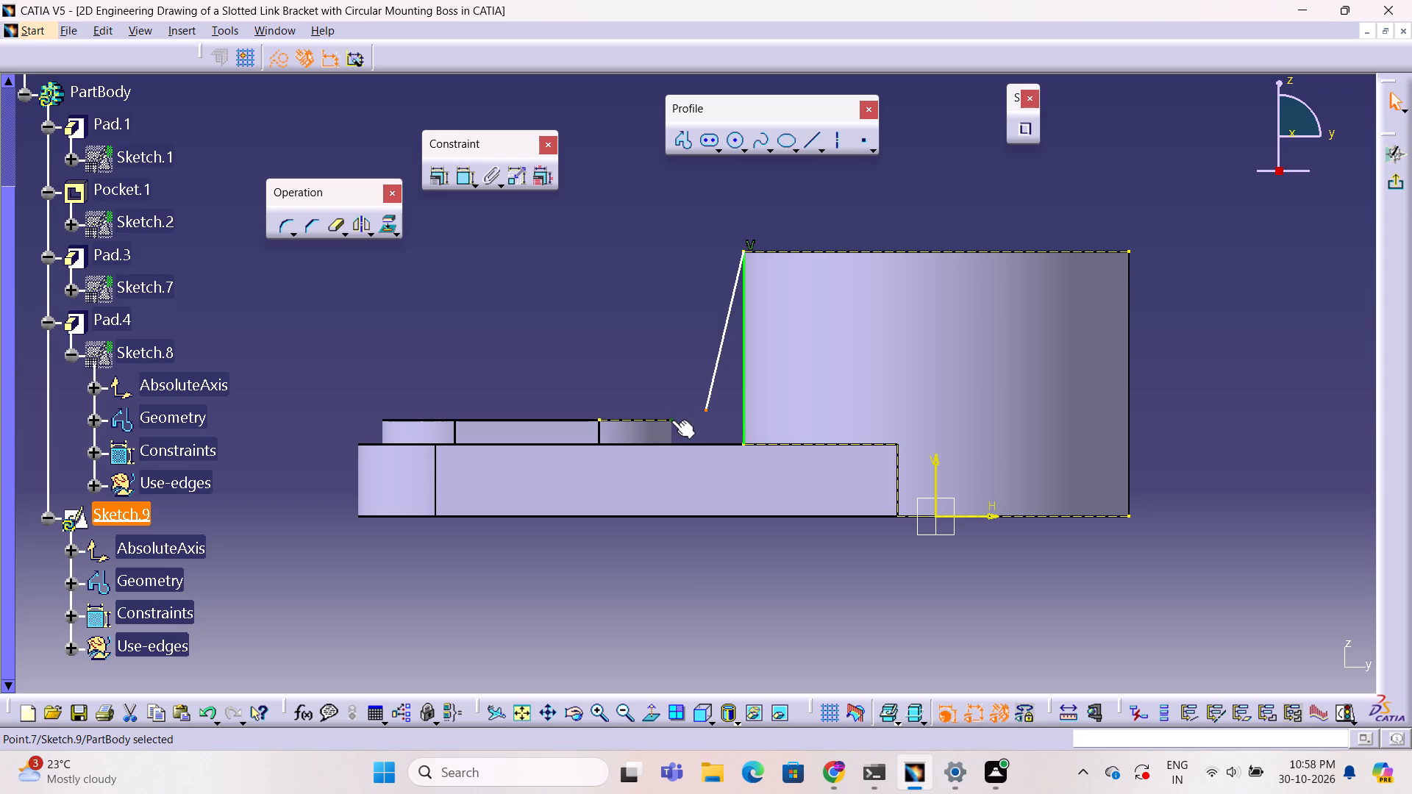
pyautogui.keyDown('ctrl'); pyautogui.click(671, 420); pyautogui.keyUp('ctrl')
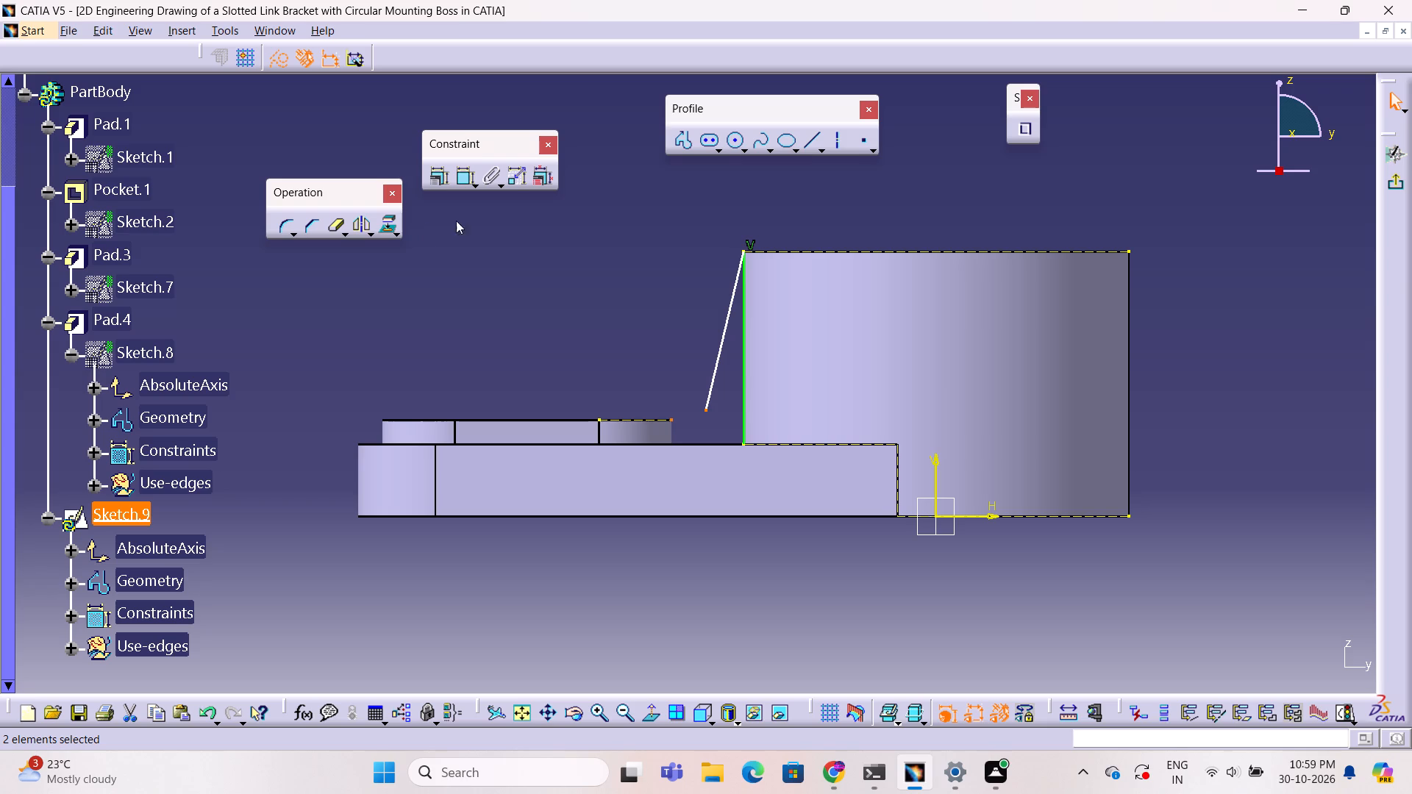
pyautogui.click(444, 179)
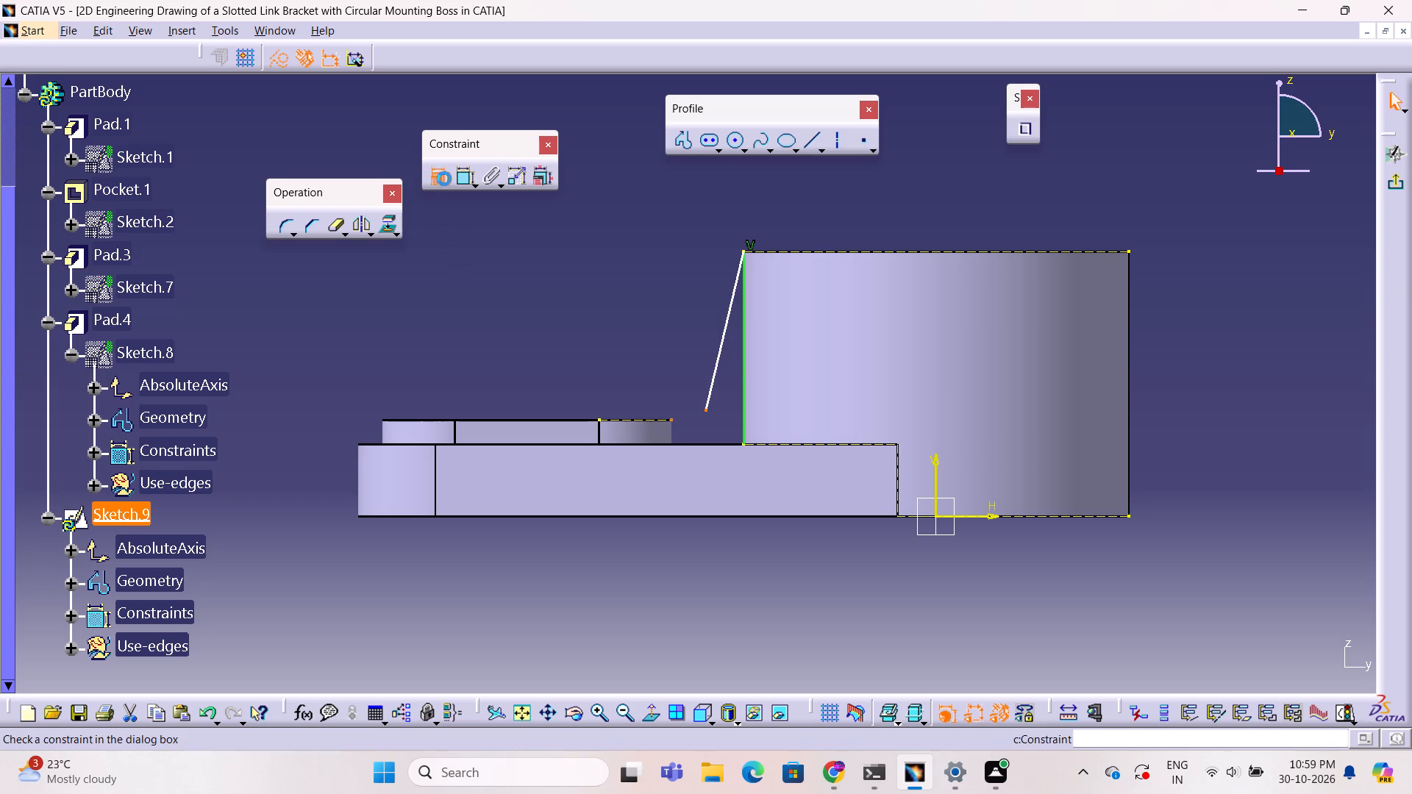
pyautogui.click(1158, 251)
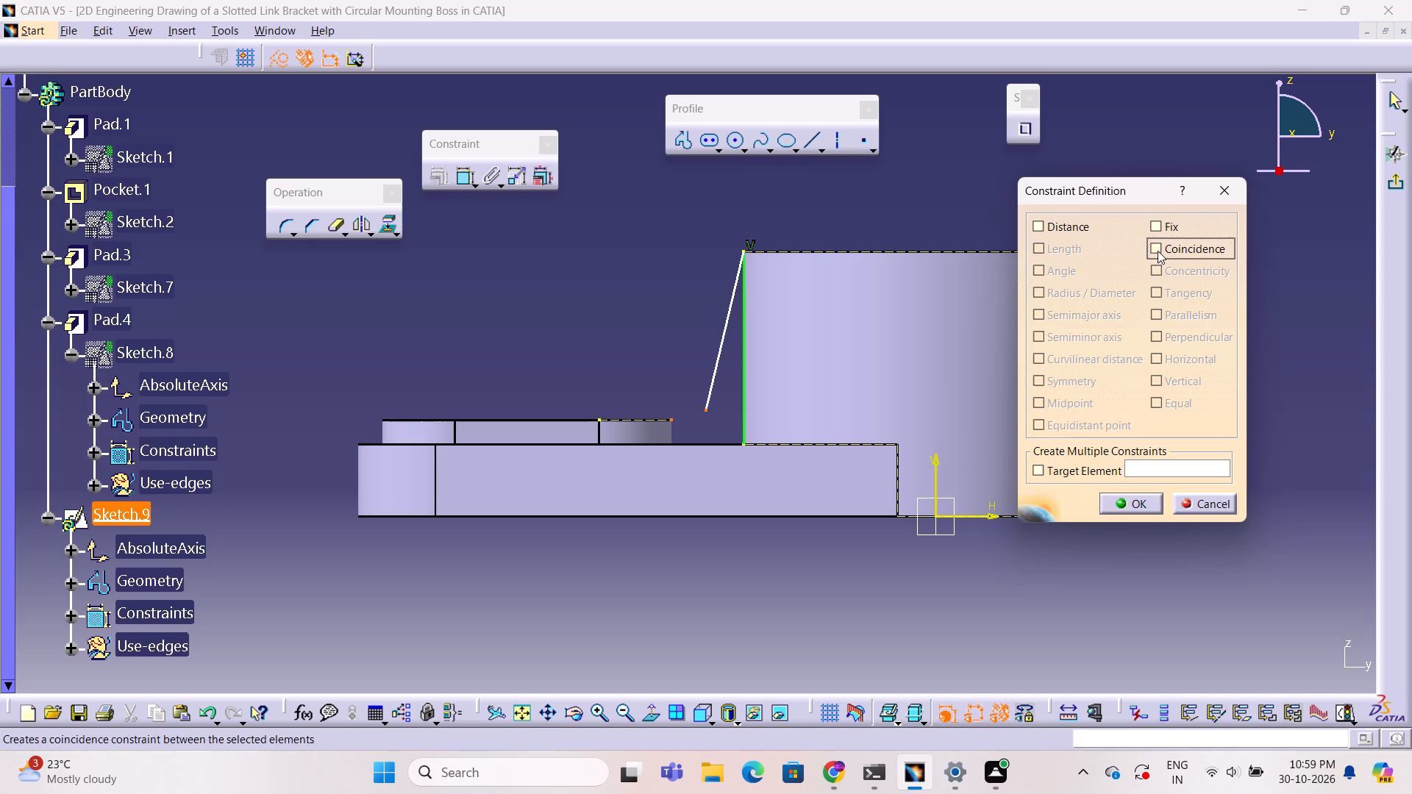
pyautogui.click(1113, 504)
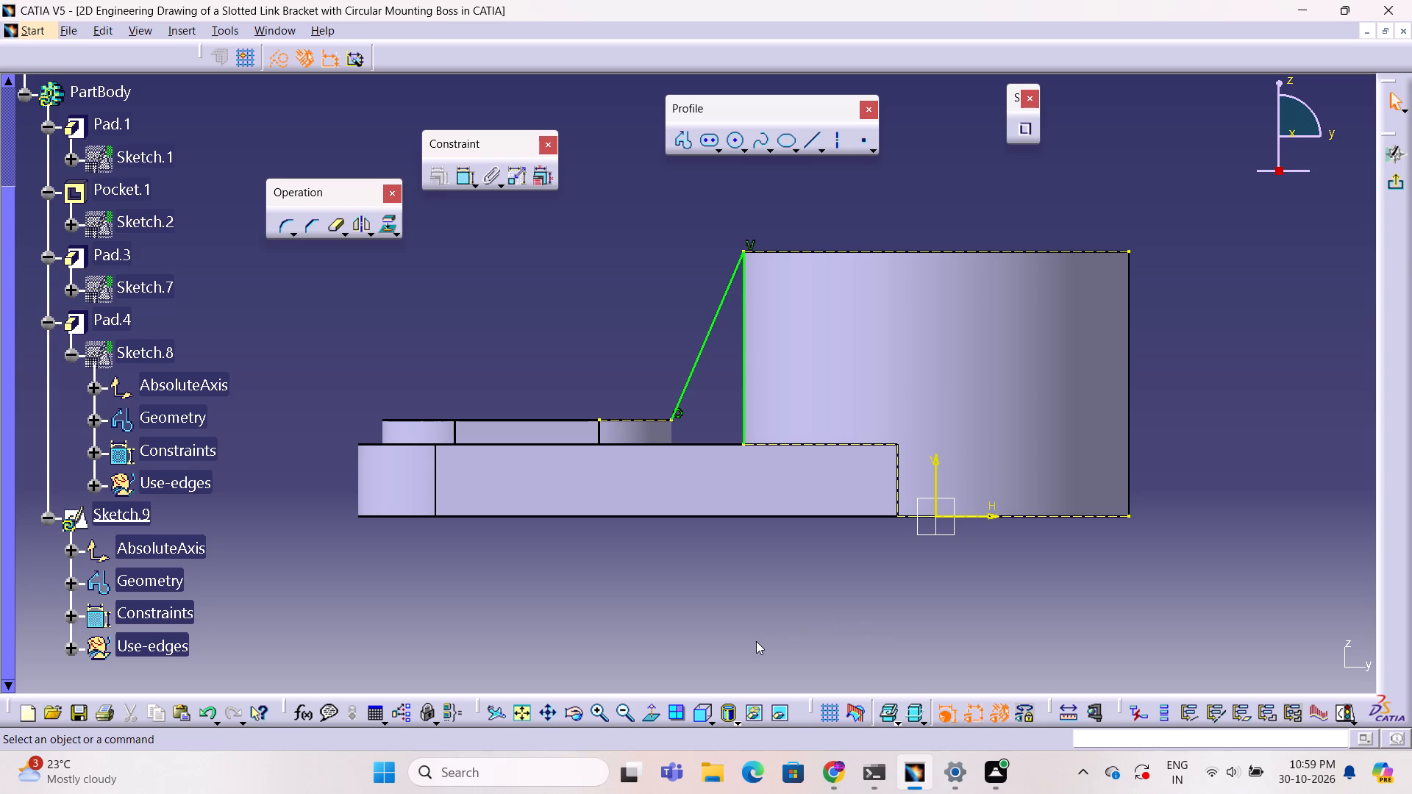
# Try to pull the sloped line away from the slot rim to test how it is constrained.
pyautogui.click(715, 554)
pyautogui.moveTo(680, 400); pyautogui.dragTo(625, 425)
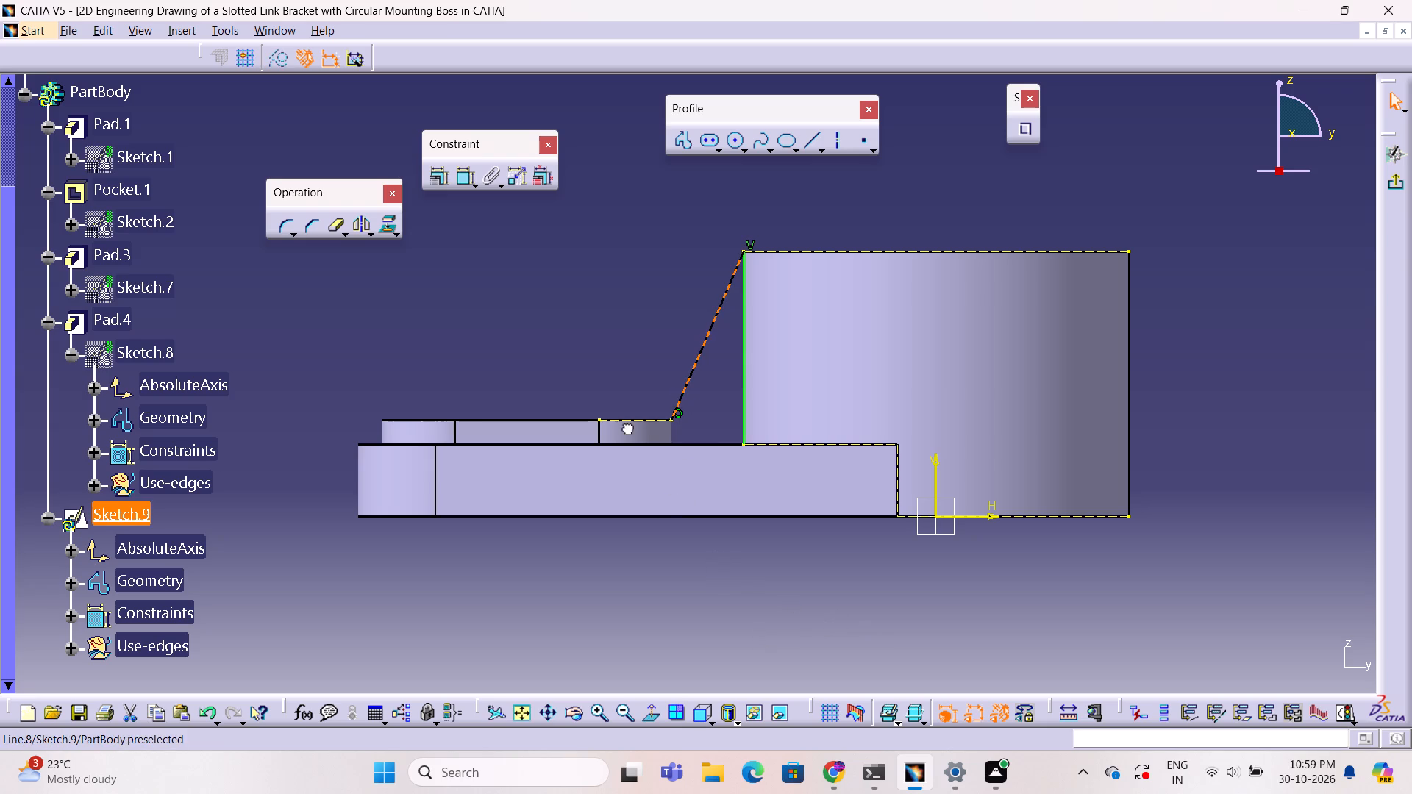
pyautogui.moveTo(625, 425); pyautogui.dragTo(585, 436)
pyautogui.click(686, 586)
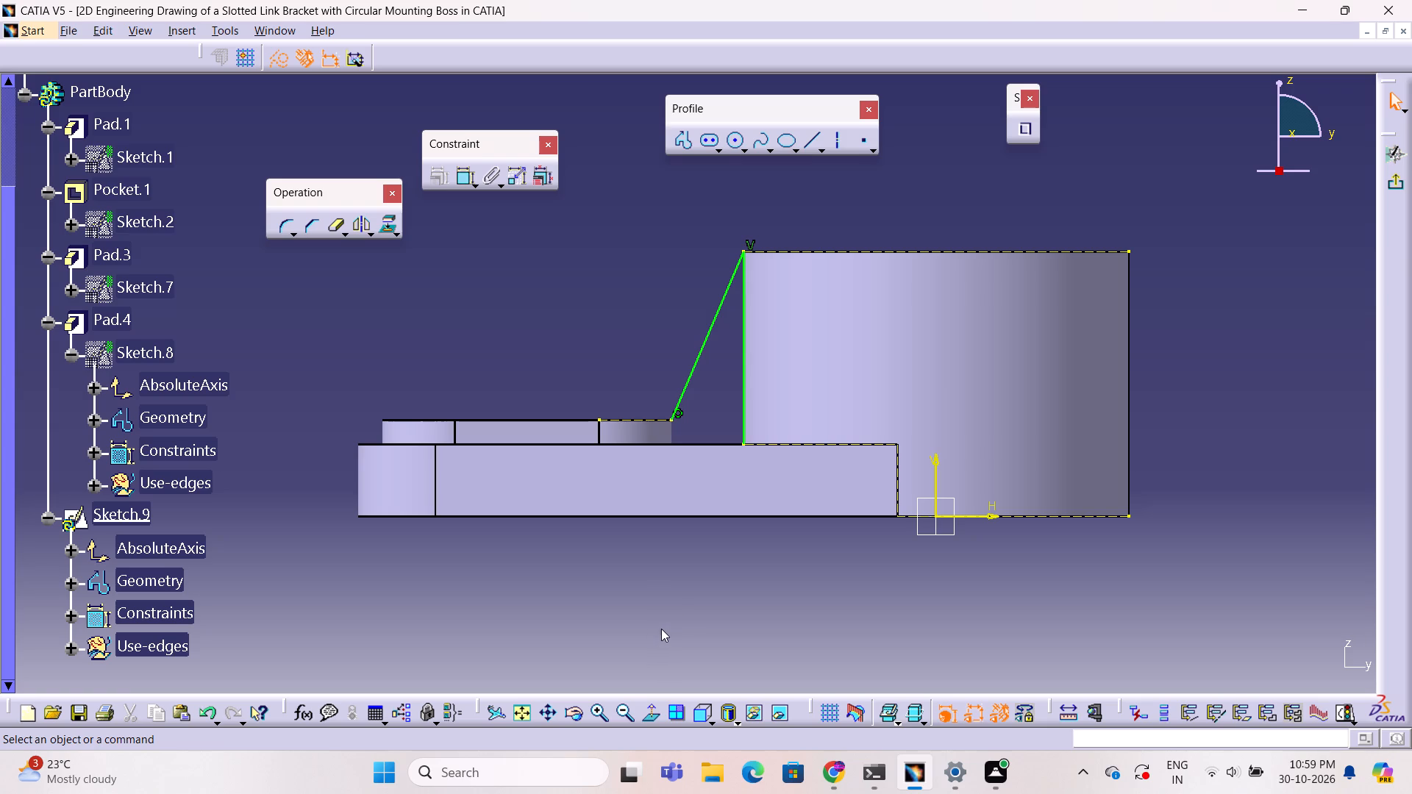
# Examine the reworked sloped profile between the slot rim and the circular boss from several angles.
pyautogui.keyDown('ctrl'); pyautogui.moveTo(682, 629); pyautogui.dragTo(647, 624, button='middle'); pyautogui.keyUp('ctrl')
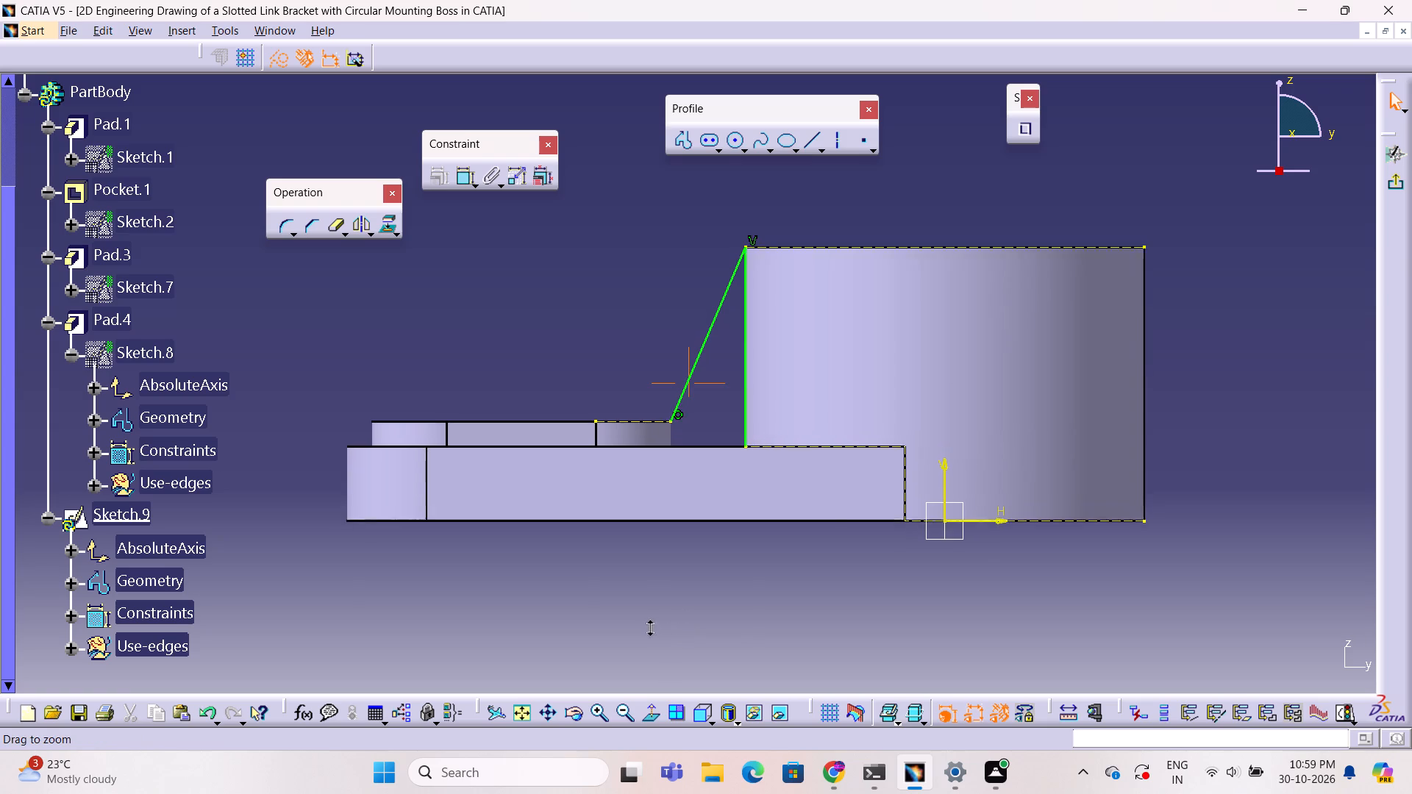
pyautogui.keyDown('ctrl'); pyautogui.moveTo(647, 624); pyautogui.dragTo(649, 592, button='middle'); pyautogui.keyUp('ctrl')
pyautogui.moveTo(651, 592); pyautogui.dragTo(549, 694, button='middle')
pyautogui.keyDown('ctrl'); pyautogui.moveTo(652, 592); pyautogui.dragTo(549, 694, button='right'); pyautogui.keyUp('ctrl')
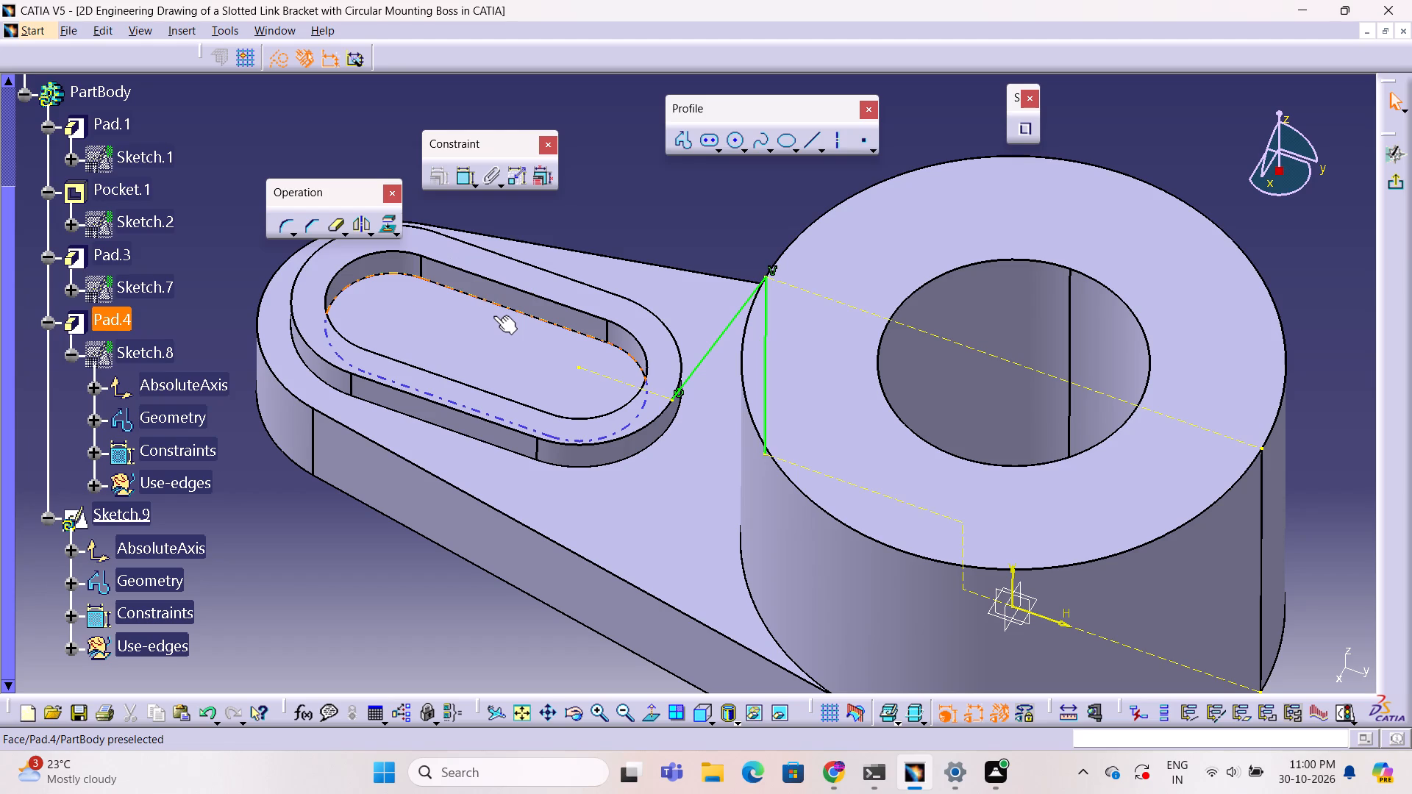
pyautogui.click(423, 646)
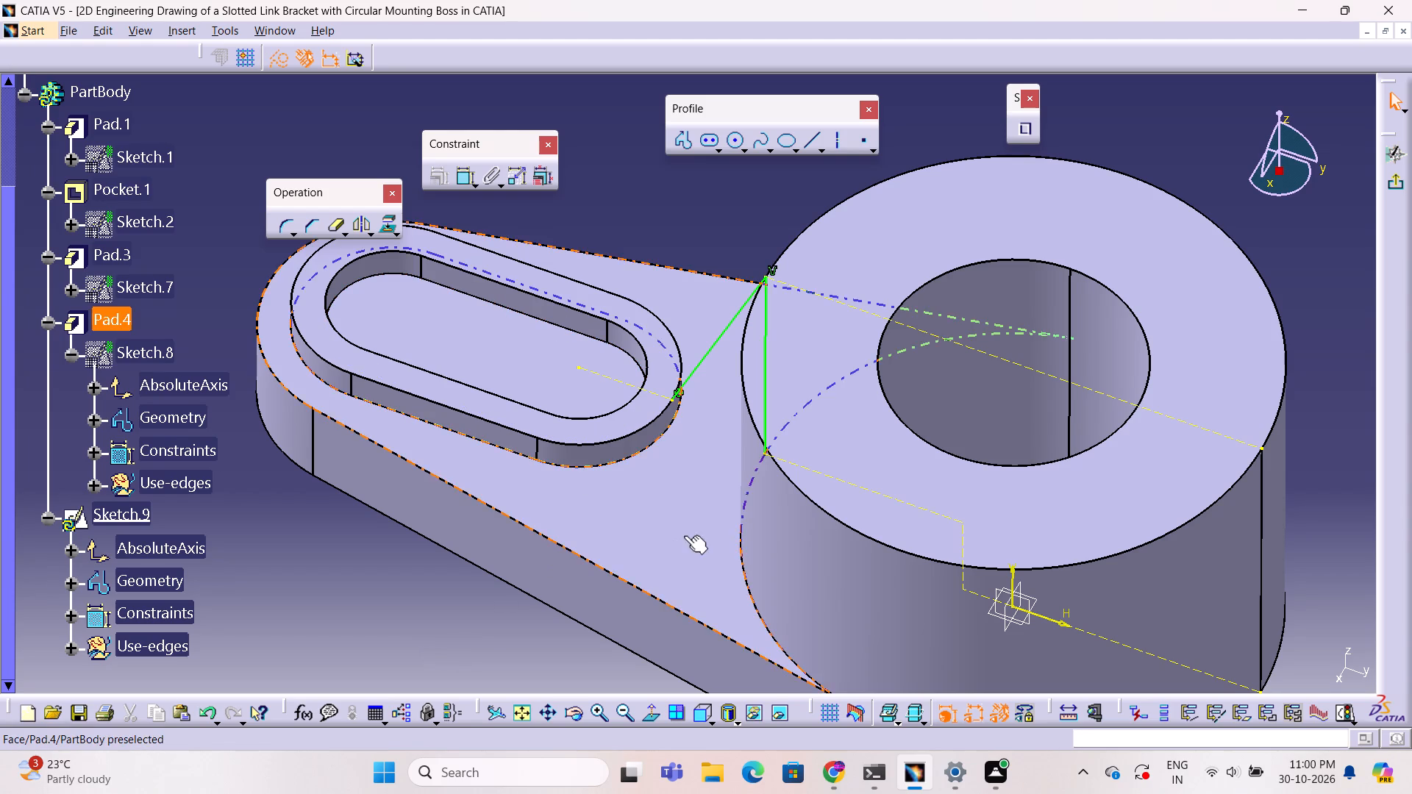
pyautogui.keyDown('ctrl'); pyautogui.moveTo(542, 586); pyautogui.dragTo(638, 636, button='middle'); pyautogui.keyUp('ctrl')
pyautogui.keyDown('ctrl'); pyautogui.moveTo(631, 629); pyautogui.dragTo(632, 626, button='middle'); pyautogui.keyUp('ctrl')
pyautogui.keyDown('ctrl'); pyautogui.moveTo(631, 629); pyautogui.dragTo(632, 626, button='right'); pyautogui.keyUp('ctrl')
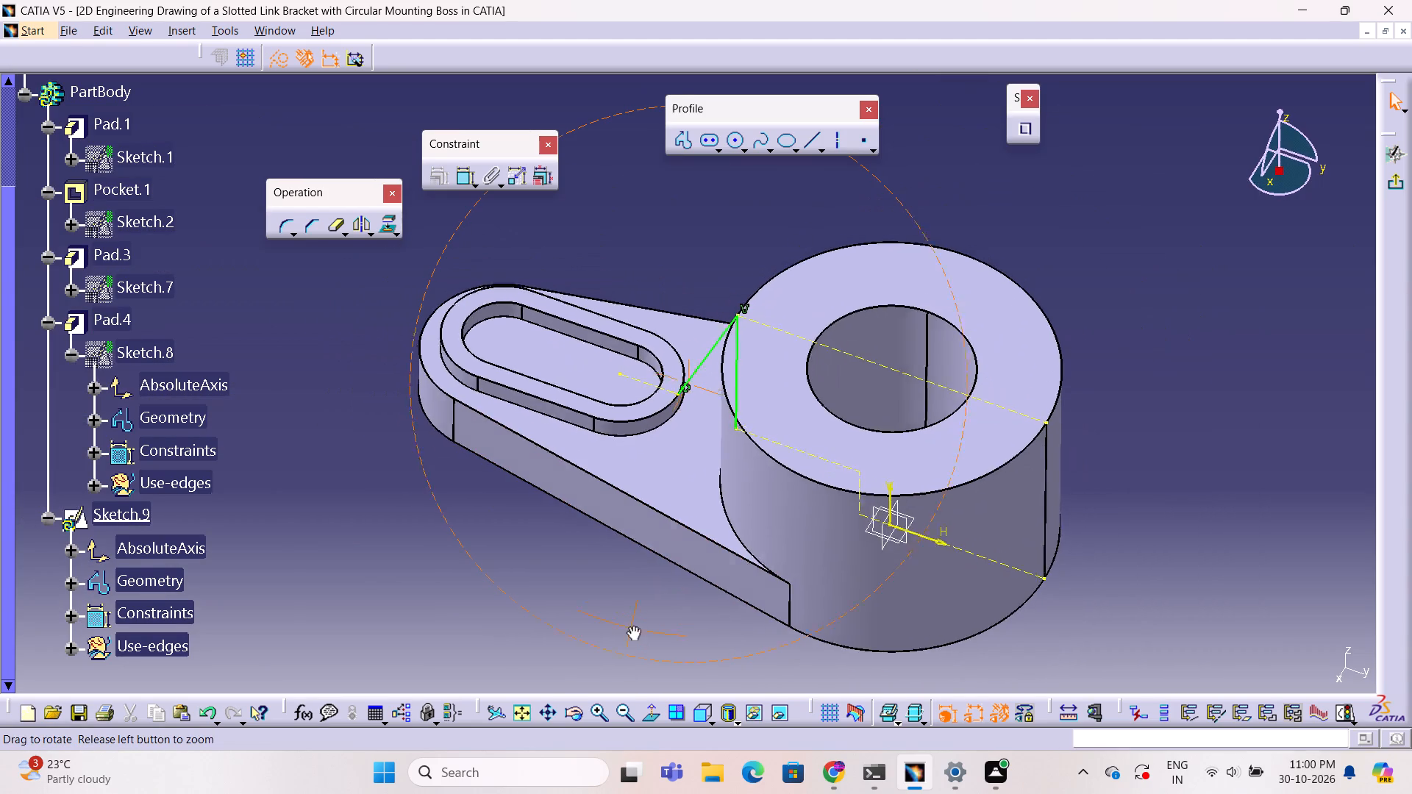
pyautogui.keyDown('ctrl'); pyautogui.moveTo(632, 626); pyautogui.dragTo(805, 496, button='middle'); pyautogui.keyUp('ctrl')
pyautogui.keyDown('ctrl'); pyautogui.moveTo(632, 626); pyautogui.dragTo(805, 496, button='right'); pyautogui.keyUp('ctrl')
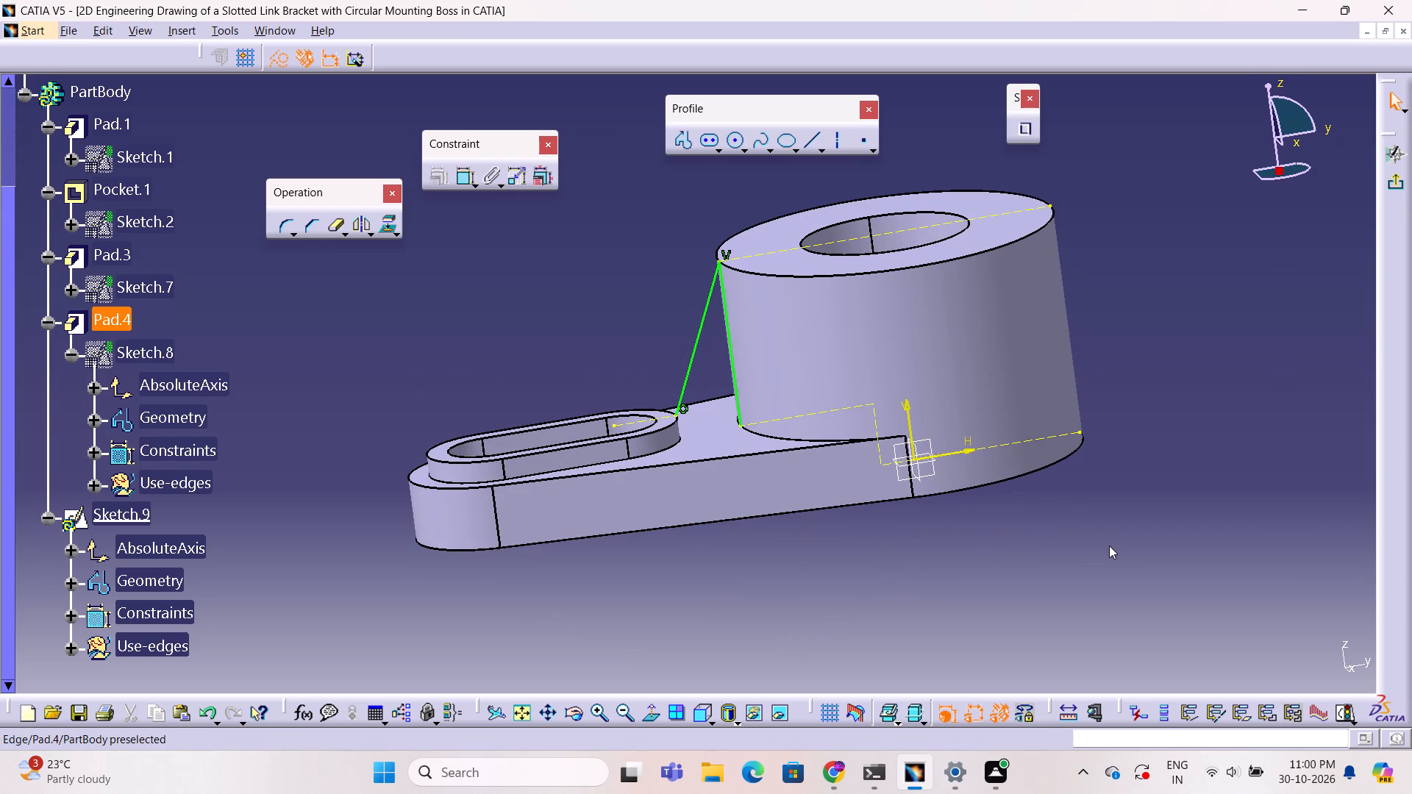
pyautogui.moveTo(1320, 474); pyautogui.dragTo(1358, 454)
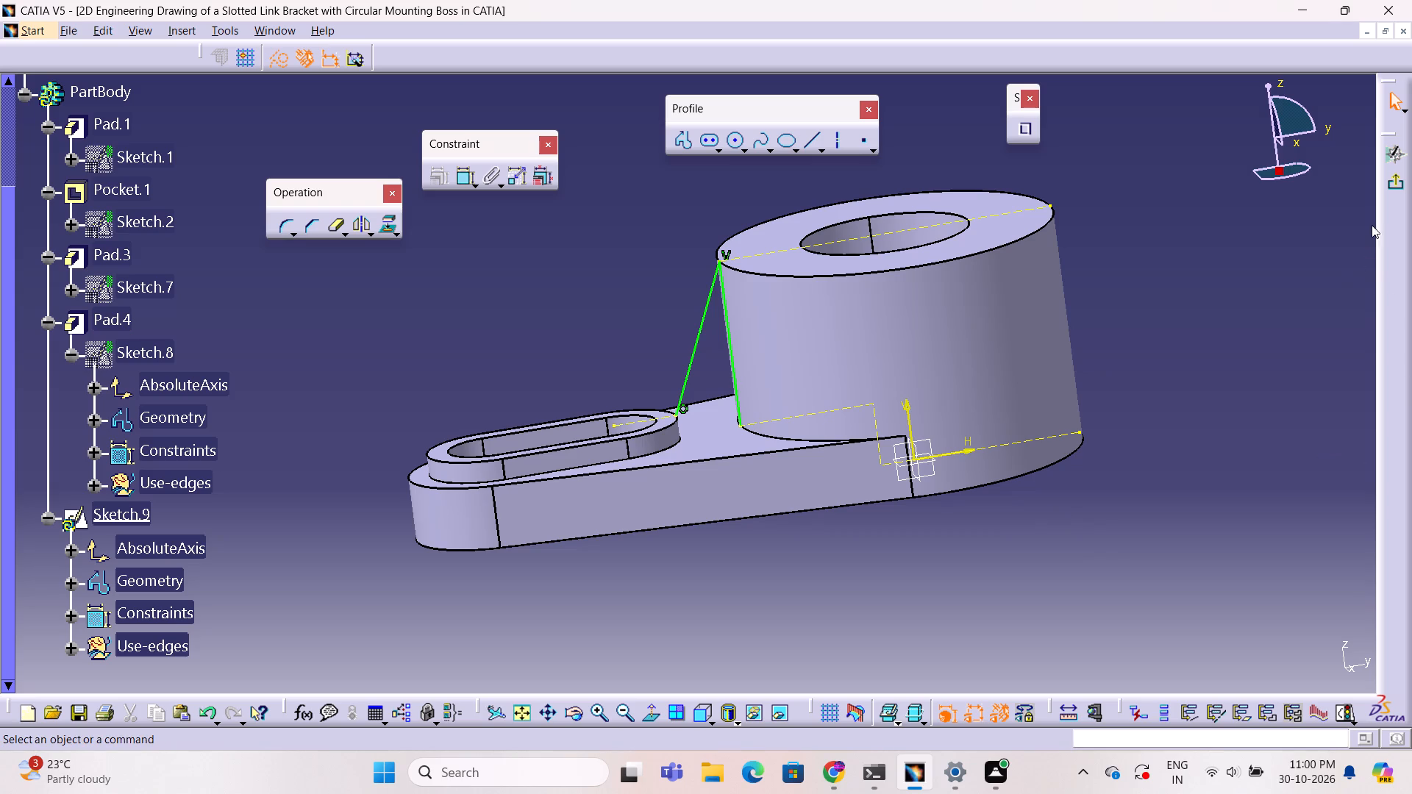
# Use Sketch Analysis on Sketch.9 to delete the under-constrained Point.11 and the open two-line profile.
pyautogui.click(1346, 709)
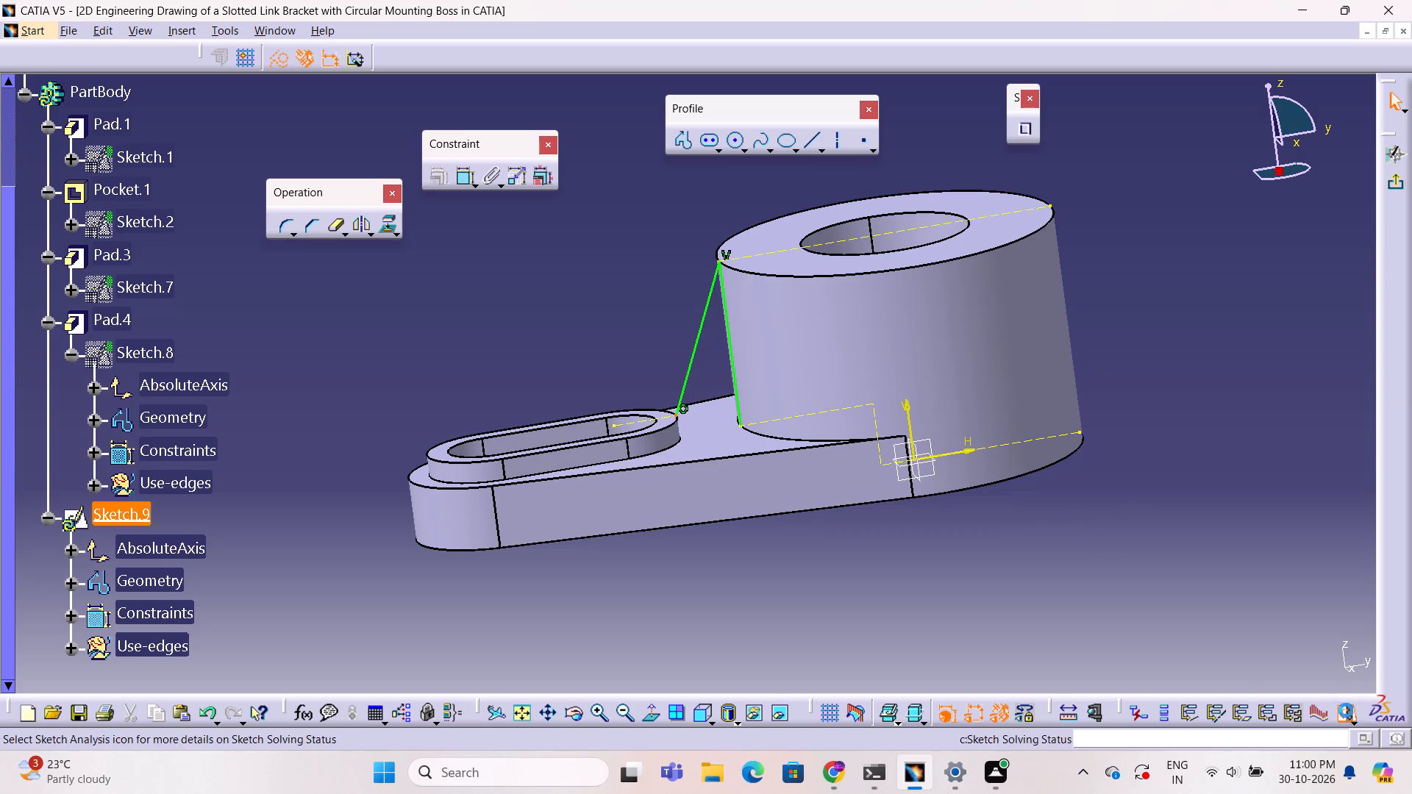
pyautogui.click(1346, 637)
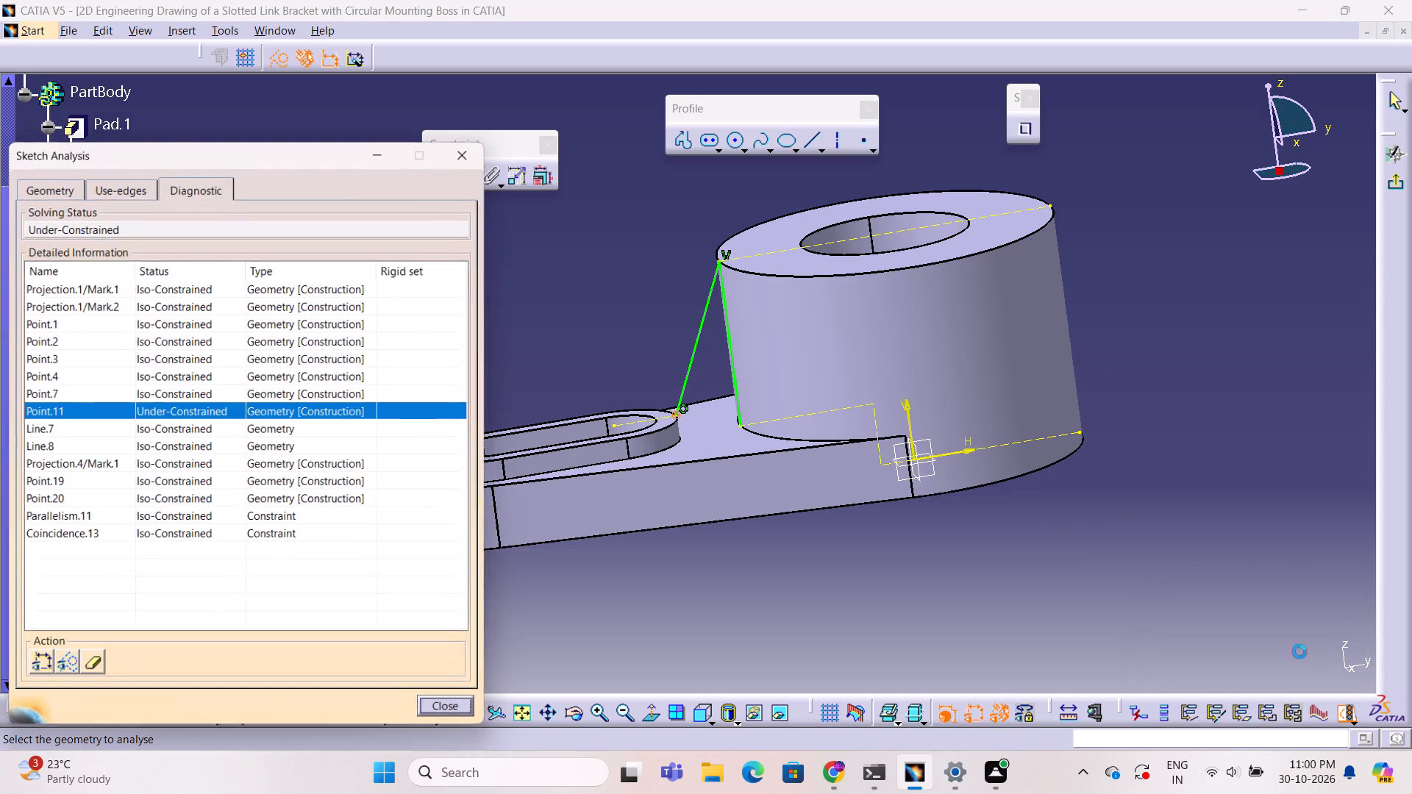
pyautogui.click(96, 672)
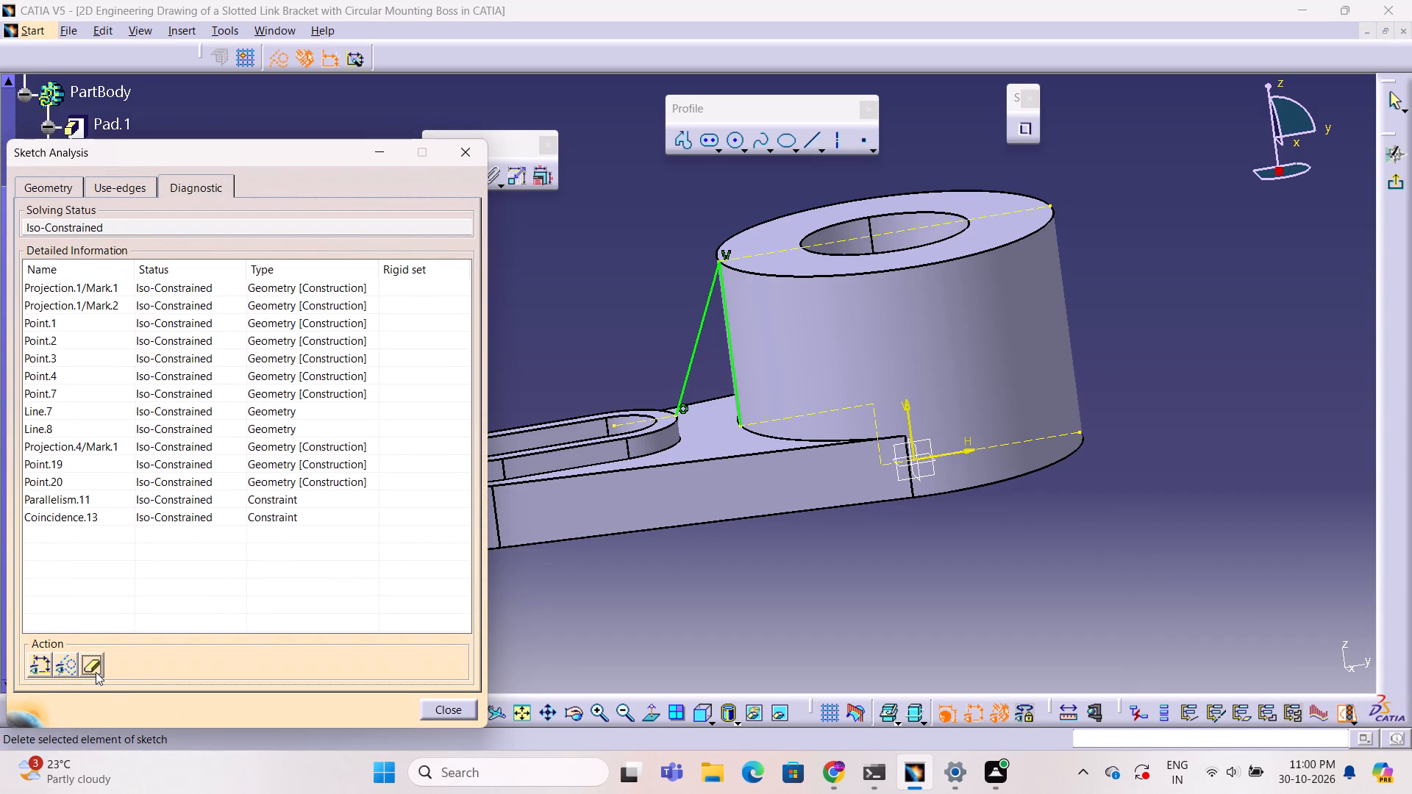
pyautogui.click(53, 191)
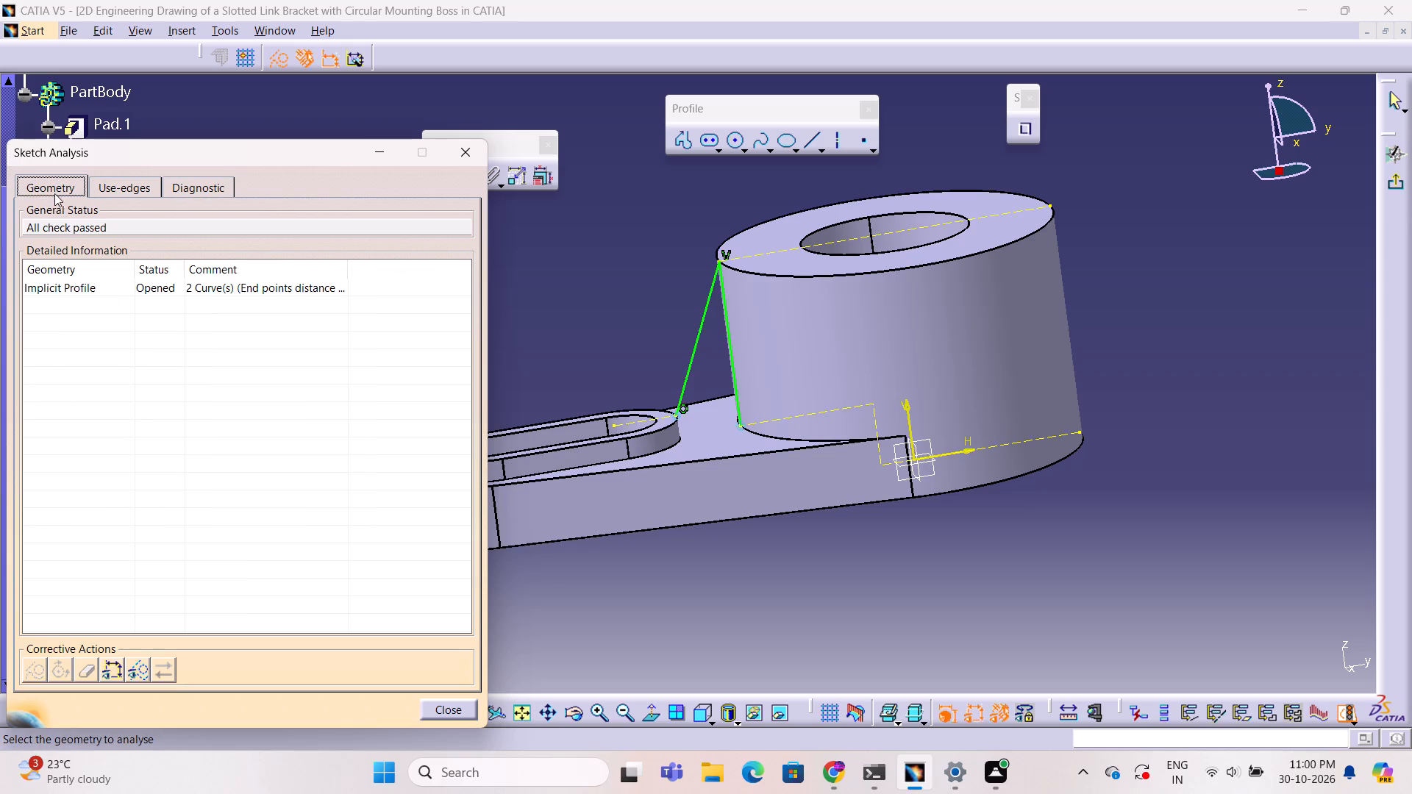
pyautogui.click(176, 292)
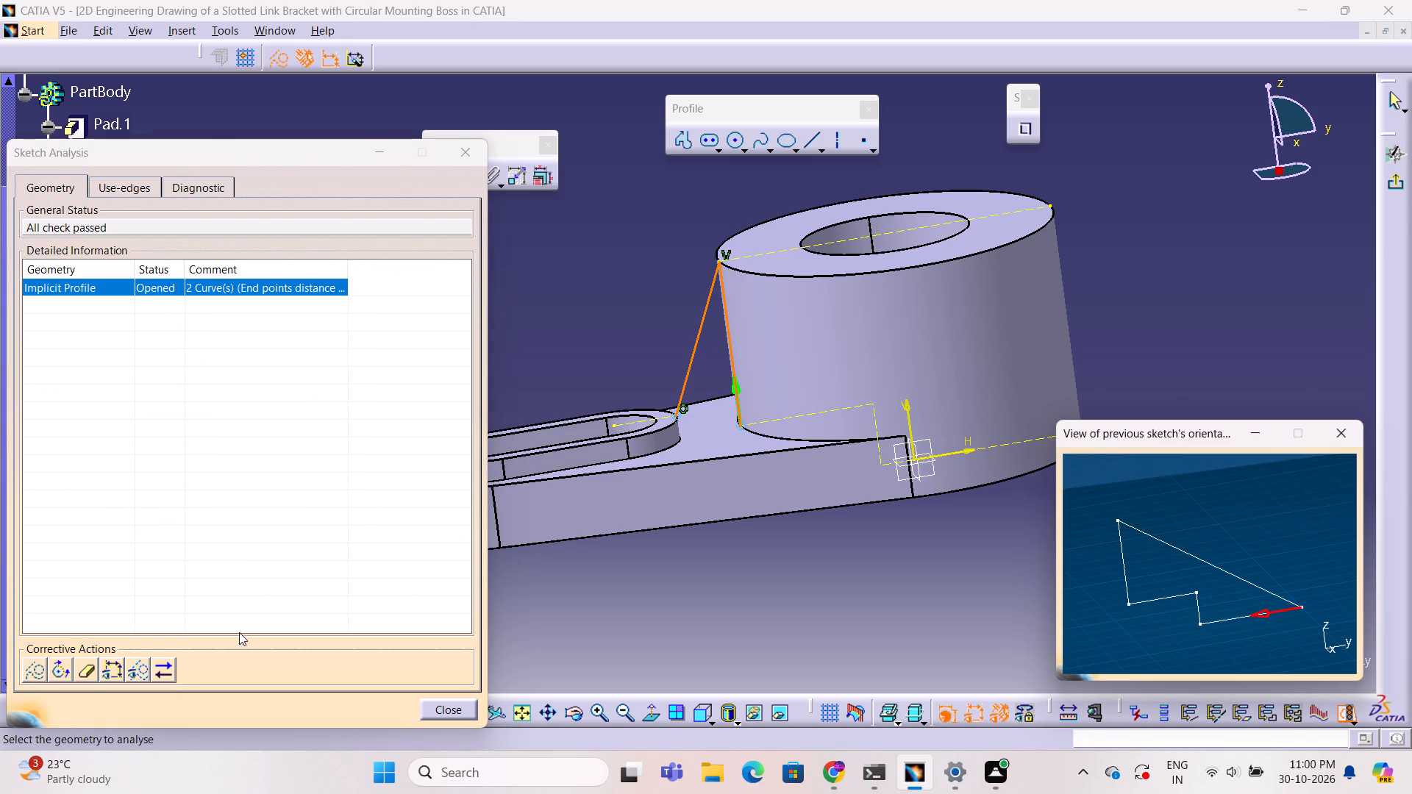
pyautogui.click(88, 669)
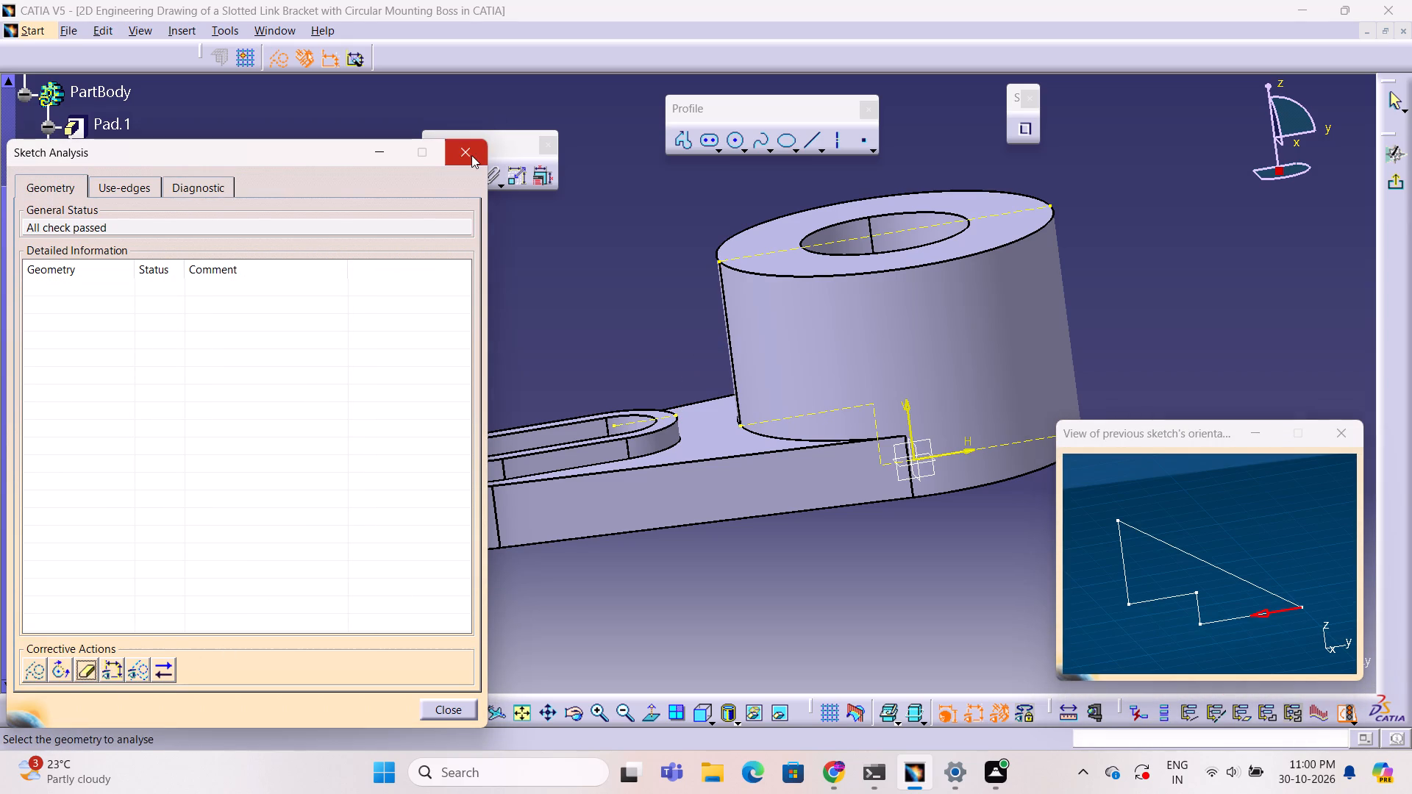
pyautogui.click(471, 155)
pyautogui.click(1236, 460)
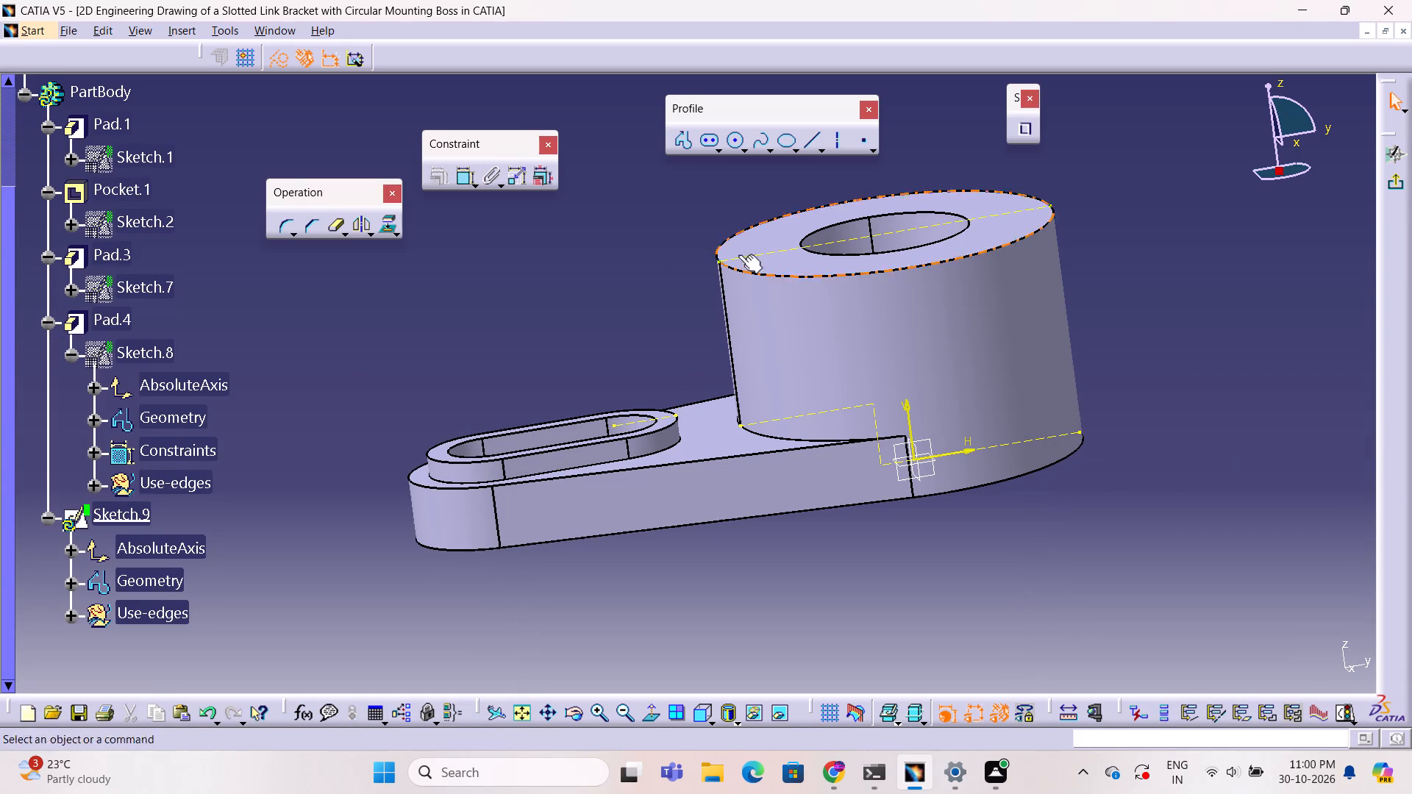
# Draw a standard, non-construction vertical line down the boss edge from H -40 mm, V 55 mm to the arm's top edge.
pyautogui.keyDown('ctrl'); pyautogui.moveTo(1283, 340); pyautogui.dragTo(1082, 428, button='middle'); pyautogui.keyUp('ctrl')
pyautogui.keyDown('ctrl'); pyautogui.moveTo(1284, 341); pyautogui.dragTo(1082, 428, button='right'); pyautogui.keyUp('ctrl')
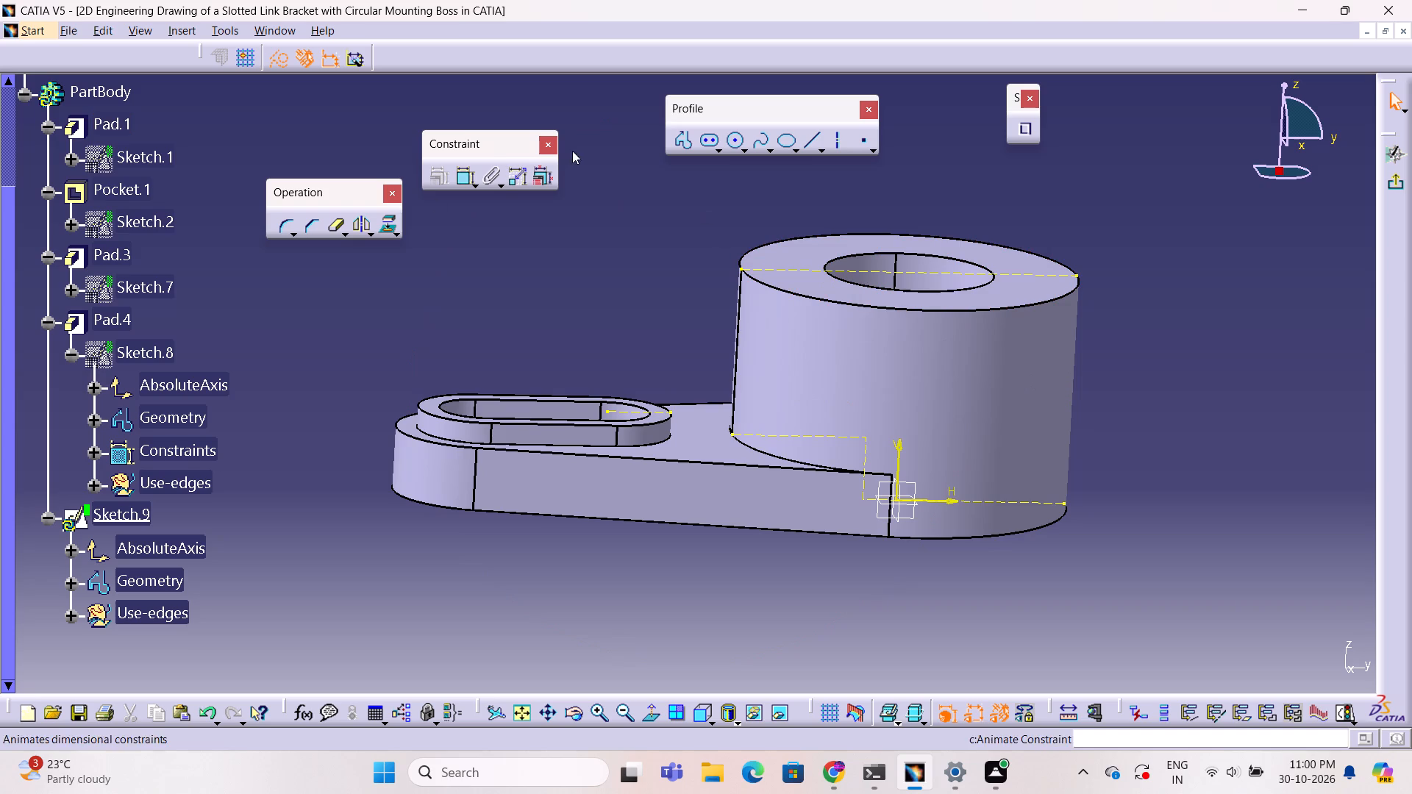
pyautogui.click(685, 142)
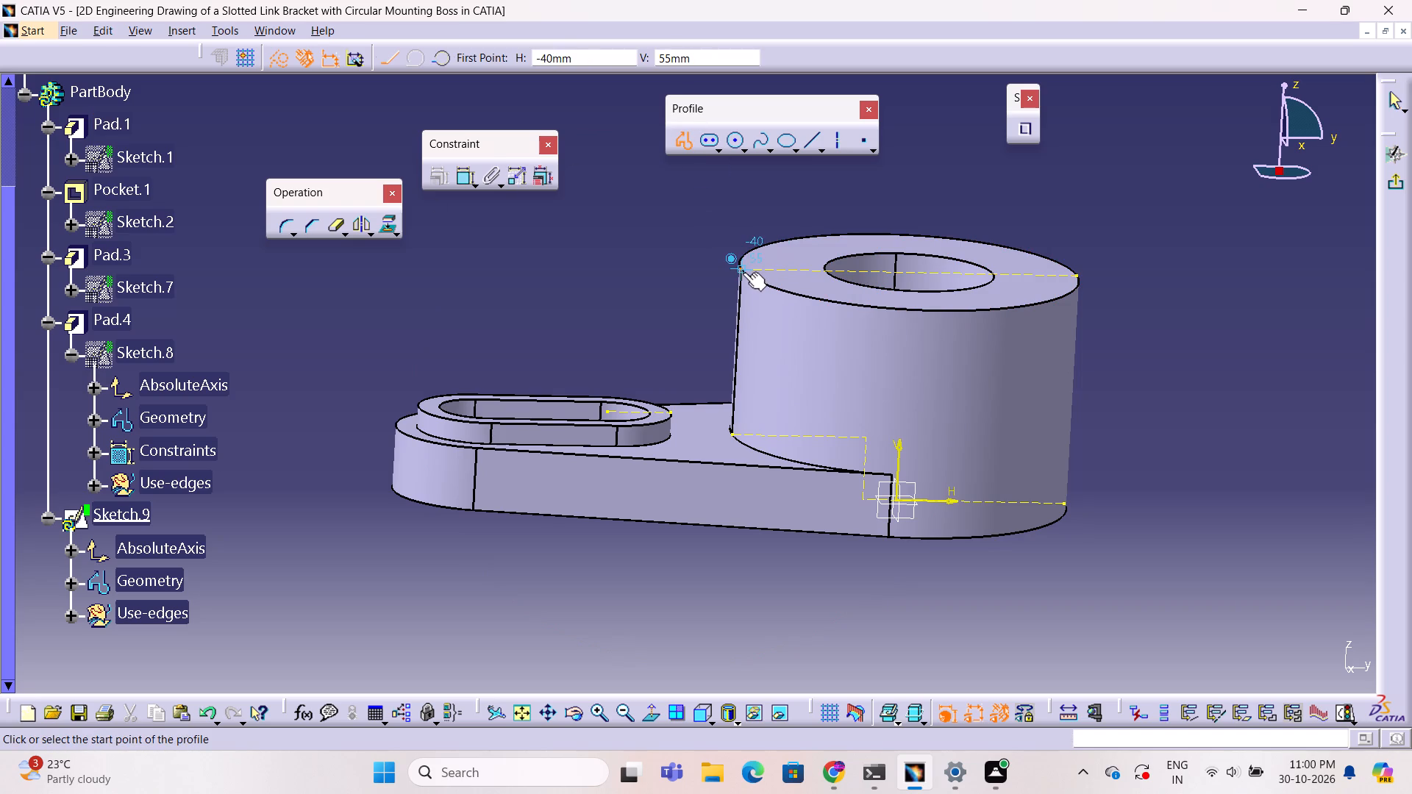
pyautogui.click(743, 273)
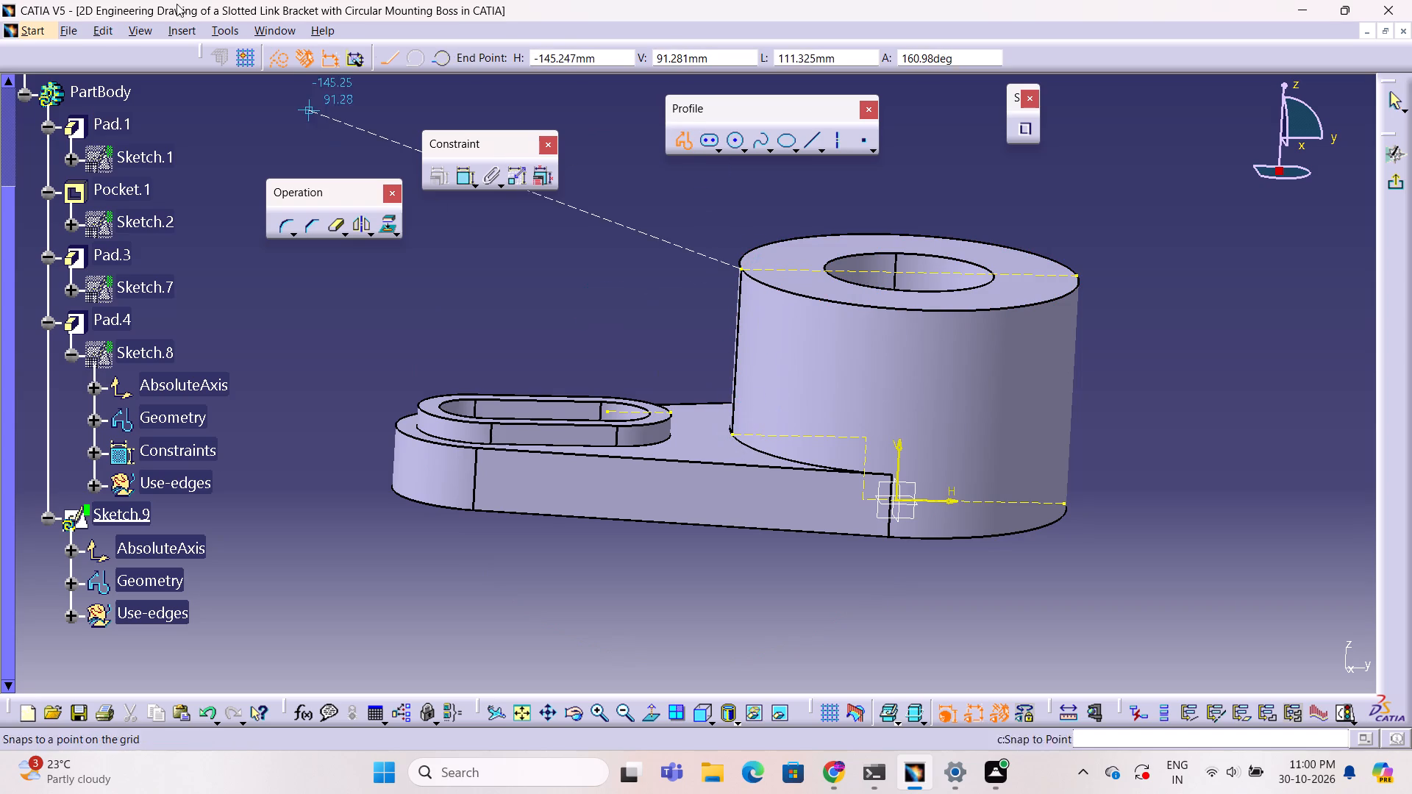
pyautogui.click(274, 60)
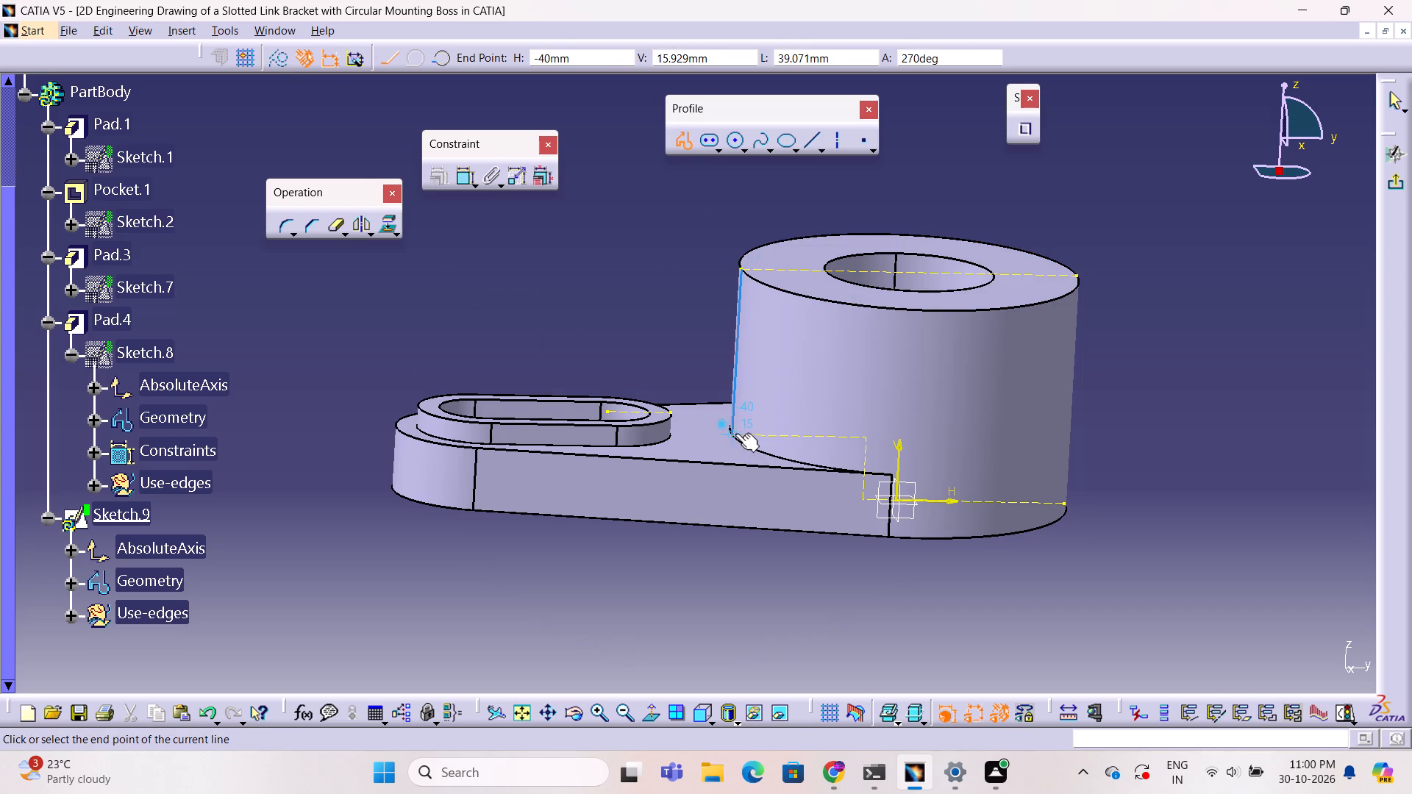
pyautogui.click(735, 434)
pyautogui.press('Escape')
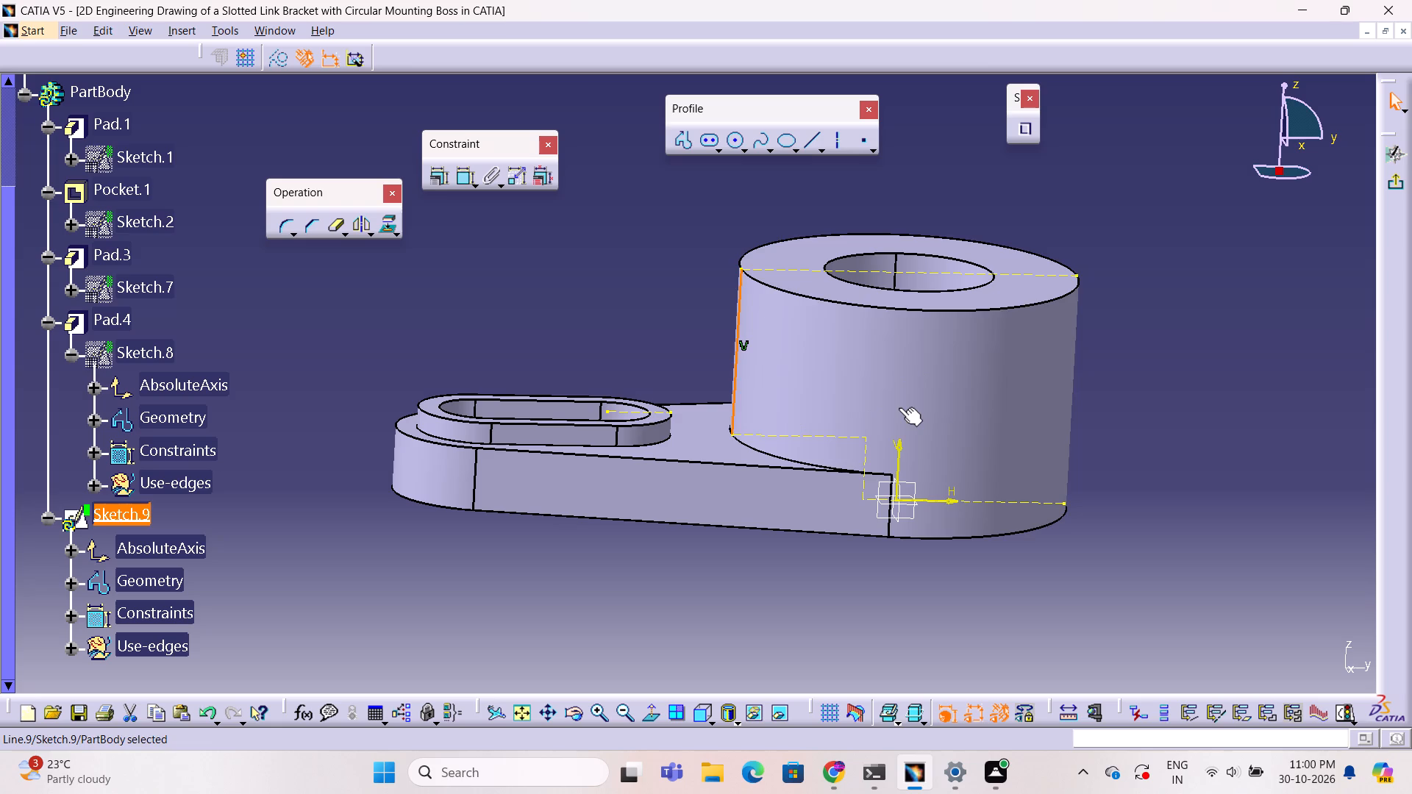
pyautogui.press('Escape')
pyautogui.press('Escape')
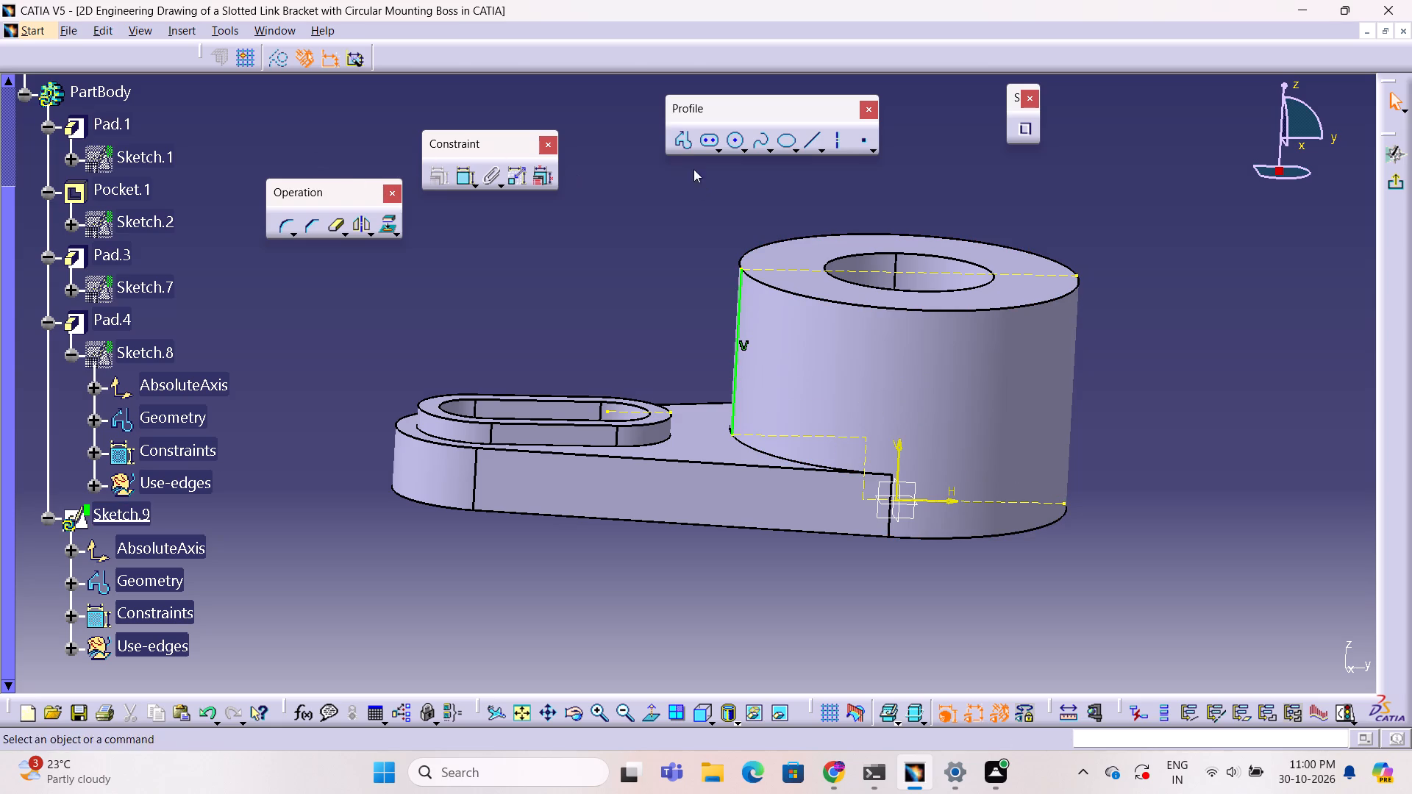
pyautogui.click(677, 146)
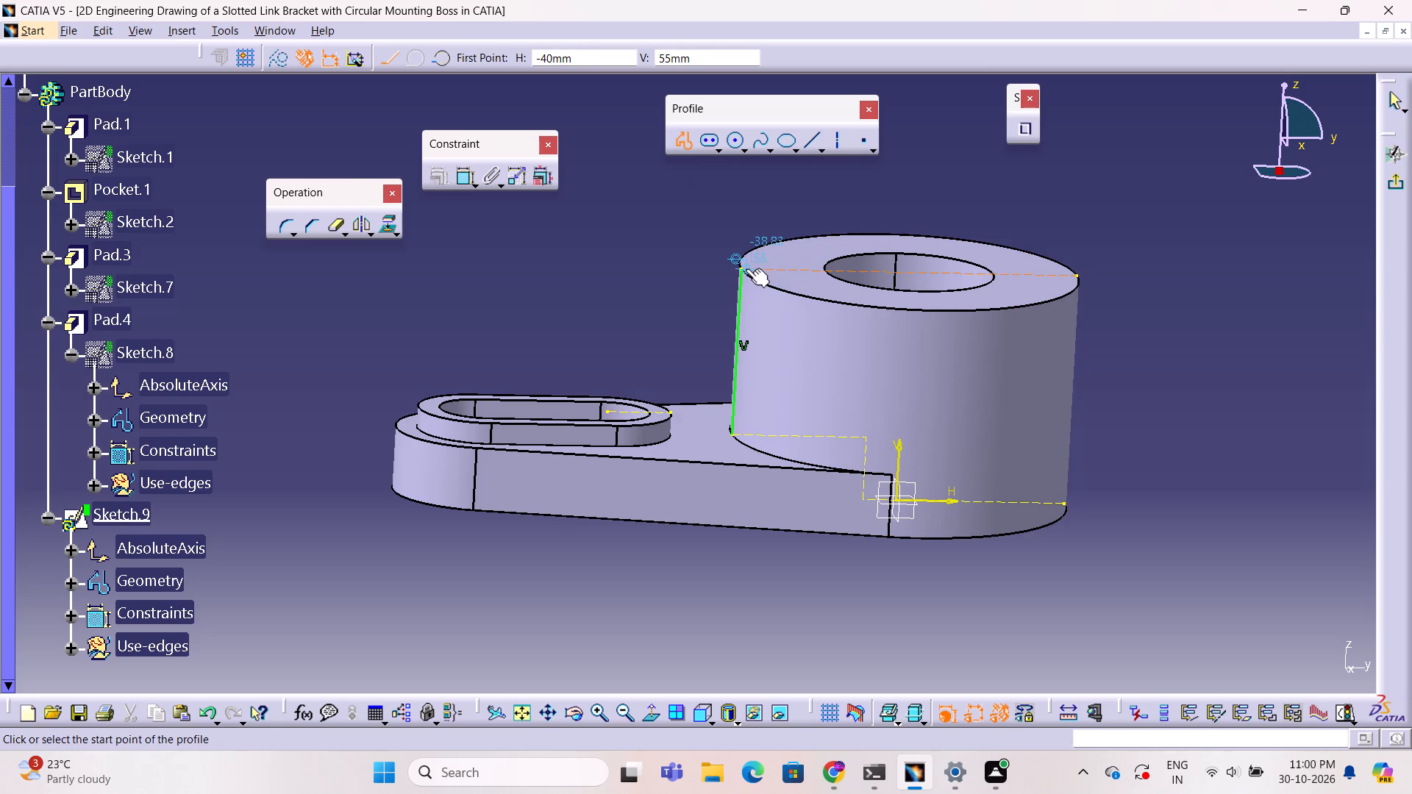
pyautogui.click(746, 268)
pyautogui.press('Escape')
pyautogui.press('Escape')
# Draw a sloped line from the top of the vertical line to the slot rim's top-edge endpoint nearest the boss.
pyautogui.click(683, 142)
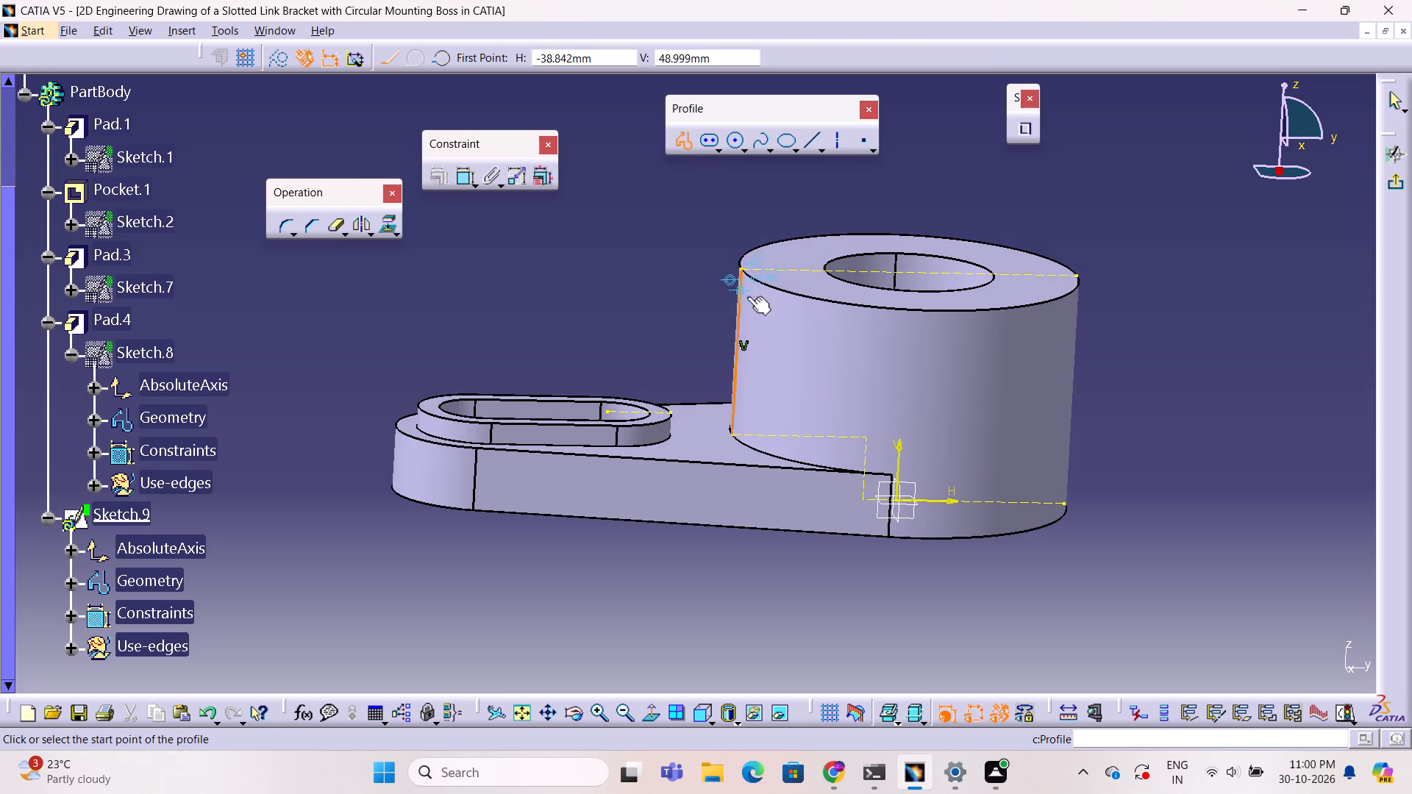
pyautogui.click(741, 270)
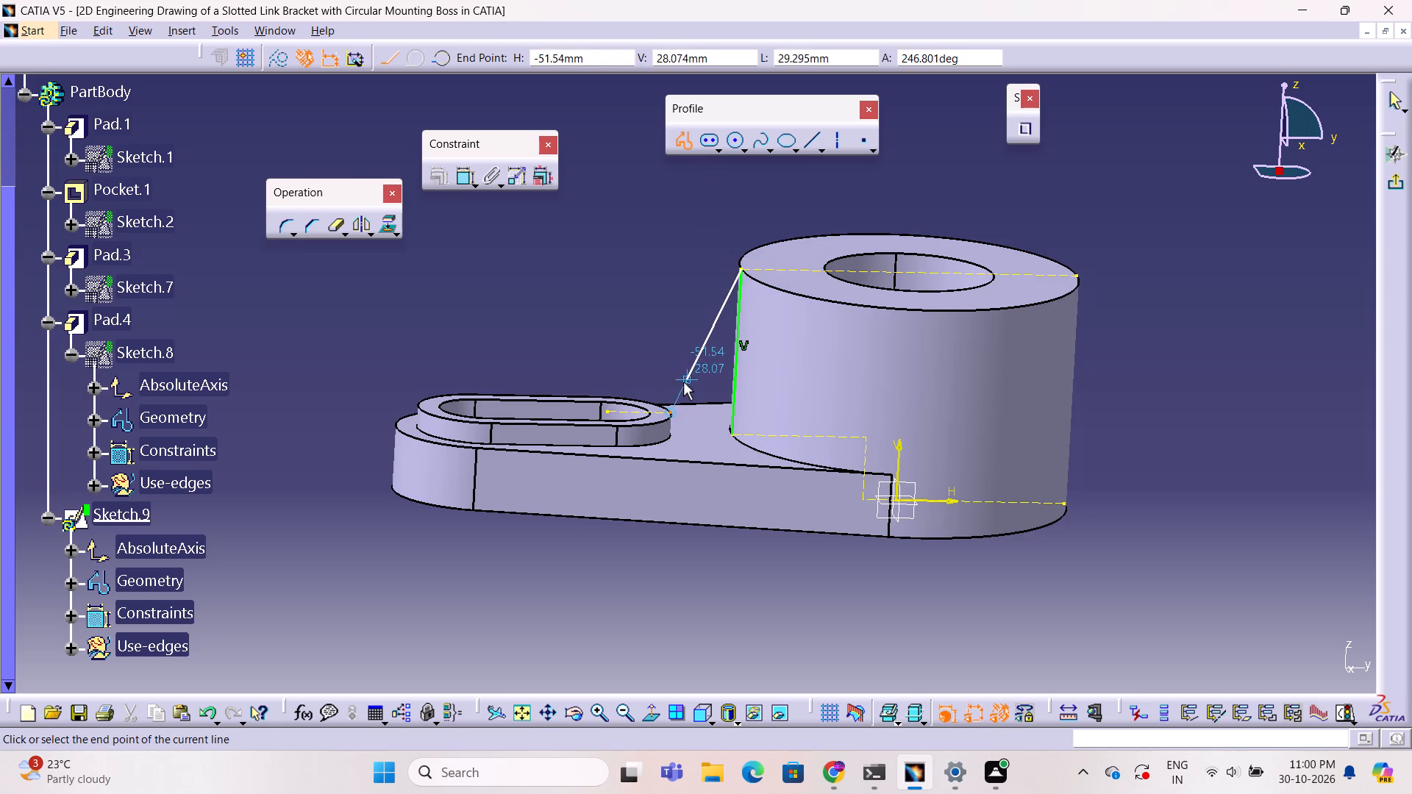
pyautogui.click(669, 415)
pyautogui.press('Escape')
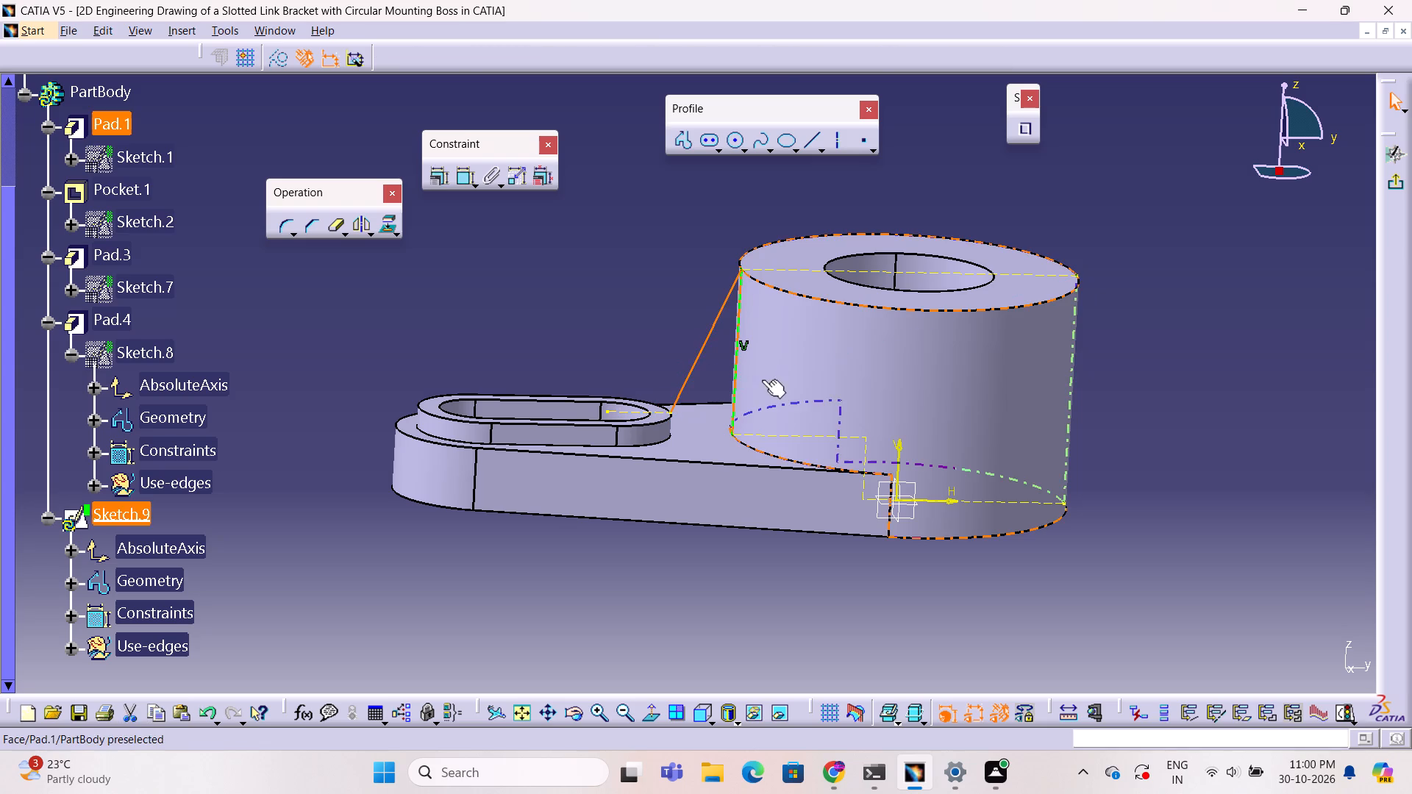
pyautogui.press('Escape')
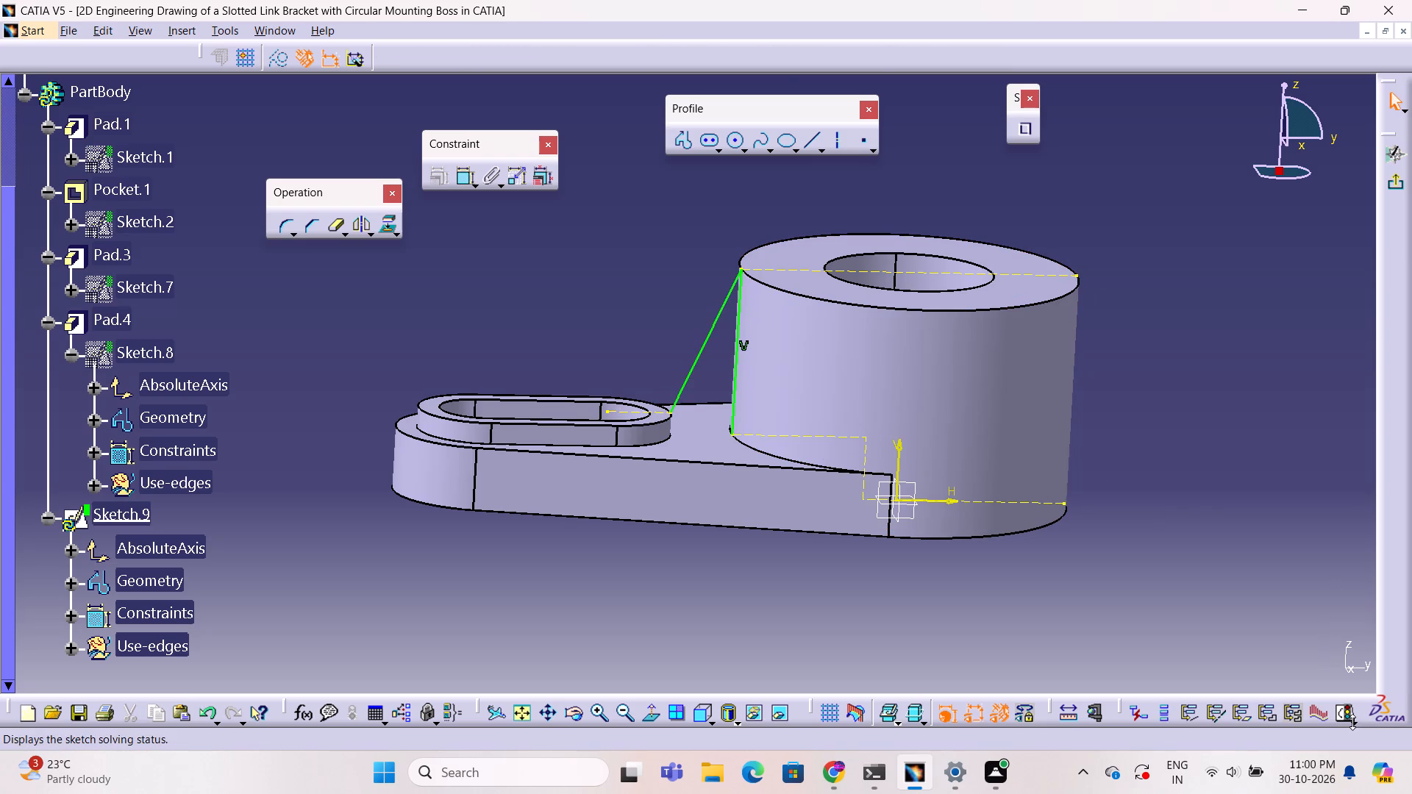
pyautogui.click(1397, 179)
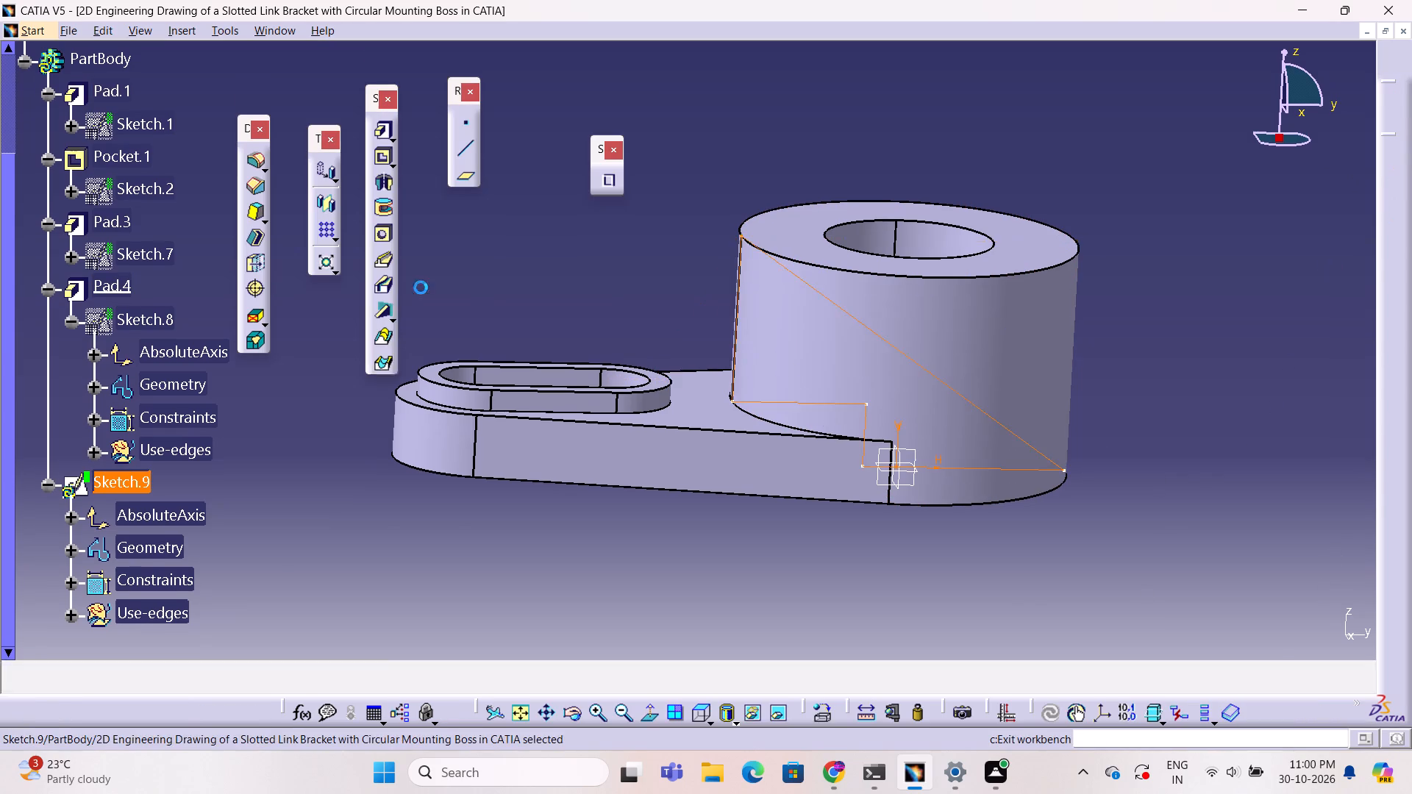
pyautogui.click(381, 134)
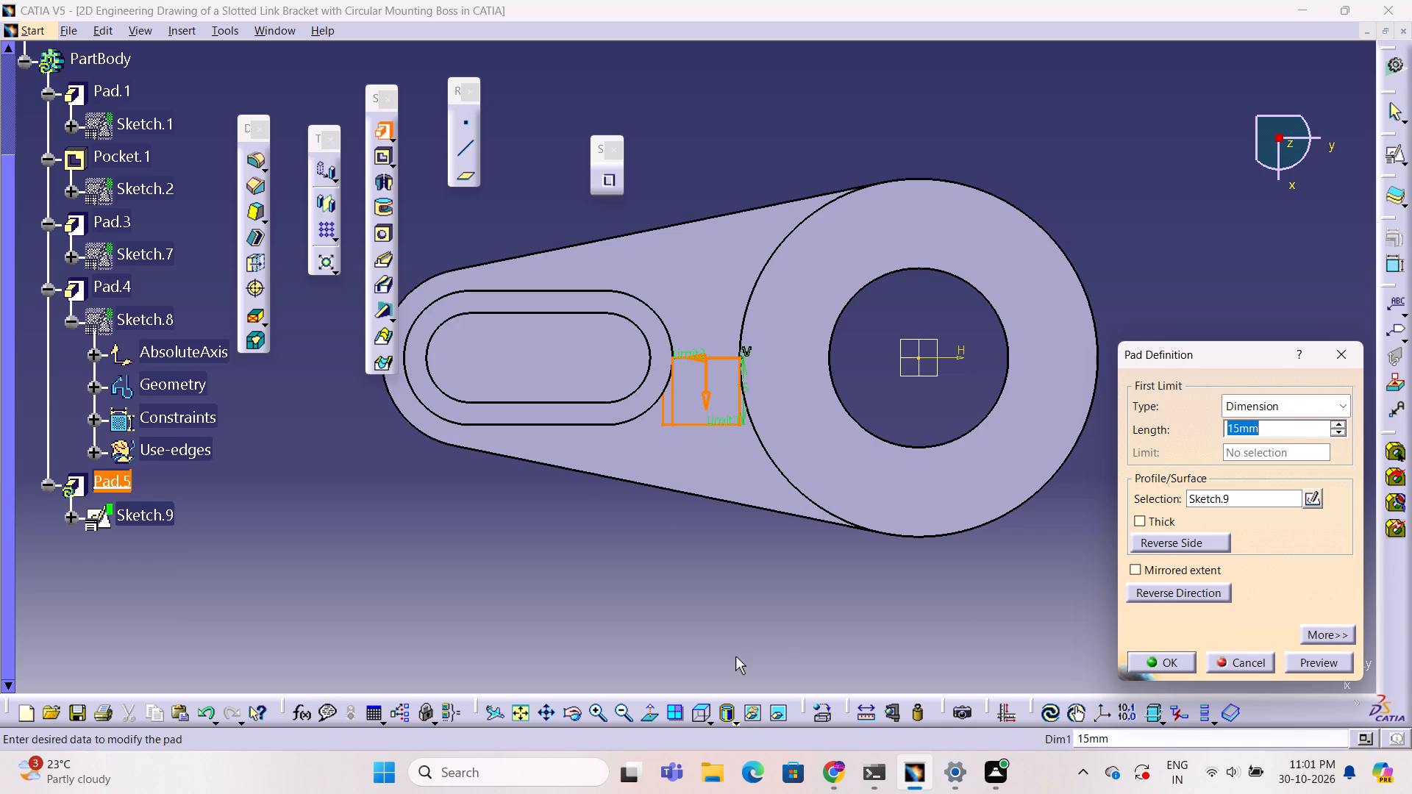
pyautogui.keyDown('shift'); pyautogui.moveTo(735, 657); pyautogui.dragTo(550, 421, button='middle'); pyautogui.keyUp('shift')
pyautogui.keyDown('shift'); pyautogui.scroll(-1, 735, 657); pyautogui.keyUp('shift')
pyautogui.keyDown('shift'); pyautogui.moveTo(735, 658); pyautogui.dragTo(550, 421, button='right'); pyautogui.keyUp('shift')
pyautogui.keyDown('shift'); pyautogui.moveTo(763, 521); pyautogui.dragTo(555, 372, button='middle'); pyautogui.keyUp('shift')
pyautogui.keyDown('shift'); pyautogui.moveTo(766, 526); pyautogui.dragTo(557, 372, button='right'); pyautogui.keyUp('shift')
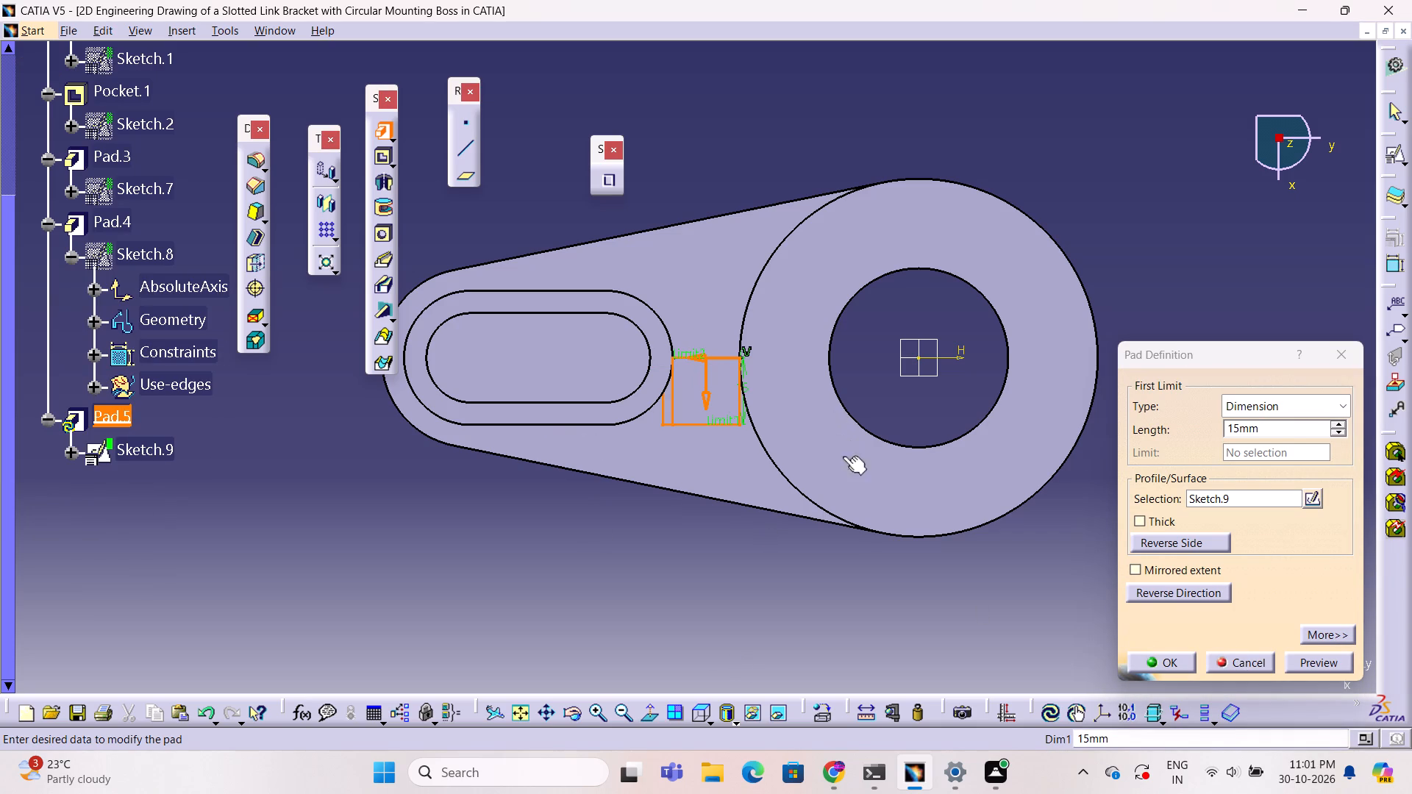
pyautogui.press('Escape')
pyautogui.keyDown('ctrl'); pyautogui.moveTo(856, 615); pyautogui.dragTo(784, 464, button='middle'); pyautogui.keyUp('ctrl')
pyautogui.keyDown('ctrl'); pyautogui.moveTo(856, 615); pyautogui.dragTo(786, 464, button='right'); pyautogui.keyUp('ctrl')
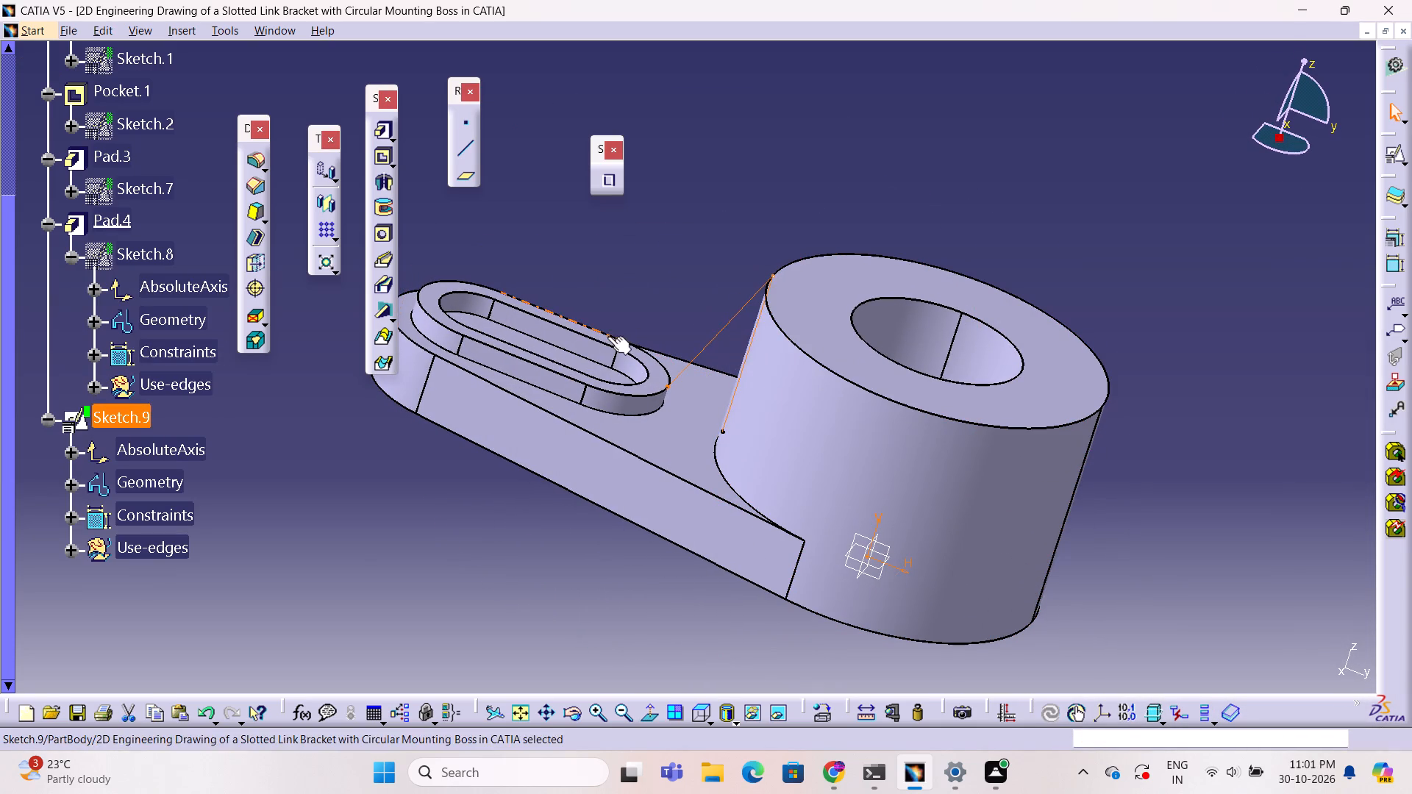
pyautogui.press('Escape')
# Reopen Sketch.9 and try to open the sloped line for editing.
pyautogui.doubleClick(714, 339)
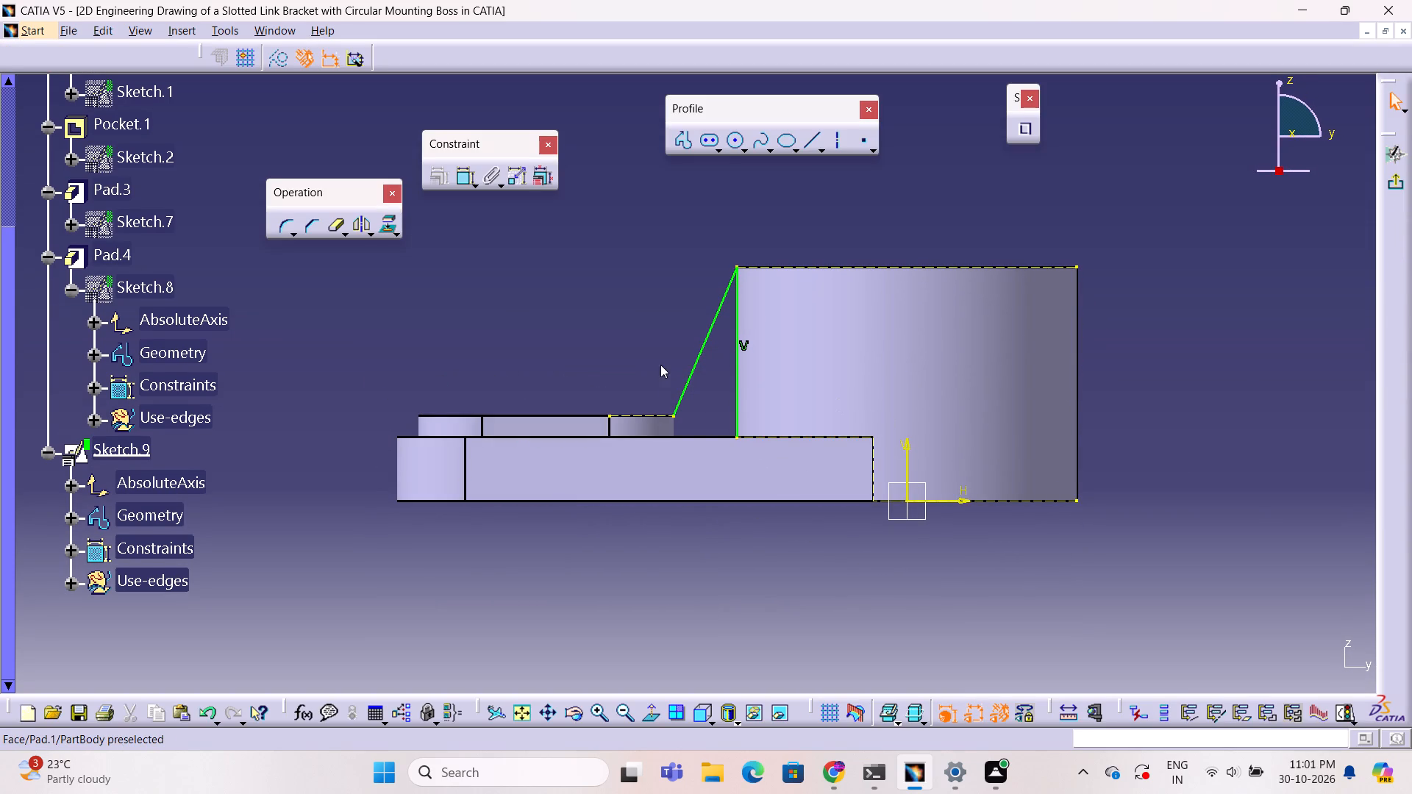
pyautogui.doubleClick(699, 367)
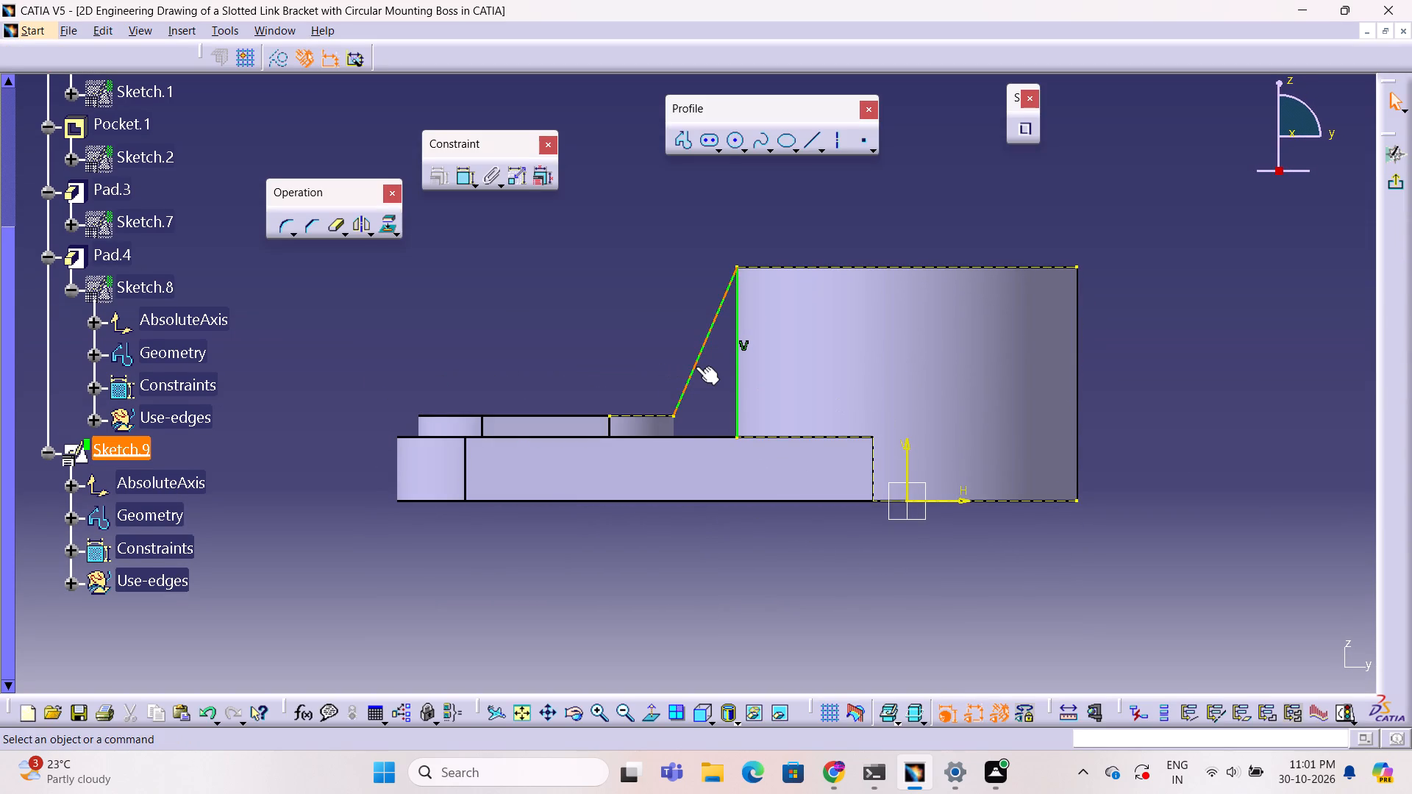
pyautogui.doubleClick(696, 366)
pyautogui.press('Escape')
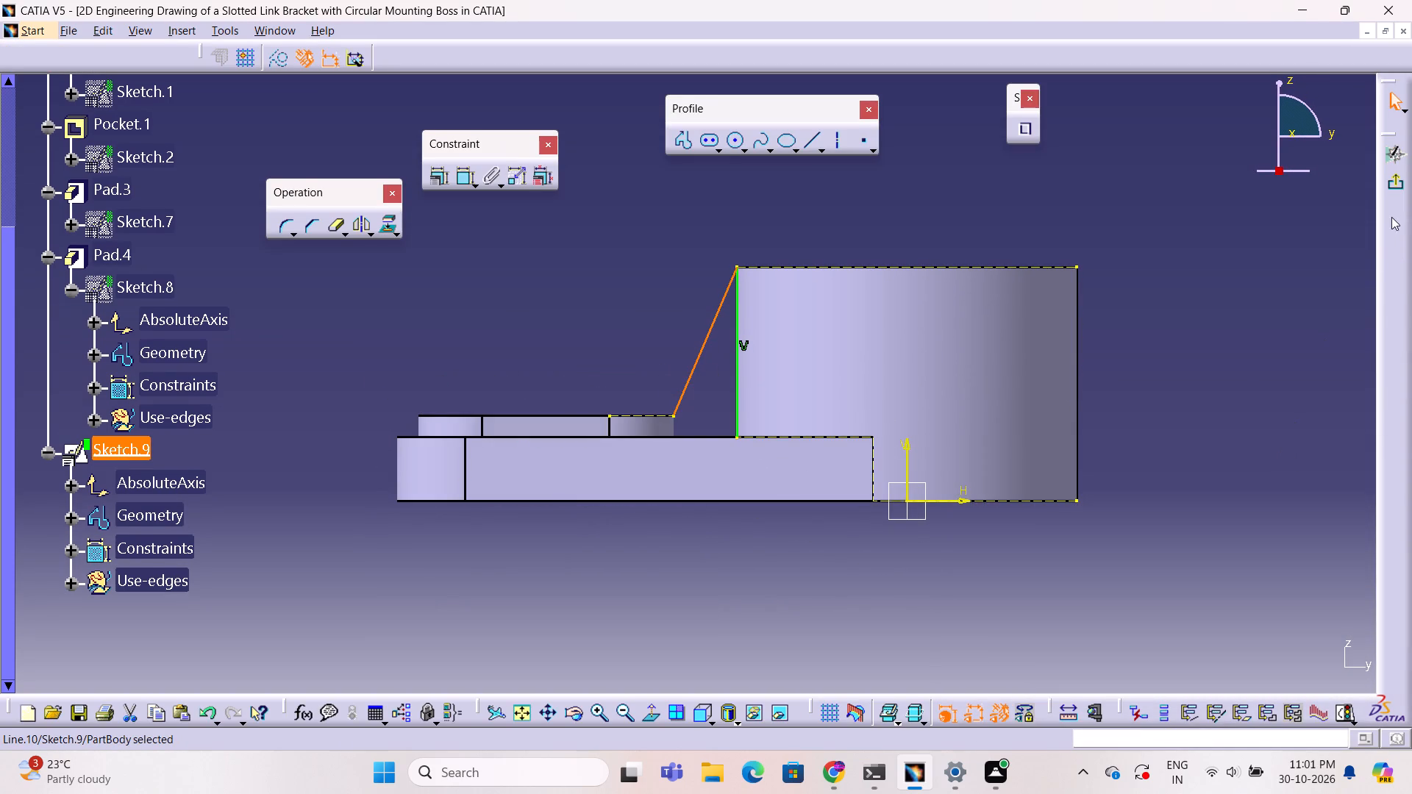
# Exit Sketch.9 and pad it with mirrored extent and a length of 10/2 mm to form the sloped rib.
pyautogui.click(1400, 179)
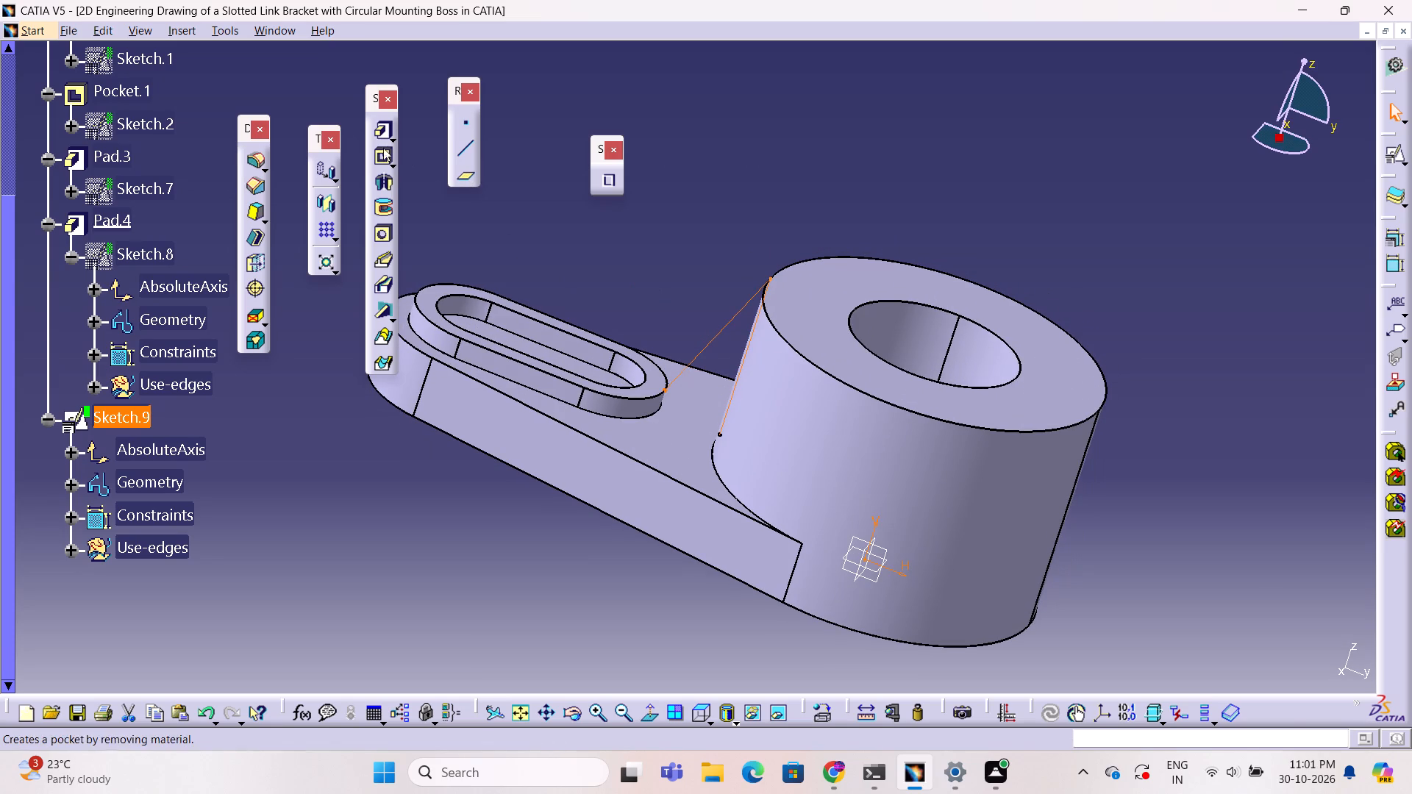
pyautogui.click(379, 139)
pyautogui.click(1163, 571)
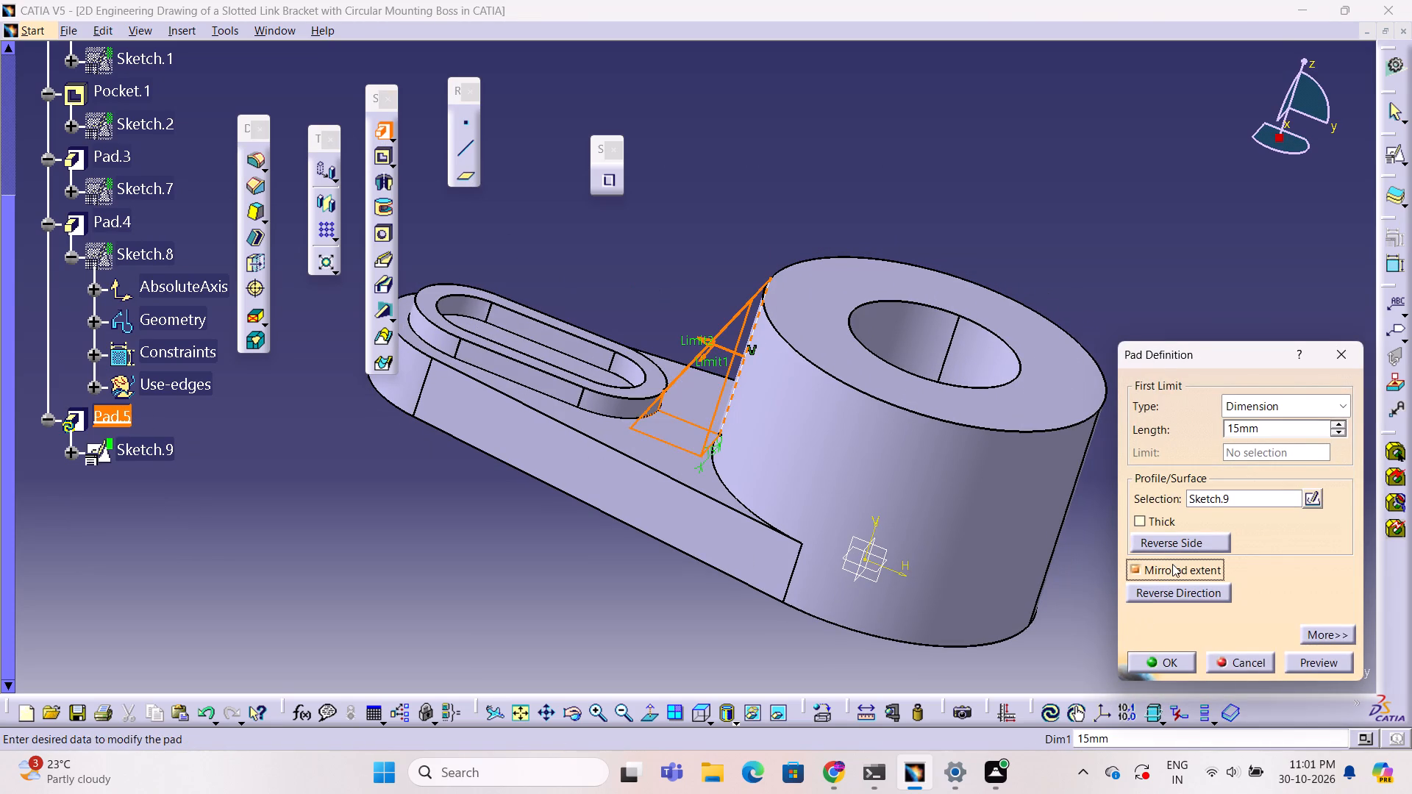
pyautogui.doubleClick(1276, 429)
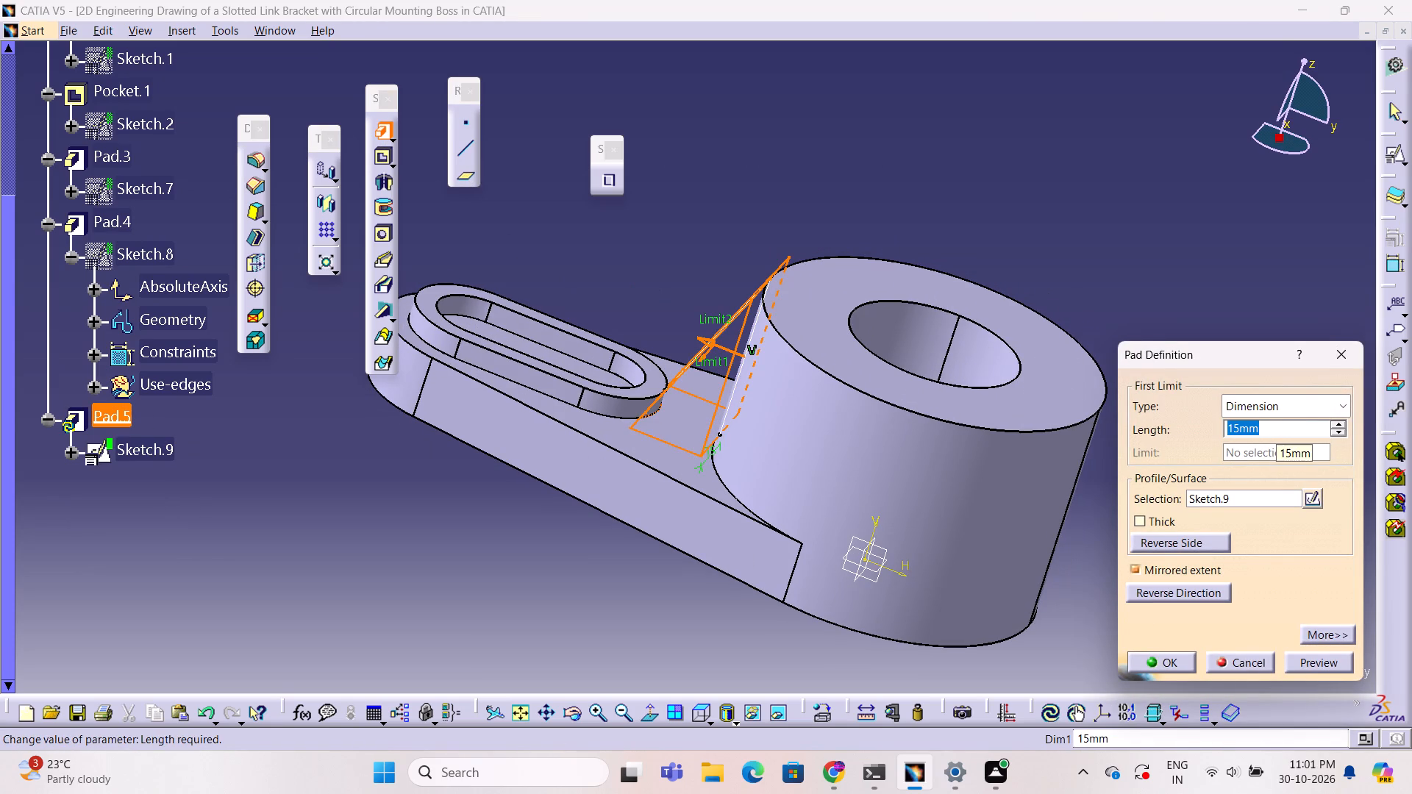
pyautogui.write('10/2')
pyautogui.press('Return')
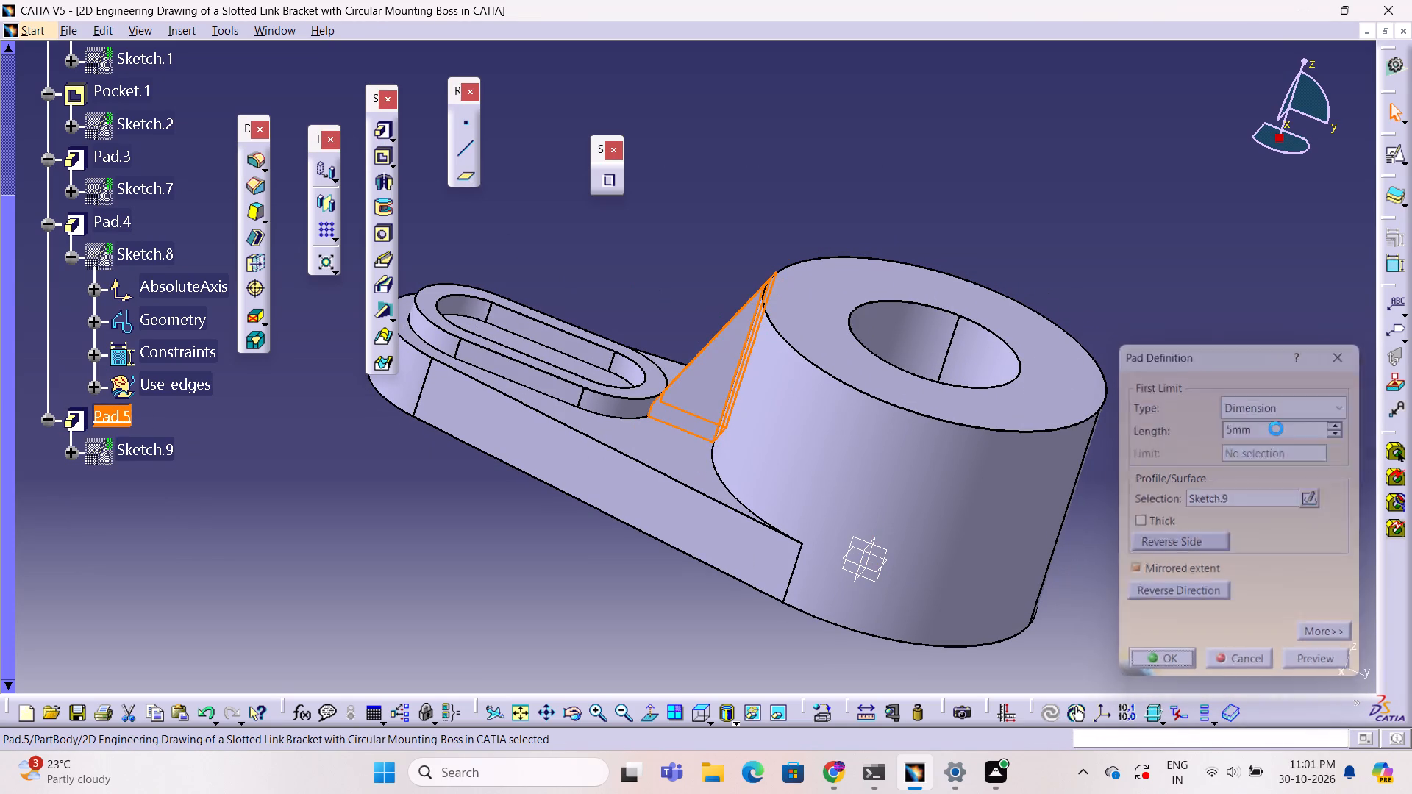
# Examine the new sloped rib and how it meets the circular boss and slot rim from several angles.
pyautogui.keyDown('shift'); pyautogui.moveTo(815, 430); pyautogui.dragTo(694, 486, button='middle'); pyautogui.keyUp('shift')
pyautogui.keyDown('shift'); pyautogui.moveTo(812, 432); pyautogui.dragTo(694, 486, button='right'); pyautogui.keyUp('shift')
pyautogui.press('Escape')
pyautogui.moveTo(931, 298); pyautogui.dragTo(933, 298, button='middle')
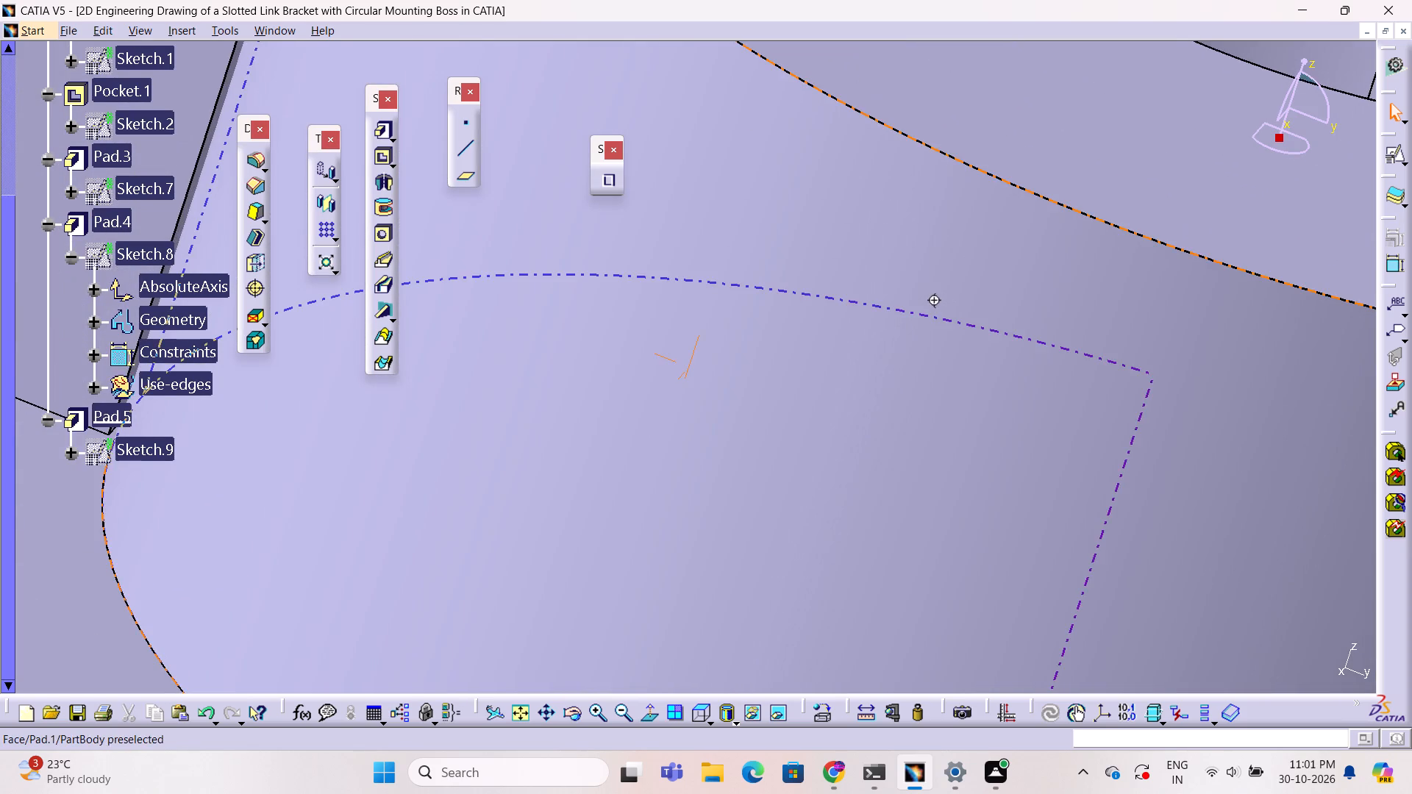
pyautogui.moveTo(933, 298); pyautogui.dragTo(845, 396, button='middle')
pyautogui.moveTo(933, 299); pyautogui.dragTo(845, 396, button='right')
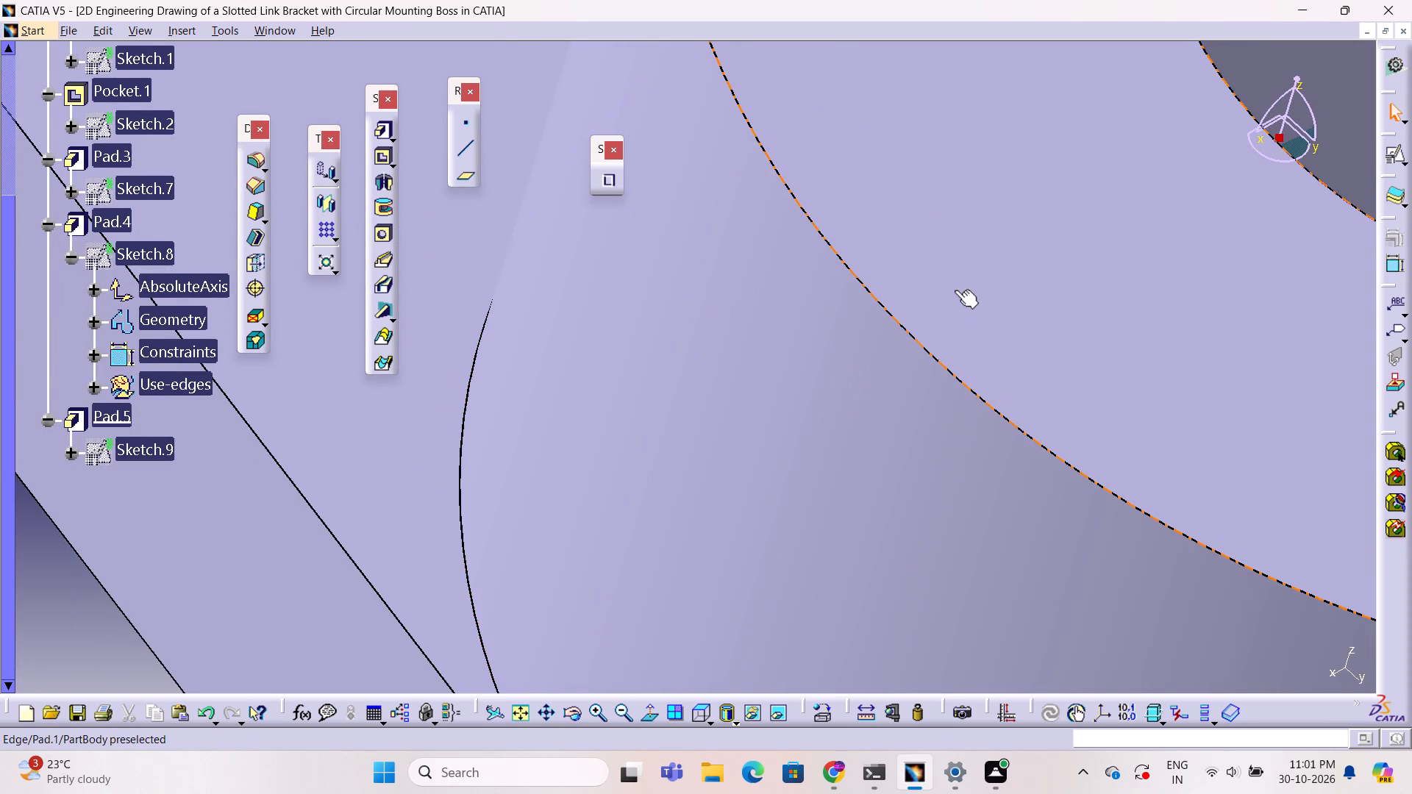
pyautogui.keyDown('ctrl'); pyautogui.moveTo(955, 294); pyautogui.dragTo(913, 471, button='middle'); pyautogui.keyUp('ctrl')
pyautogui.keyDown('ctrl'); pyautogui.scroll(-1, 955, 308); pyautogui.keyUp('ctrl')
pyautogui.keyDown('ctrl'); pyautogui.moveTo(1150, 351); pyautogui.dragTo(1102, 390, button='middle'); pyautogui.keyUp('ctrl')
pyautogui.keyDown('ctrl'); pyautogui.moveTo(1152, 351); pyautogui.dragTo(1102, 390, button='right'); pyautogui.keyUp('ctrl')
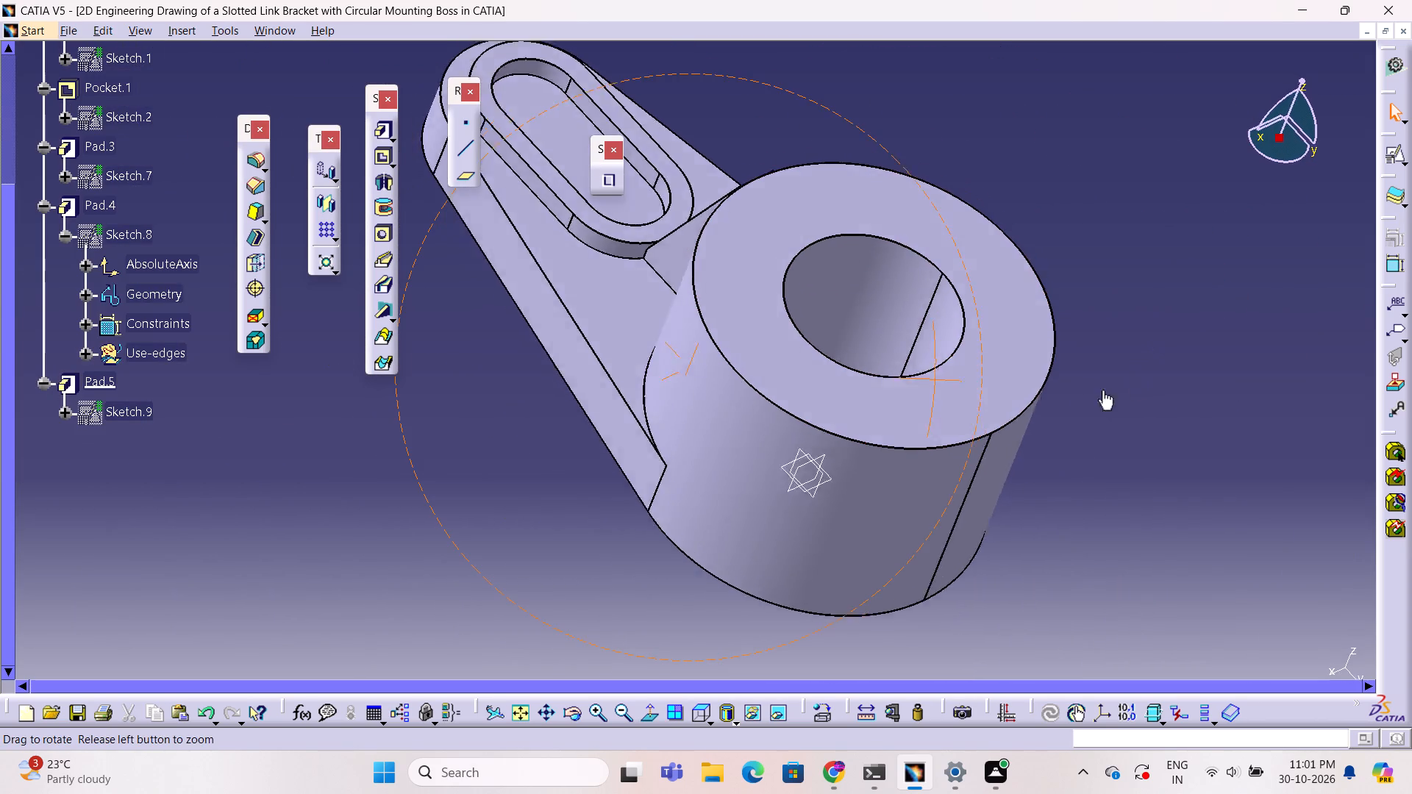
pyautogui.keyDown('ctrl'); pyautogui.moveTo(1102, 390); pyautogui.dragTo(852, 598, button='middle'); pyautogui.keyUp('ctrl')
pyautogui.keyDown('ctrl'); pyautogui.moveTo(1102, 390); pyautogui.dragTo(852, 598, button='right'); pyautogui.keyUp('ctrl')
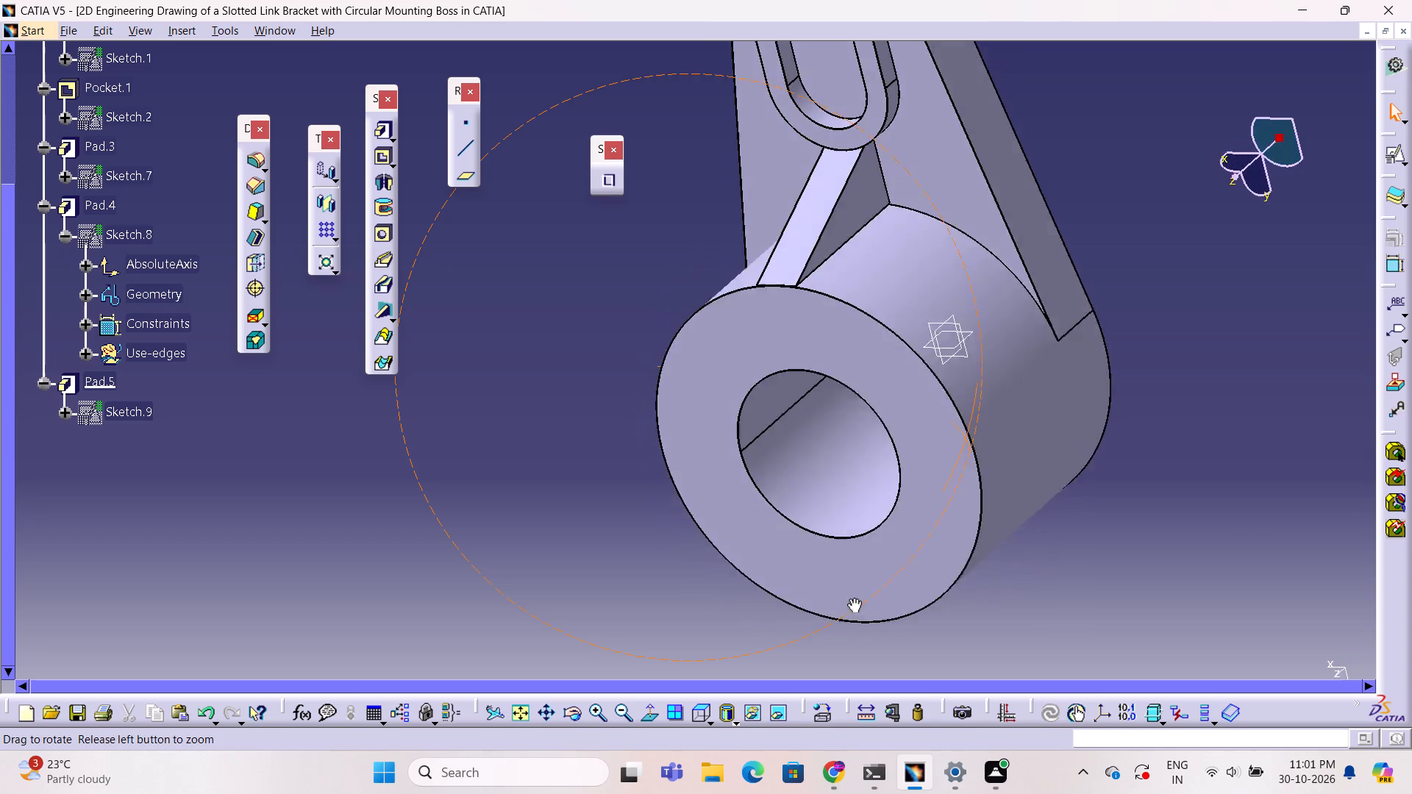
pyautogui.keyDown('ctrl'); pyautogui.moveTo(852, 598); pyautogui.dragTo(948, 448, button='middle'); pyautogui.keyUp('ctrl')
pyautogui.keyDown('ctrl'); pyautogui.moveTo(852, 598); pyautogui.dragTo(895, 415, button='right'); pyautogui.keyUp('ctrl')
pyautogui.keyDown('ctrl'); pyautogui.rightClick(895, 415); pyautogui.keyUp('ctrl')
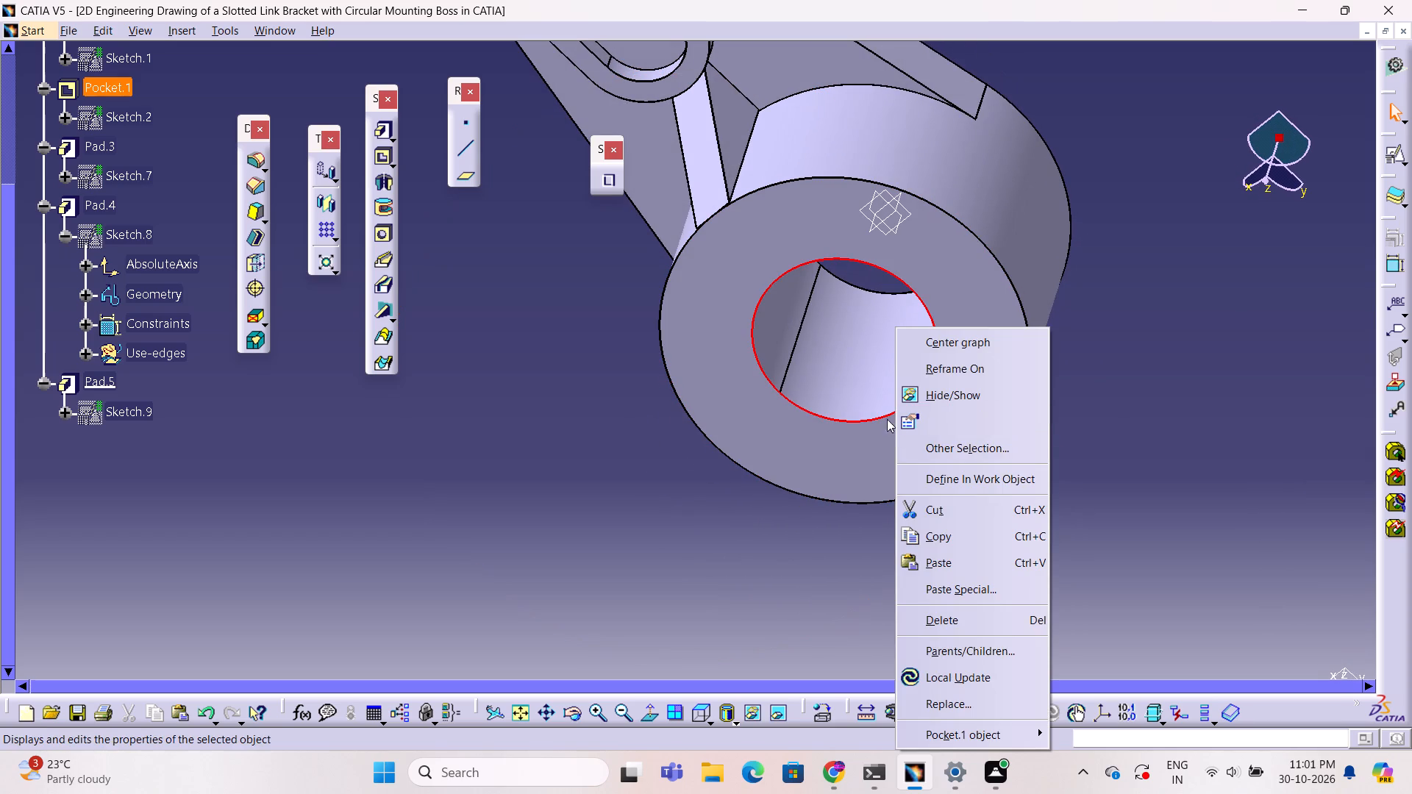
pyautogui.click(1152, 426)
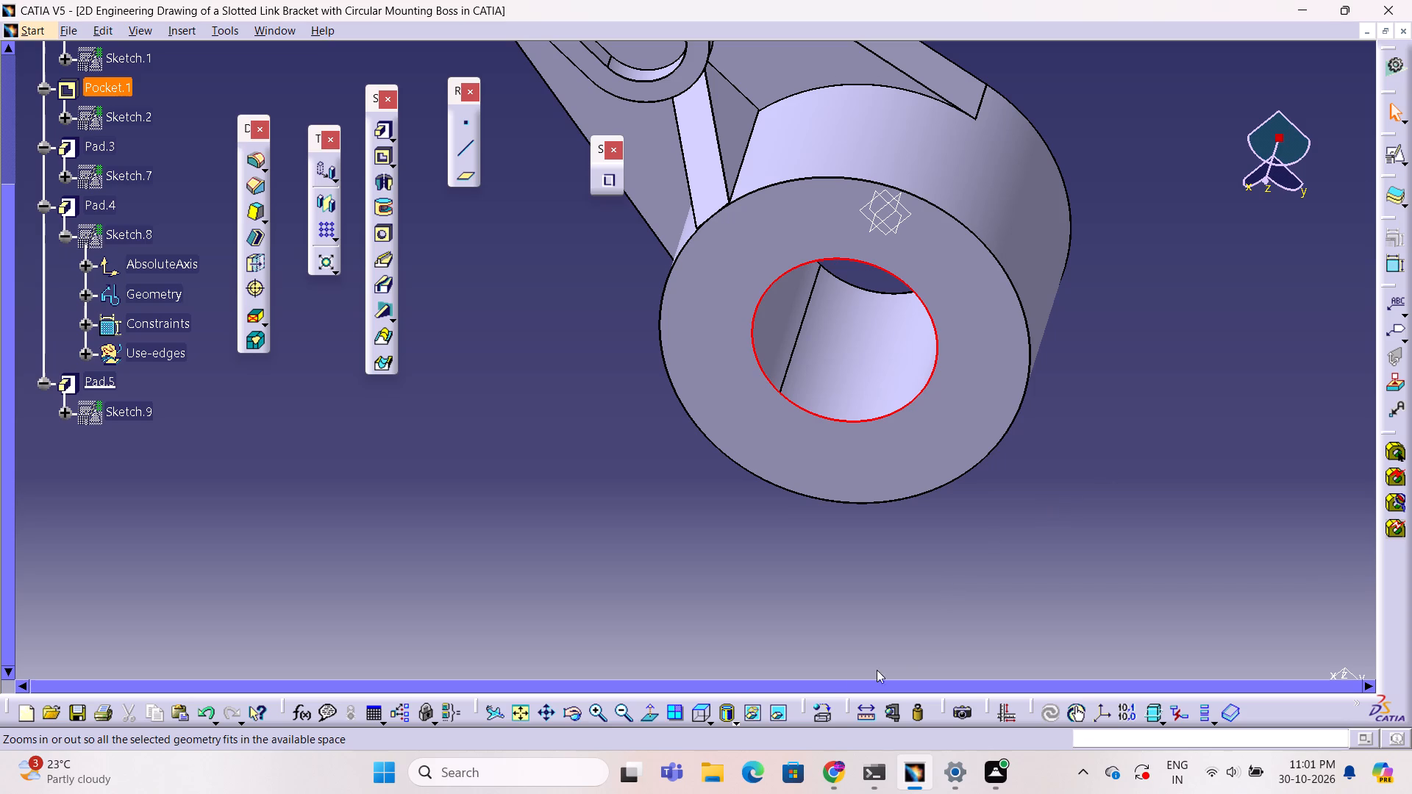
# Examine the whole bracket from the top and from several oblique angles, and clear the selected bore edge.
pyautogui.click(696, 713)
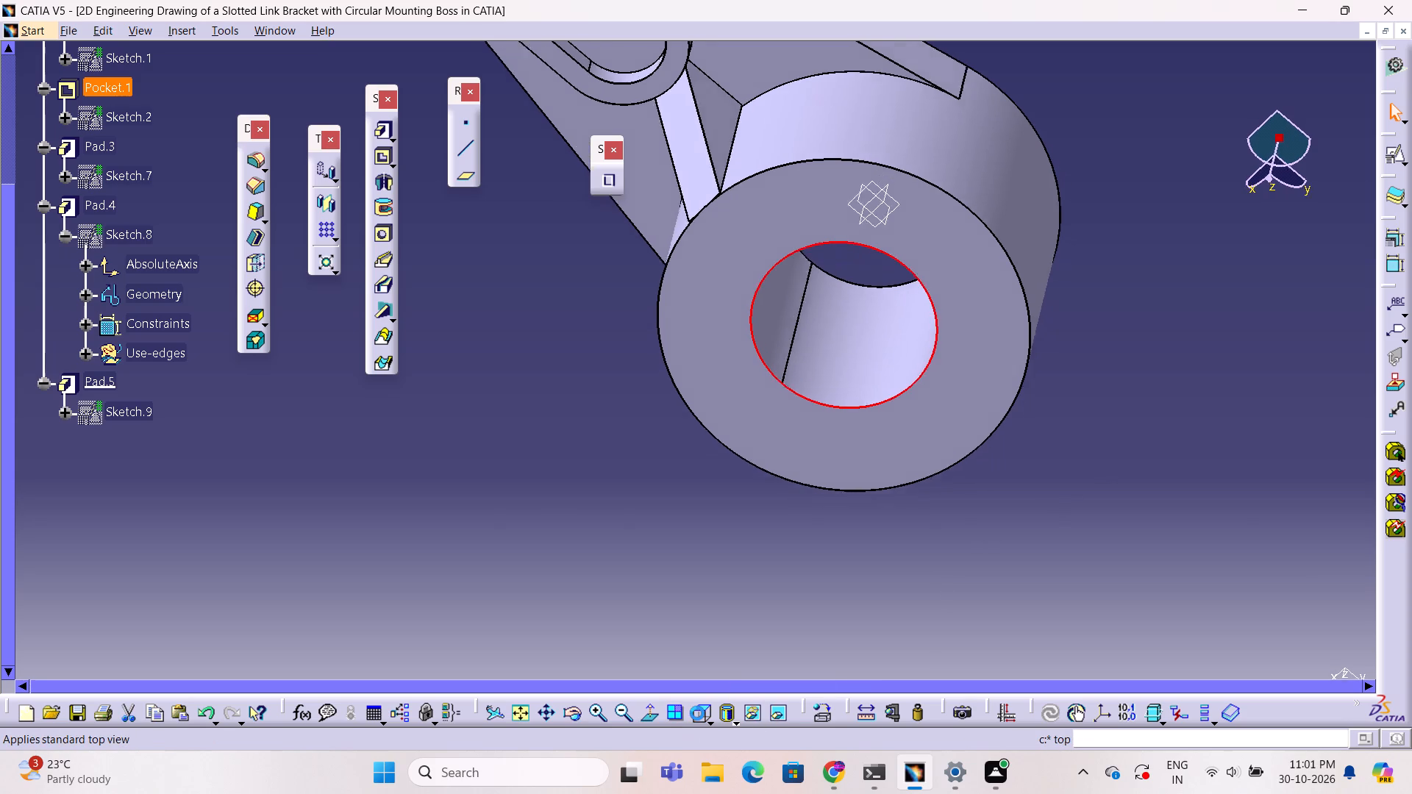
pyautogui.keyDown('ctrl'); pyautogui.moveTo(702, 541); pyautogui.dragTo(783, 499, button='middle'); pyautogui.keyUp('ctrl')
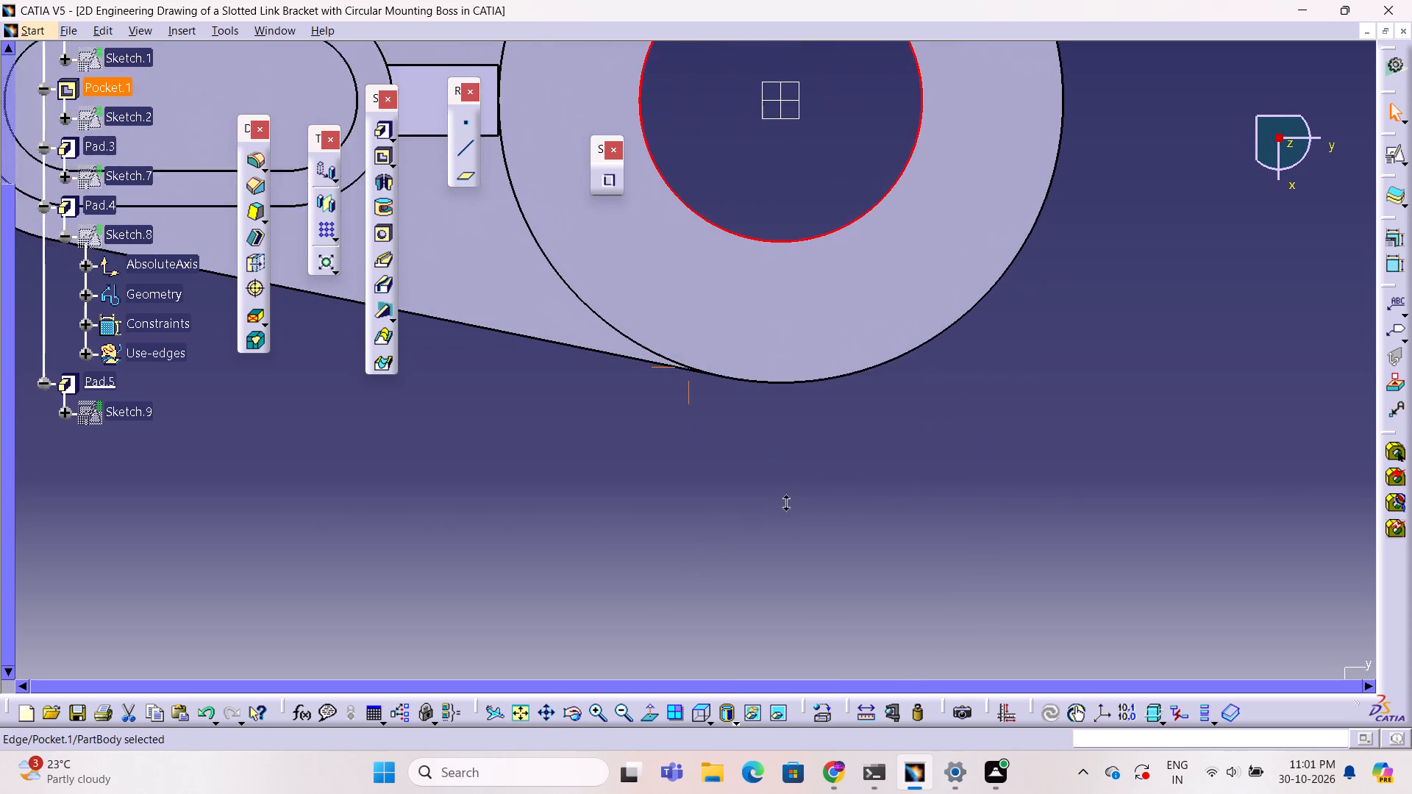
pyautogui.keyDown('ctrl'); pyautogui.moveTo(783, 499); pyautogui.dragTo(766, 601, button='middle'); pyautogui.keyUp('ctrl')
pyautogui.keyDown('ctrl'); pyautogui.moveTo(760, 580); pyautogui.dragTo(607, 338, button='middle'); pyautogui.keyUp('ctrl')
pyautogui.keyDown('ctrl'); pyautogui.moveTo(759, 590); pyautogui.dragTo(607, 338, button='right'); pyautogui.keyUp('ctrl')
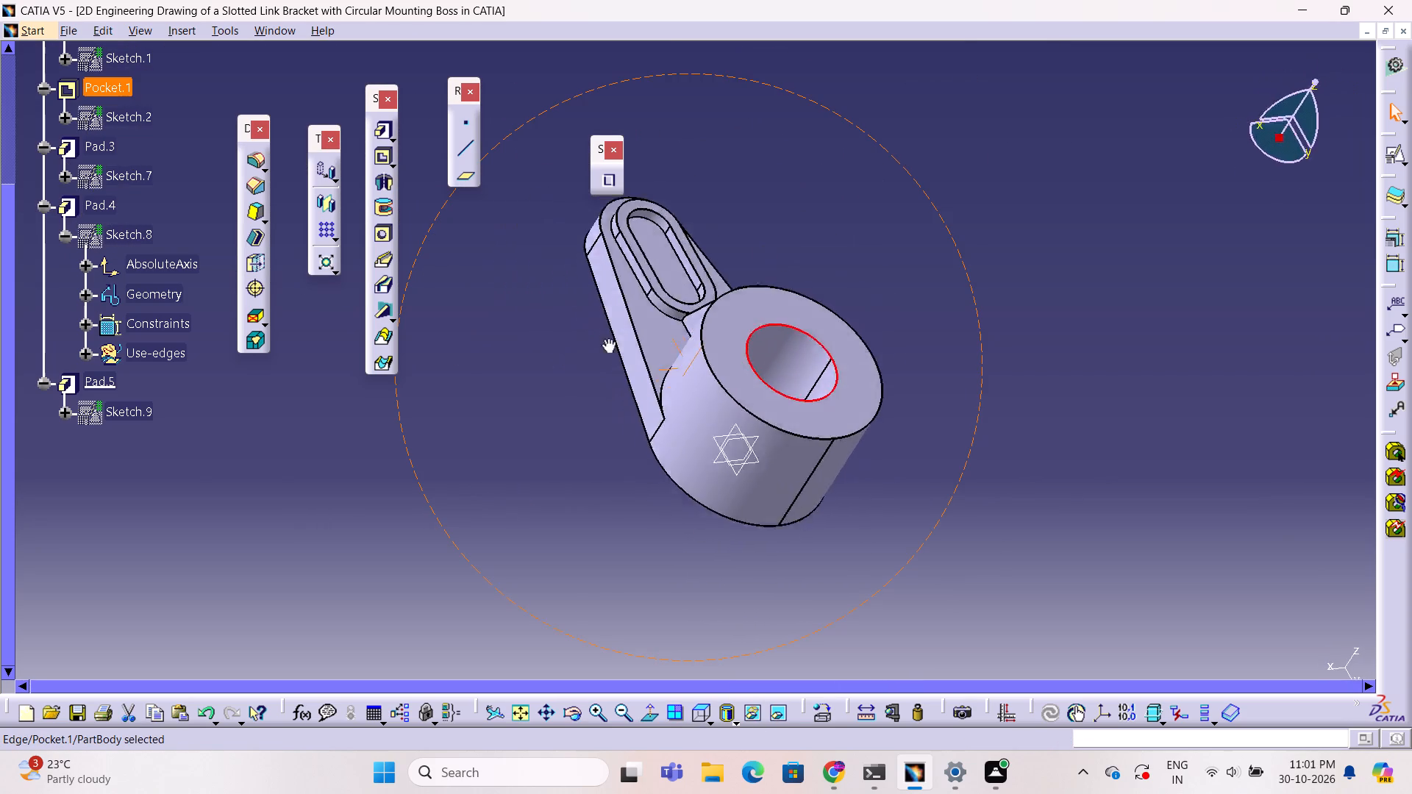
pyautogui.keyDown('ctrl'); pyautogui.moveTo(607, 338); pyautogui.dragTo(683, 342, button='middle'); pyautogui.keyUp('ctrl')
pyautogui.keyDown('ctrl'); pyautogui.moveTo(607, 338); pyautogui.dragTo(683, 342, button='right'); pyautogui.keyUp('ctrl')
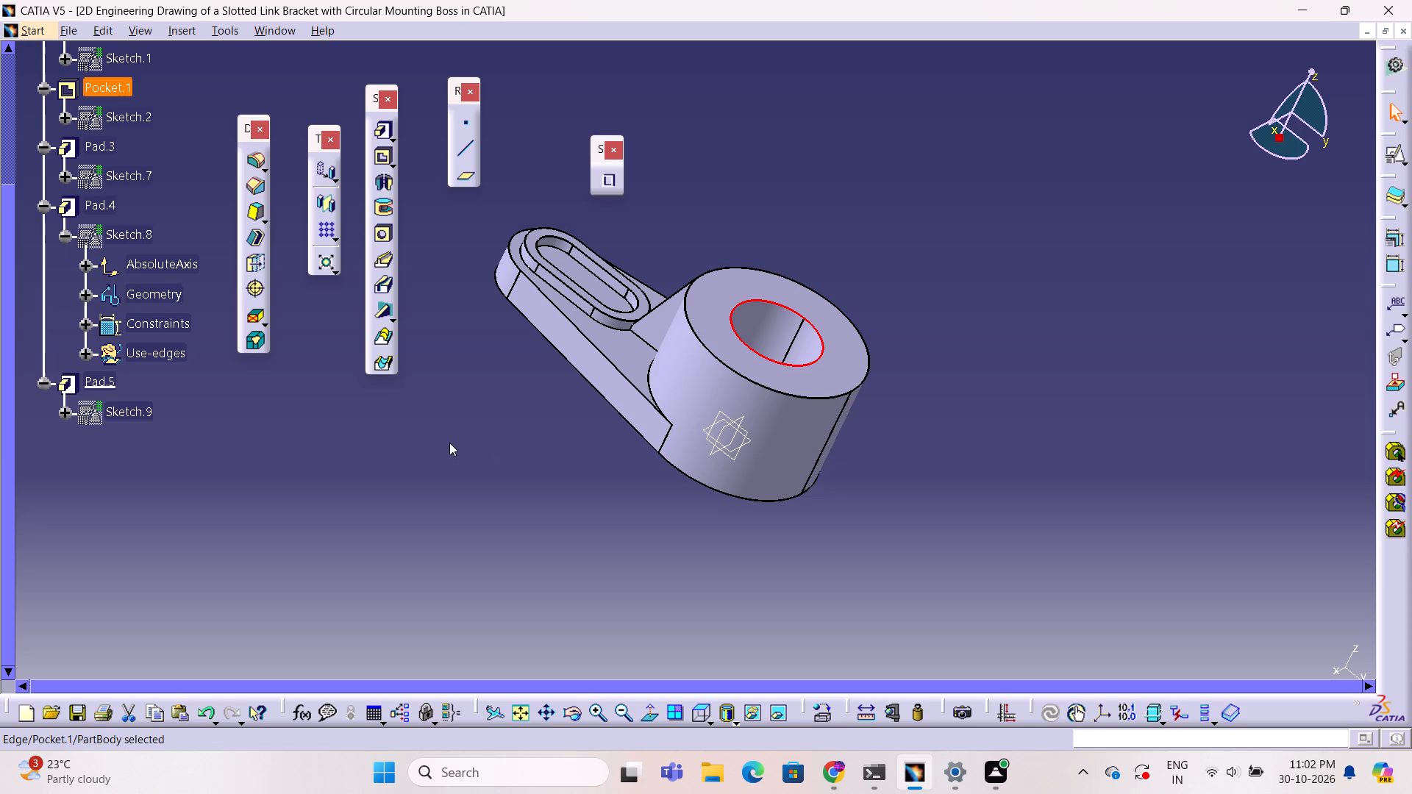
pyautogui.keyDown('ctrl'); pyautogui.moveTo(449, 442); pyautogui.dragTo(460, 439, button='middle'); pyautogui.keyUp('ctrl')
pyautogui.keyDown('ctrl'); pyautogui.moveTo(460, 439); pyautogui.dragTo(522, 471, button='middle'); pyautogui.keyUp('ctrl')
pyautogui.keyDown('ctrl'); pyautogui.moveTo(460, 440); pyautogui.dragTo(522, 471, button='right'); pyautogui.keyUp('ctrl')
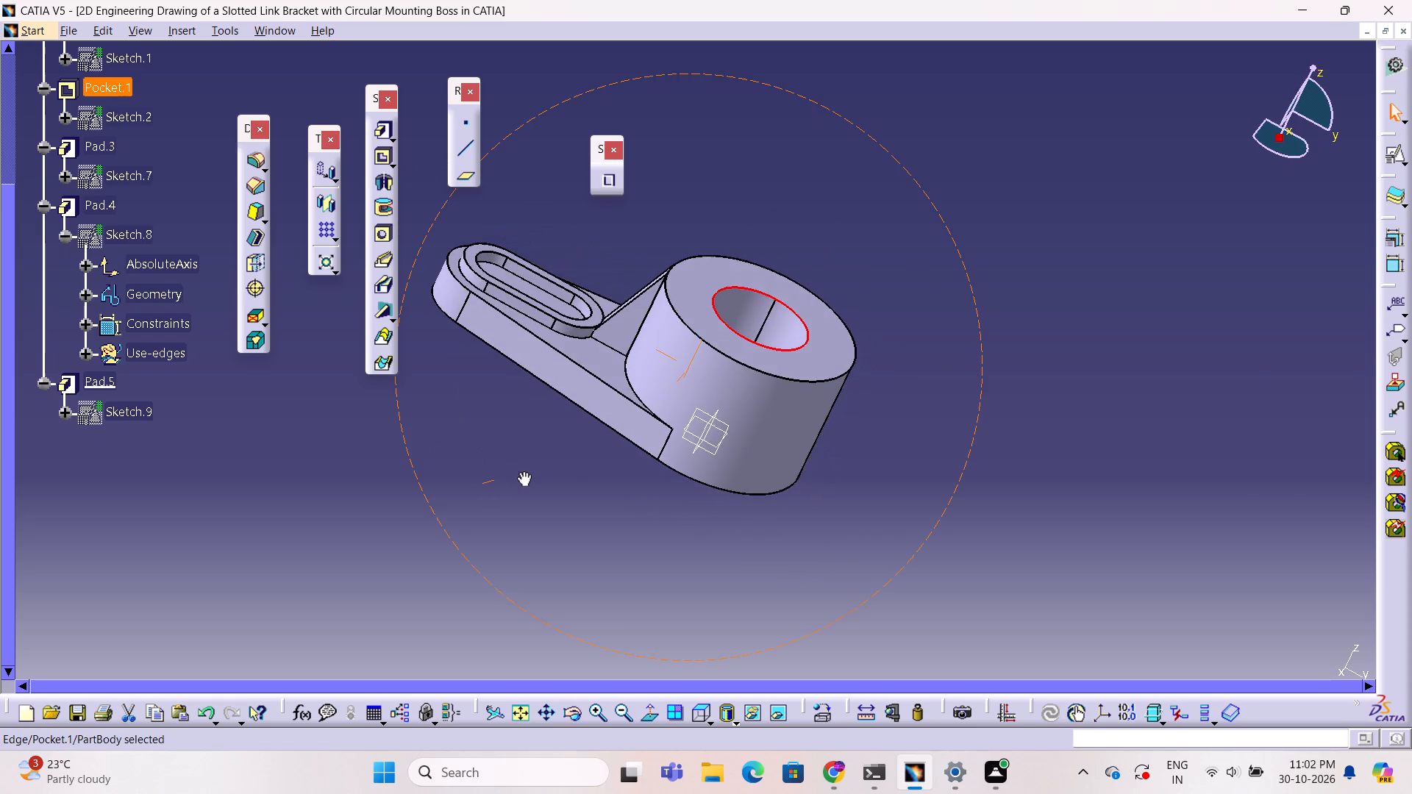
pyautogui.keyDown('ctrl'); pyautogui.moveTo(522, 471); pyautogui.dragTo(532, 525, button='middle'); pyautogui.keyUp('ctrl')
pyautogui.keyDown('ctrl'); pyautogui.moveTo(522, 471); pyautogui.dragTo(532, 525, button='right'); pyautogui.keyUp('ctrl')
pyautogui.rightClick(532, 525)
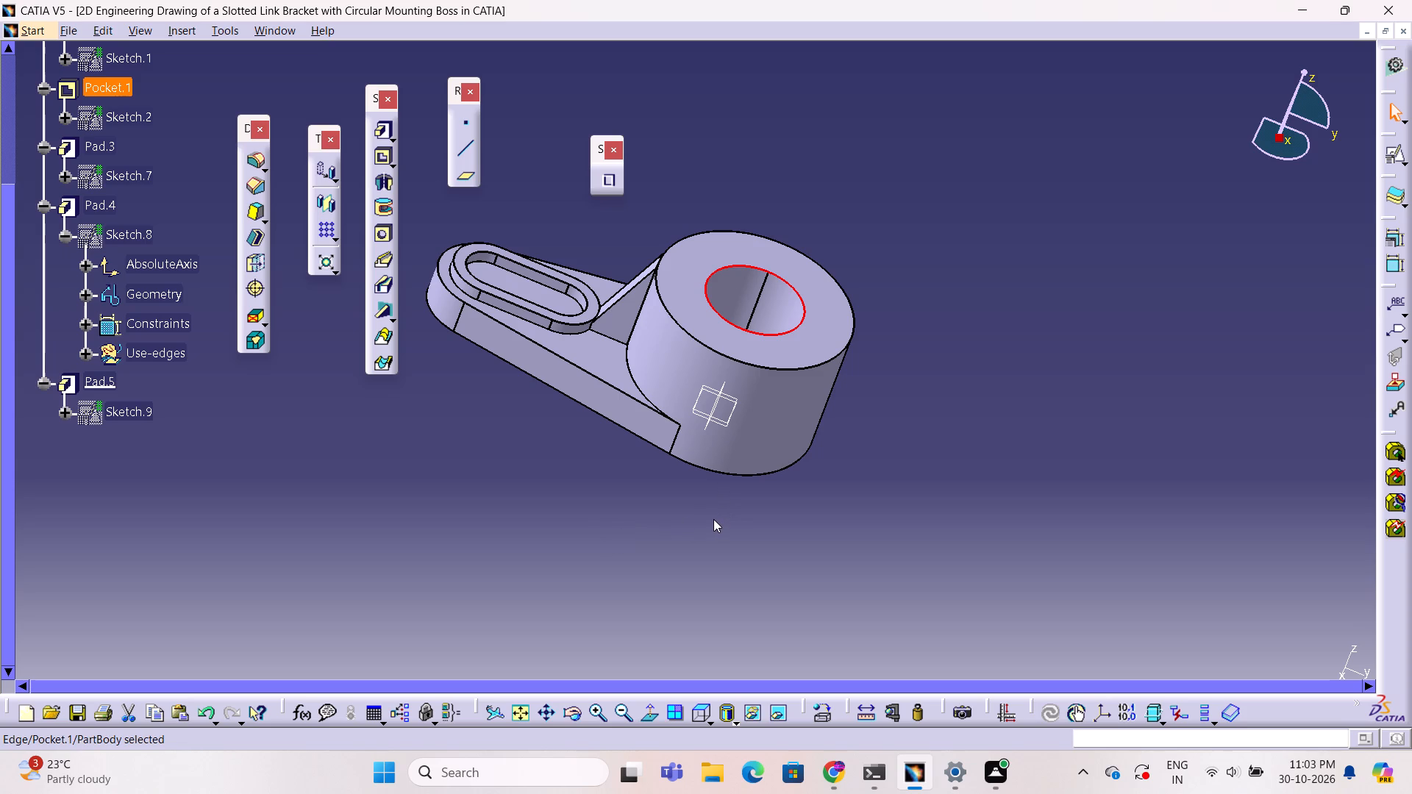
pyautogui.click(1166, 396)
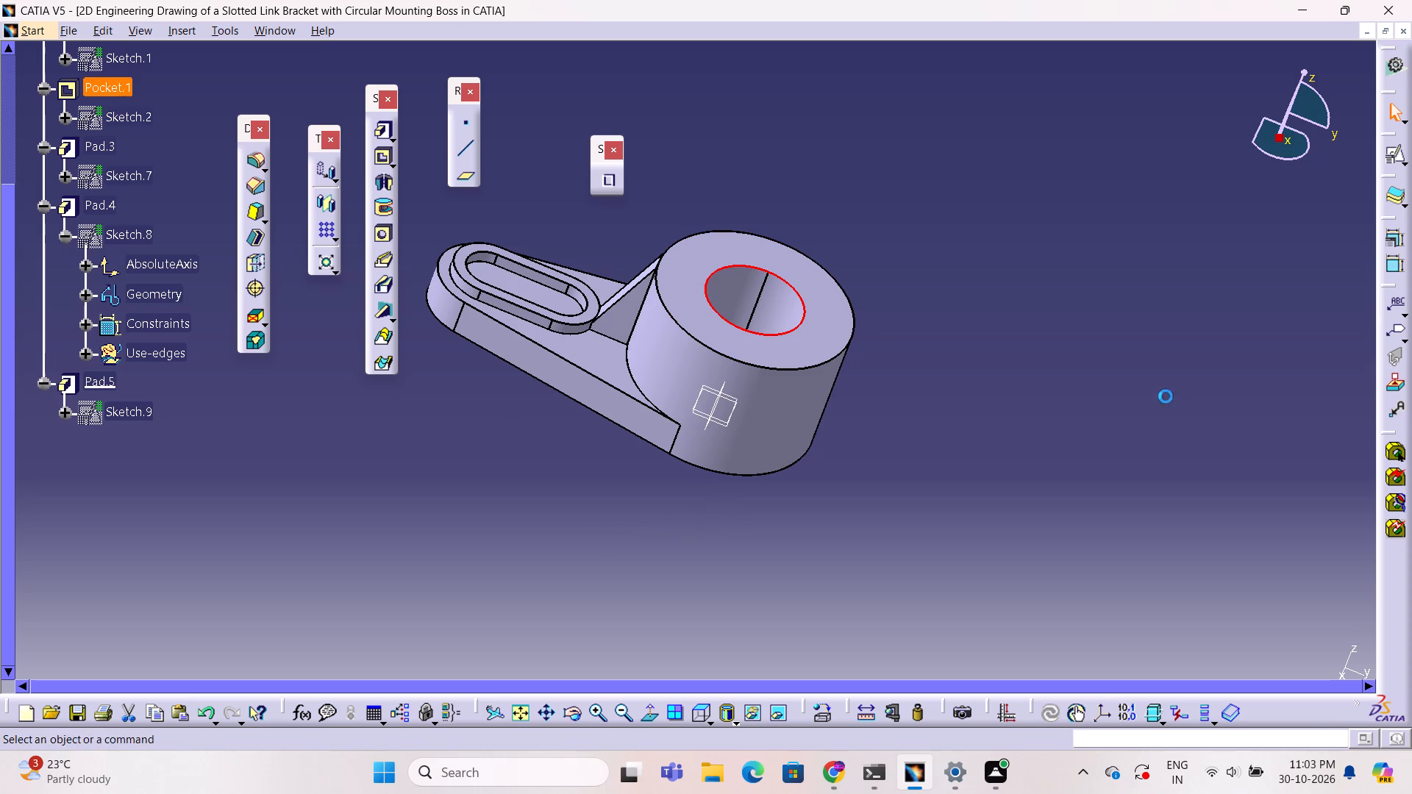
# Examine closely how the sloped rib's top end meets the outer edge of the circular boss.
pyautogui.keyDown('ctrl'); pyautogui.moveTo(685, 205); pyautogui.dragTo(731, 96, button='middle'); pyautogui.keyUp('ctrl')
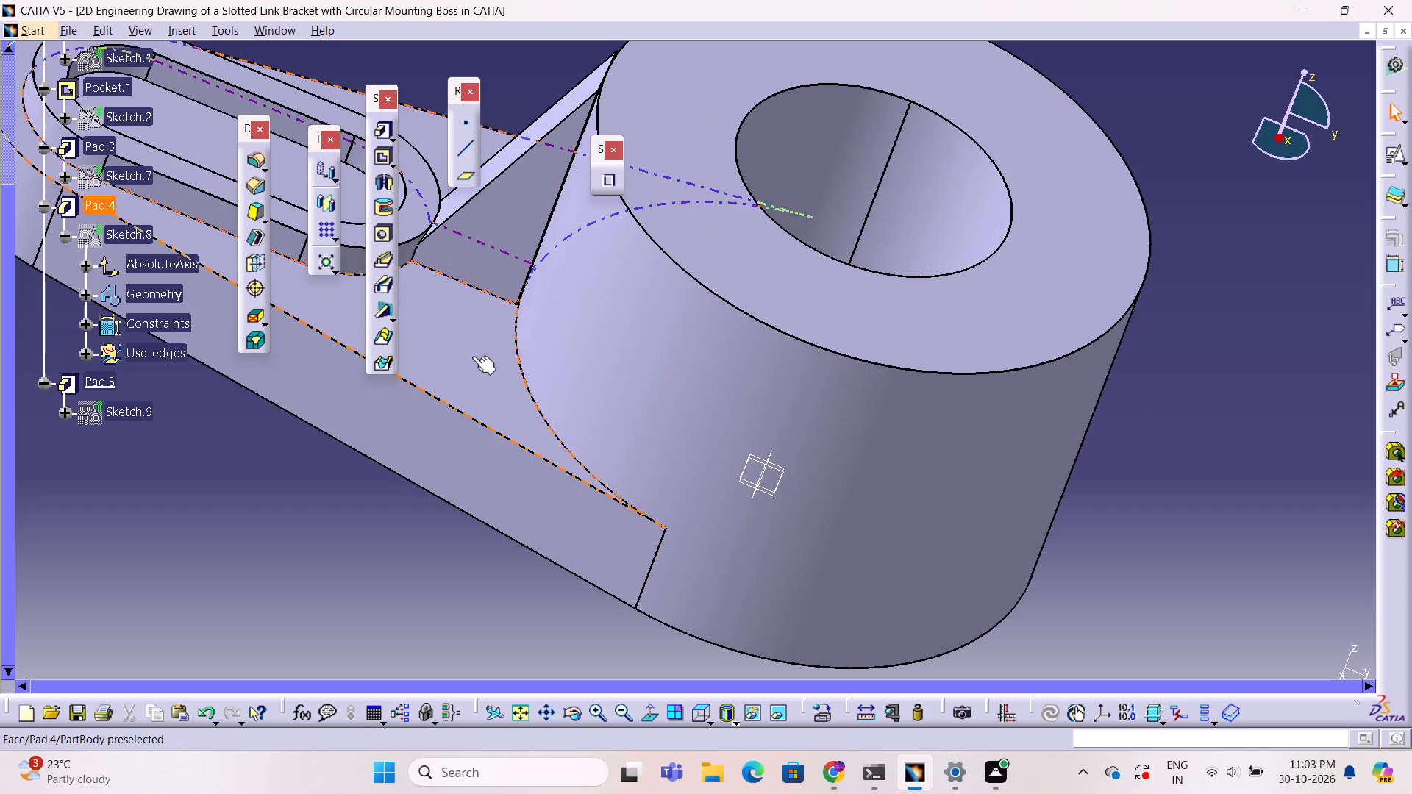
pyautogui.keyDown('ctrl'); pyautogui.moveTo(487, 323); pyautogui.dragTo(610, 368, button='middle'); pyautogui.keyUp('ctrl')
pyautogui.moveTo(602, 362); pyautogui.dragTo(878, 622, button='middle')
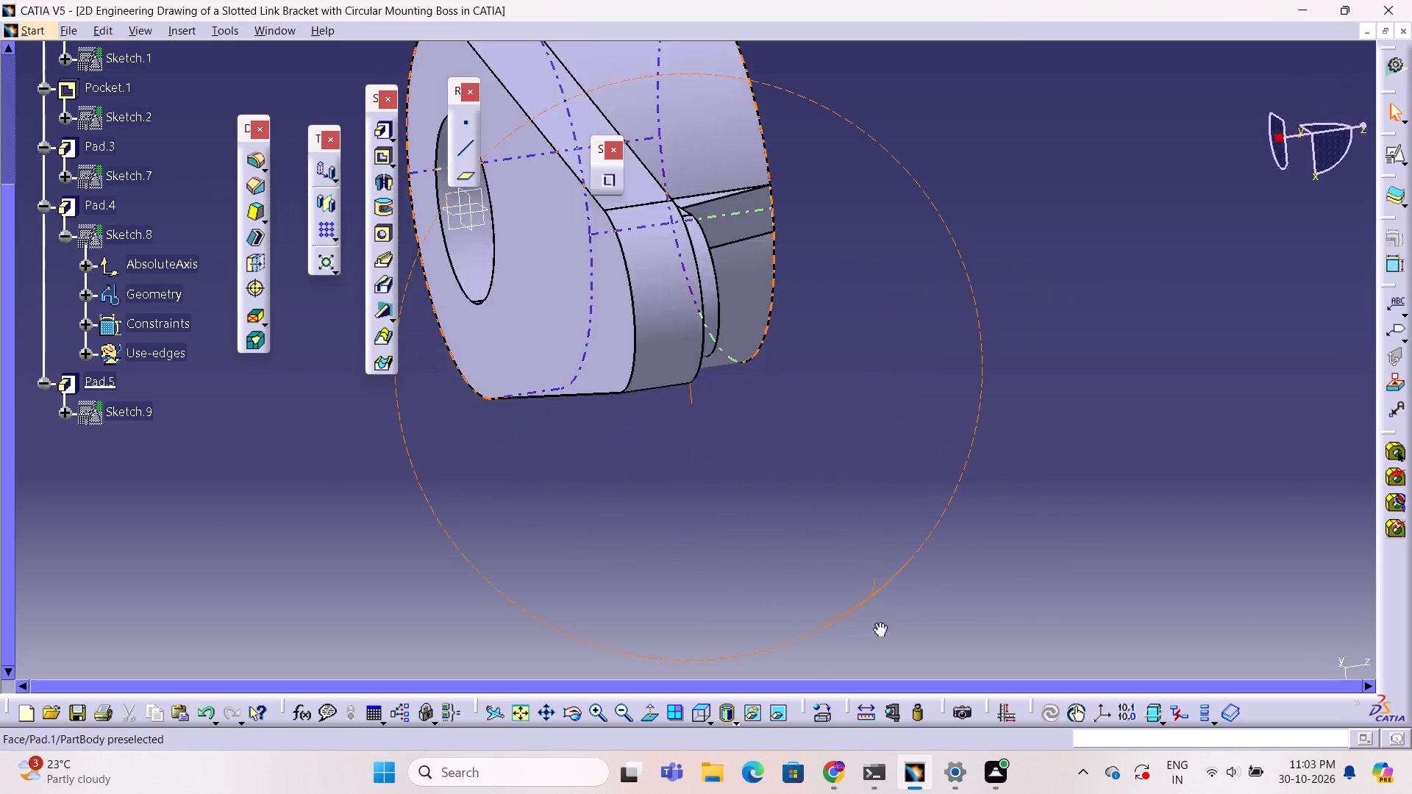
pyautogui.moveTo(878, 622); pyautogui.dragTo(981, 467, button='middle')
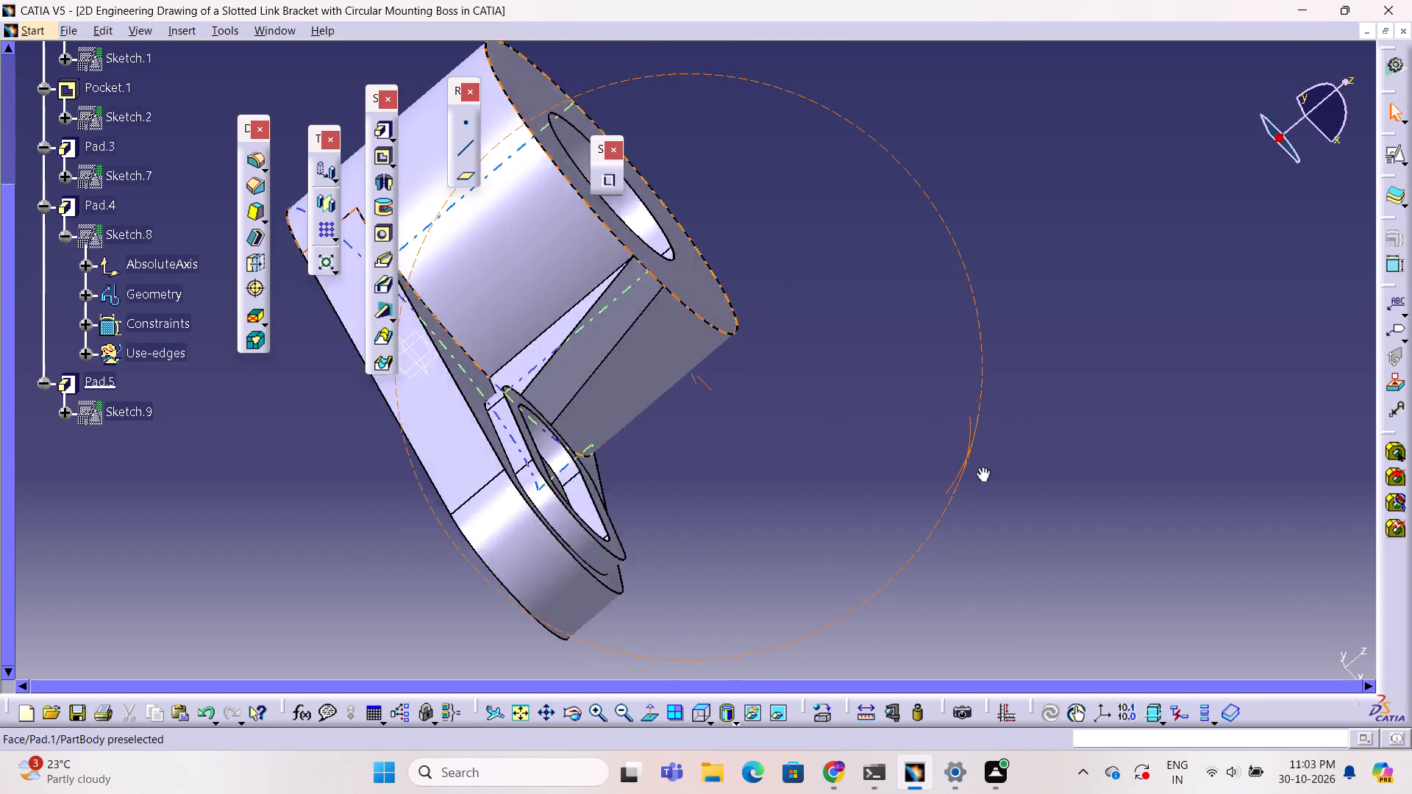
pyautogui.moveTo(981, 467); pyautogui.dragTo(936, 481, button='middle')
pyautogui.keyDown('ctrl'); pyautogui.moveTo(527, 390); pyautogui.dragTo(604, 245, button='middle'); pyautogui.keyUp('ctrl')
pyautogui.moveTo(607, 248); pyautogui.dragTo(985, 609, button='middle')
pyautogui.keyDown('ctrl'); pyautogui.moveTo(618, 495); pyautogui.dragTo(626, 500, button='middle'); pyautogui.keyUp('ctrl')
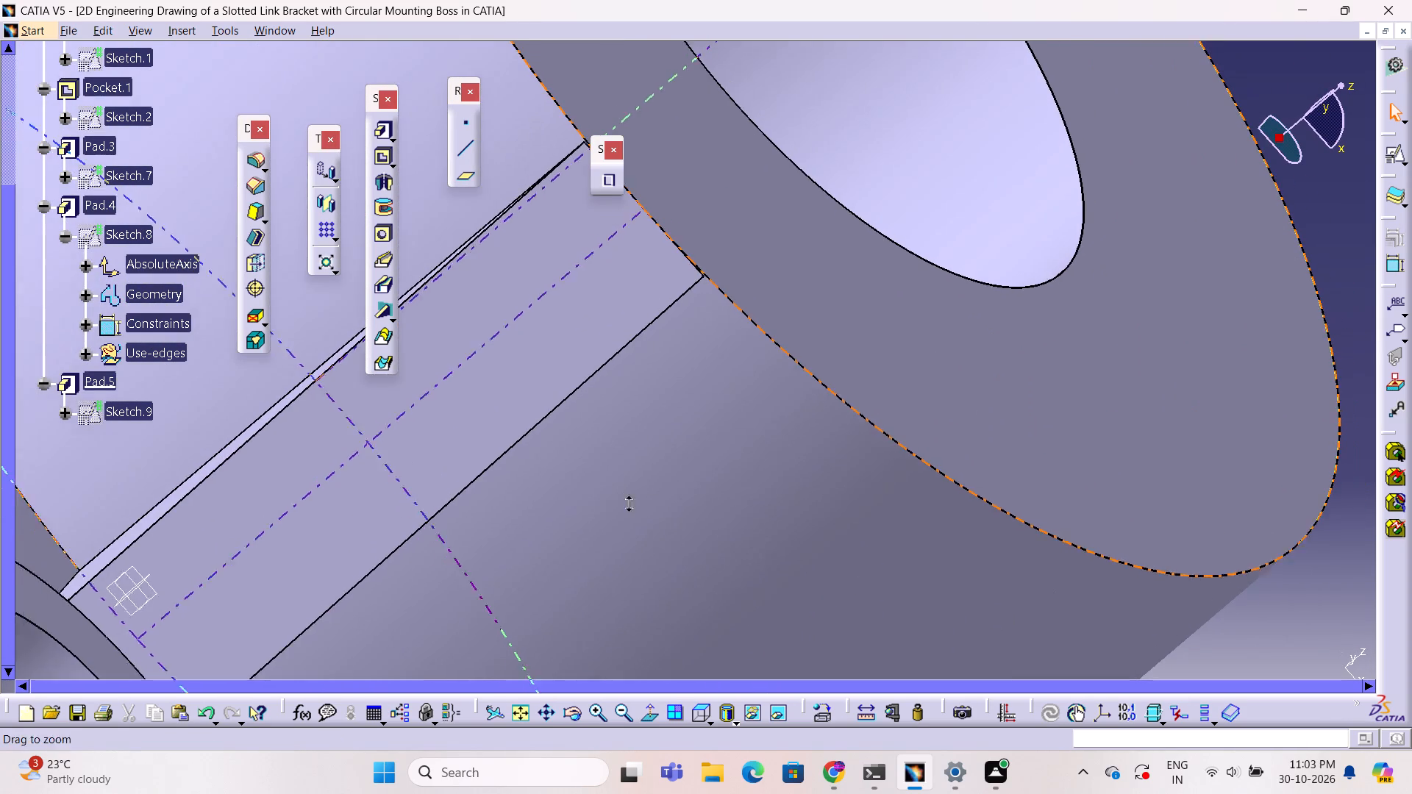
pyautogui.keyDown('ctrl'); pyautogui.moveTo(626, 500); pyautogui.dragTo(698, 518, button='middle'); pyautogui.keyUp('ctrl')
pyautogui.keyDown('ctrl'); pyautogui.moveTo(668, 465); pyautogui.dragTo(751, 468, button='middle'); pyautogui.keyUp('ctrl')
pyautogui.moveTo(752, 468); pyautogui.dragTo(860, 475, button='middle')
pyautogui.scroll(-1, 752, 470)
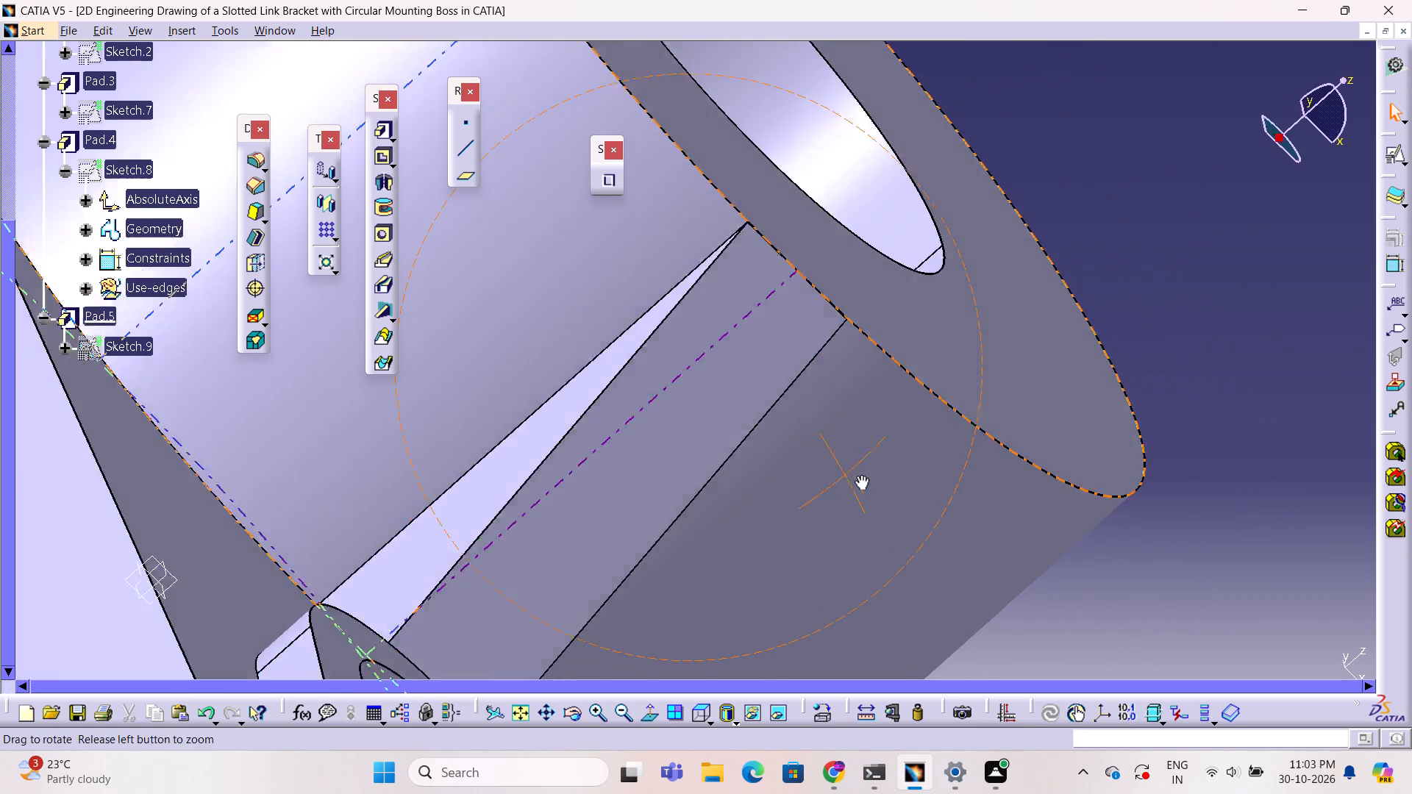
pyautogui.moveTo(860, 475); pyautogui.dragTo(715, 593, button='middle')
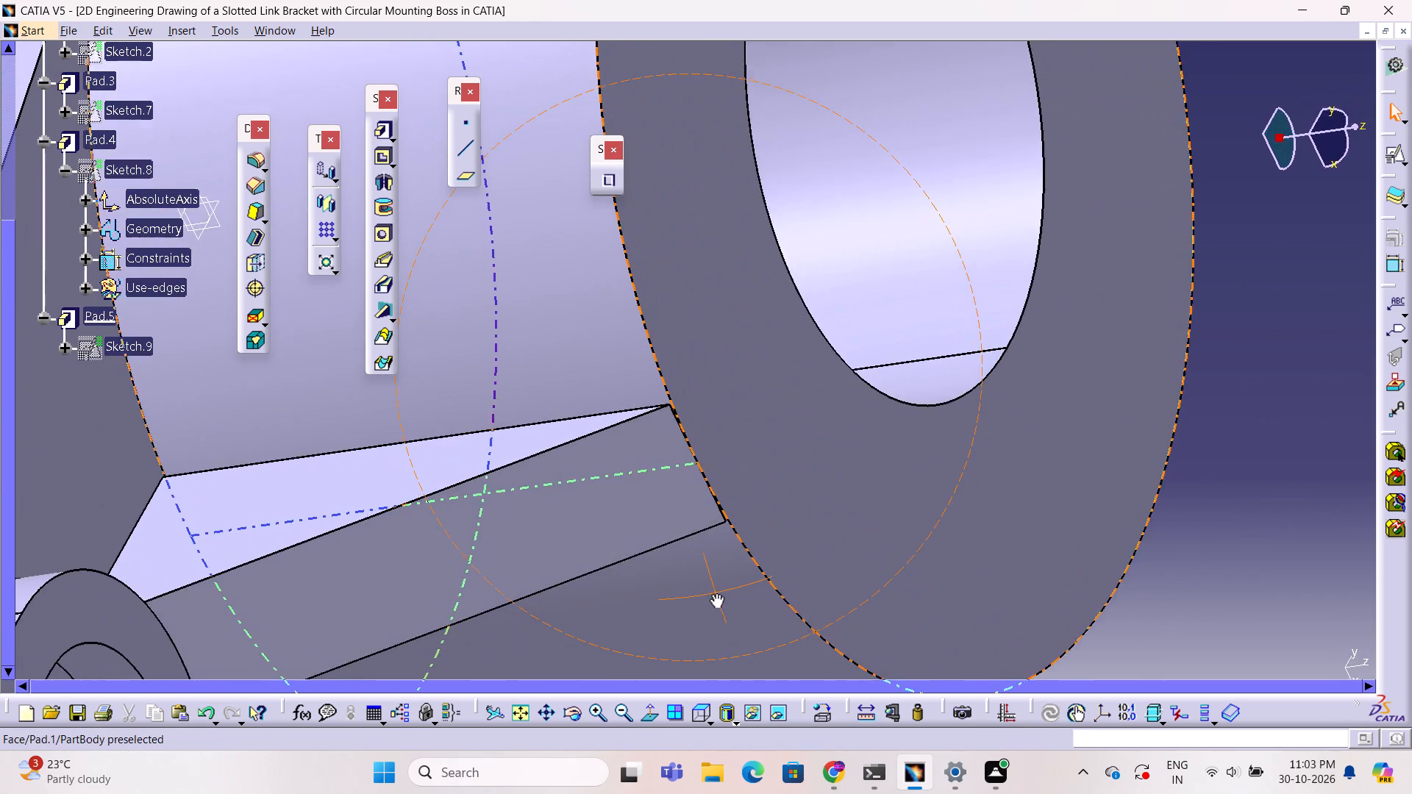
pyautogui.moveTo(715, 593); pyautogui.dragTo(584, 387, button='middle')
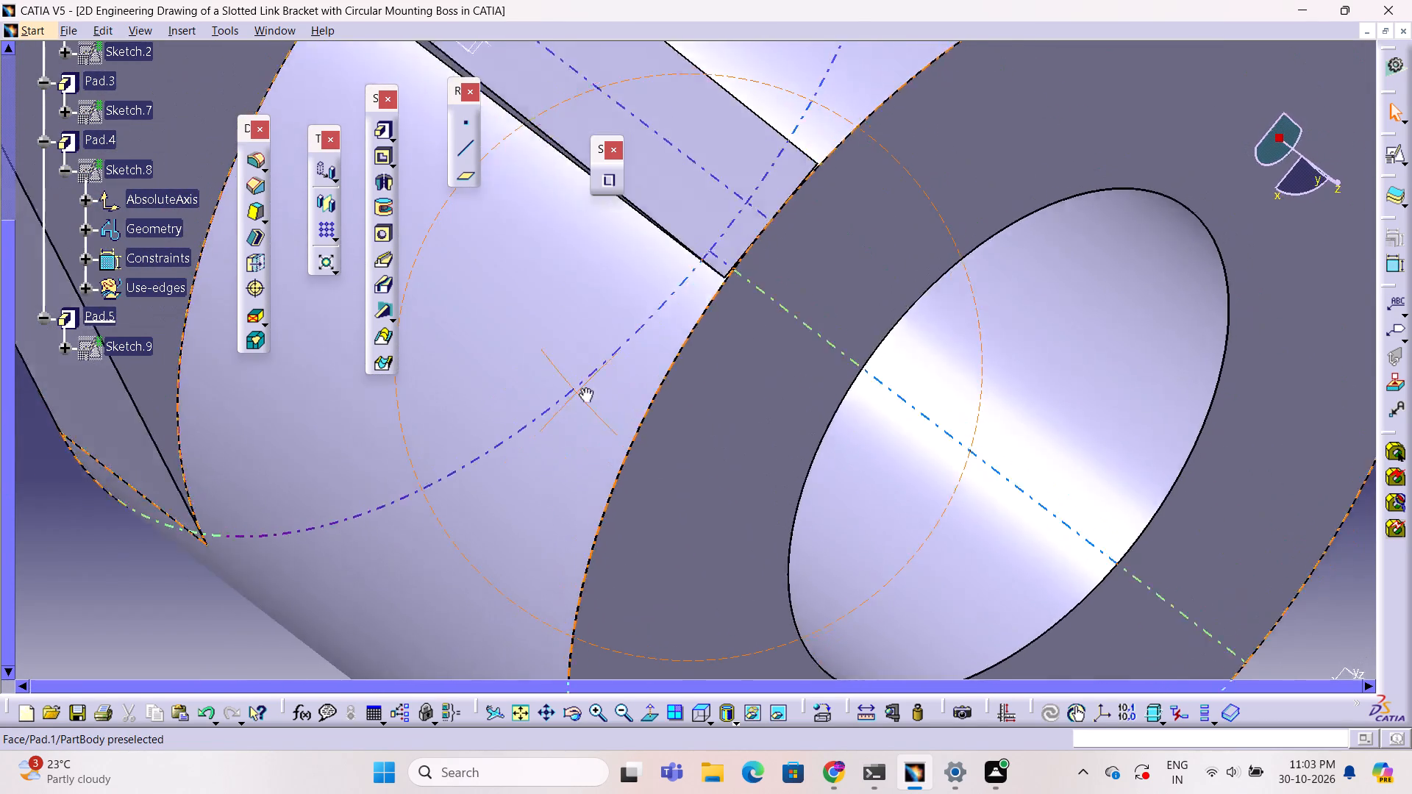
pyautogui.moveTo(584, 387); pyautogui.dragTo(507, 404, button='middle')
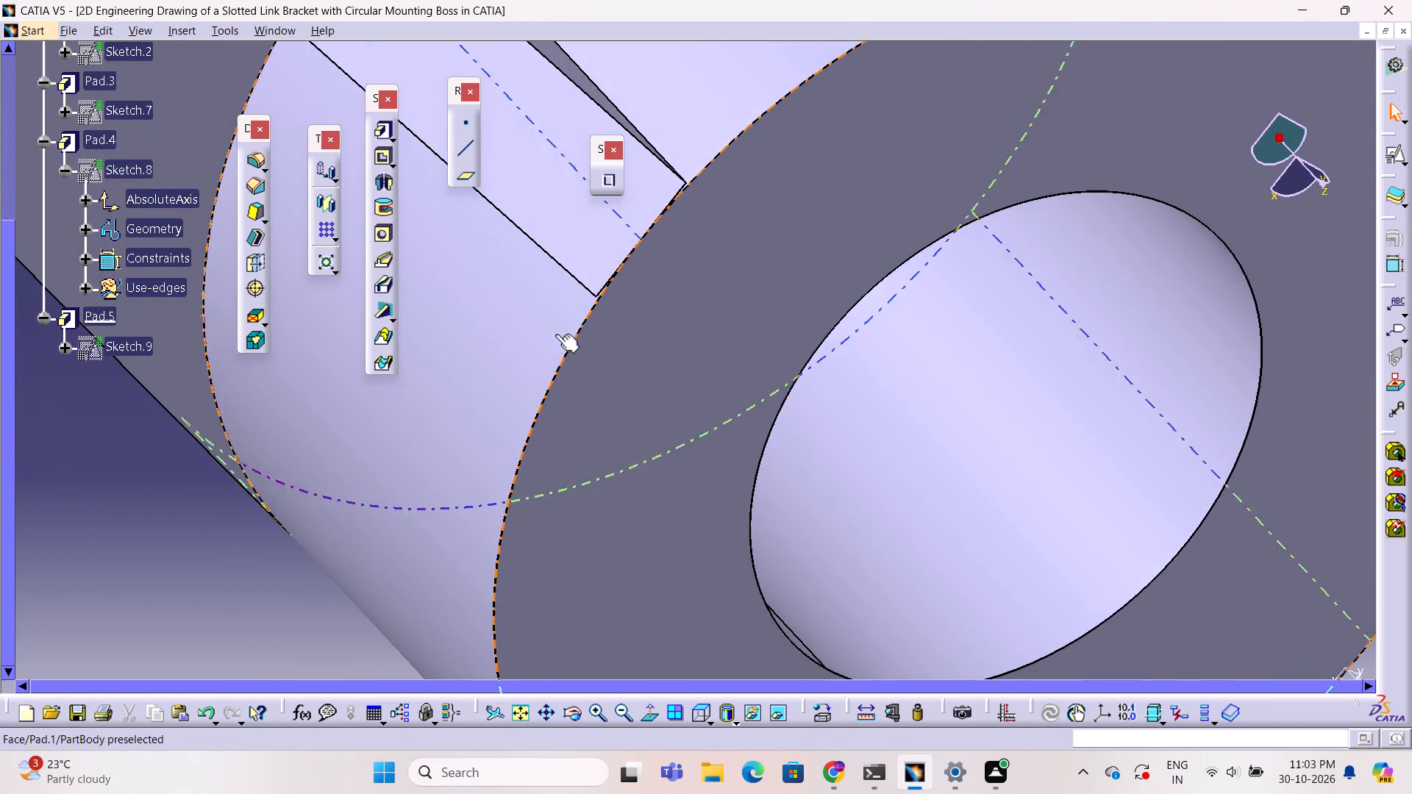
pyautogui.keyDown('ctrl'); pyautogui.moveTo(694, 287); pyautogui.dragTo(707, 193, button='middle'); pyautogui.keyUp('ctrl')
pyautogui.moveTo(707, 194); pyautogui.dragTo(706, 499, button='middle')
pyautogui.keyDown('ctrl'); pyautogui.moveTo(702, 423); pyautogui.dragTo(720, 343, button='middle'); pyautogui.keyUp('ctrl')
pyautogui.moveTo(724, 340); pyautogui.dragTo(727, 405, button='middle')
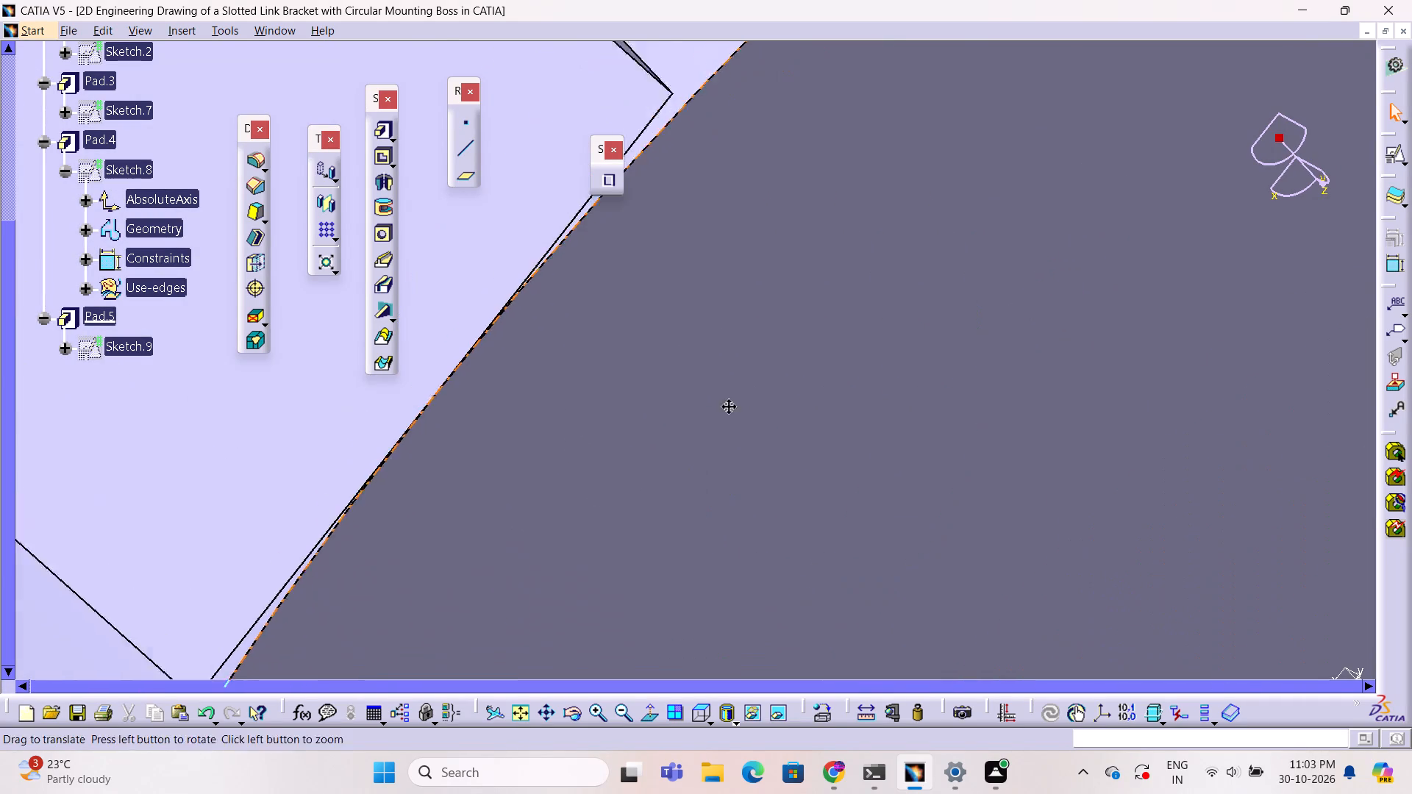
pyautogui.moveTo(727, 405); pyautogui.dragTo(733, 593, button='middle')
pyautogui.keyDown('ctrl'); pyautogui.moveTo(722, 521); pyautogui.dragTo(699, 579, button='middle'); pyautogui.keyUp('ctrl')
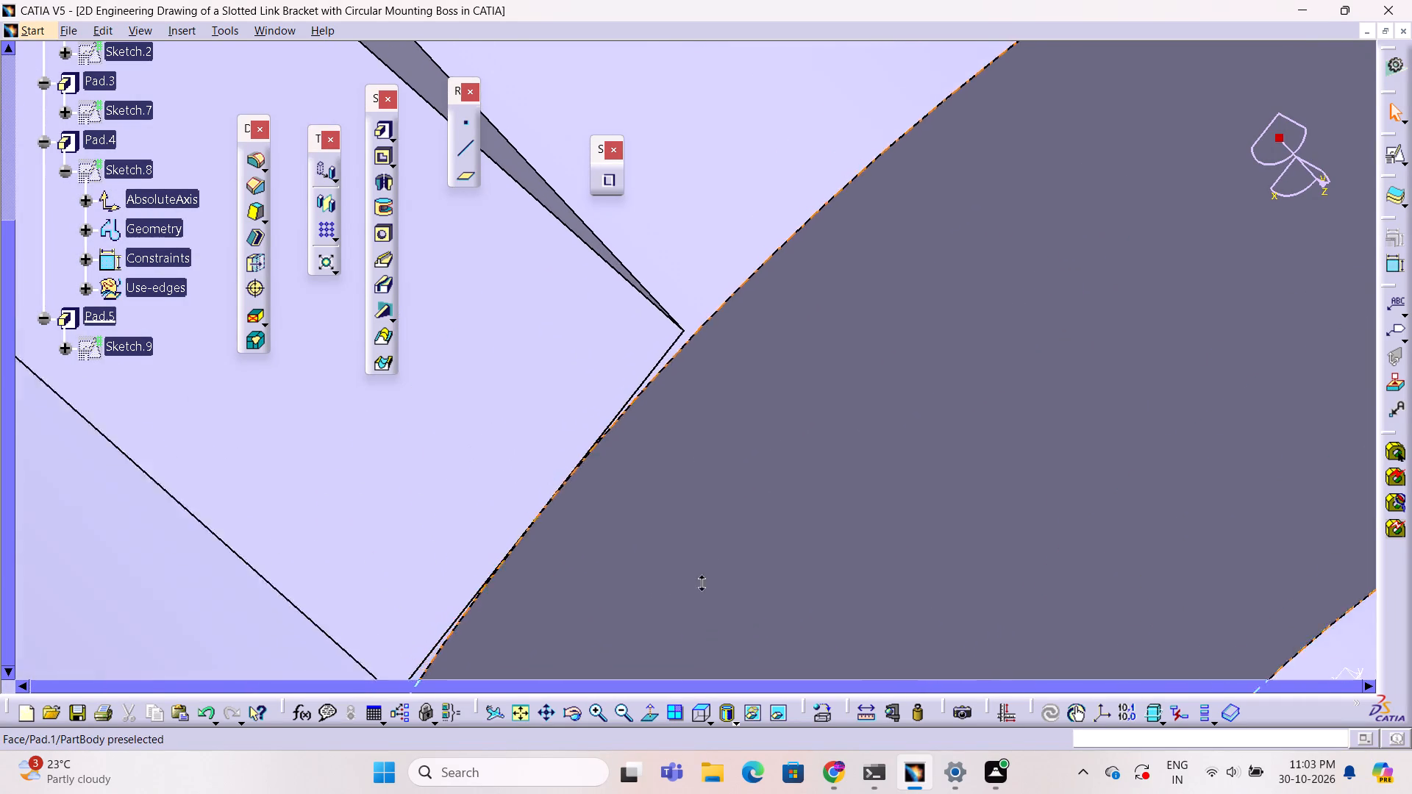
pyautogui.keyDown('ctrl'); pyautogui.moveTo(699, 579); pyautogui.dragTo(610, 791, button='middle'); pyautogui.keyUp('ctrl')
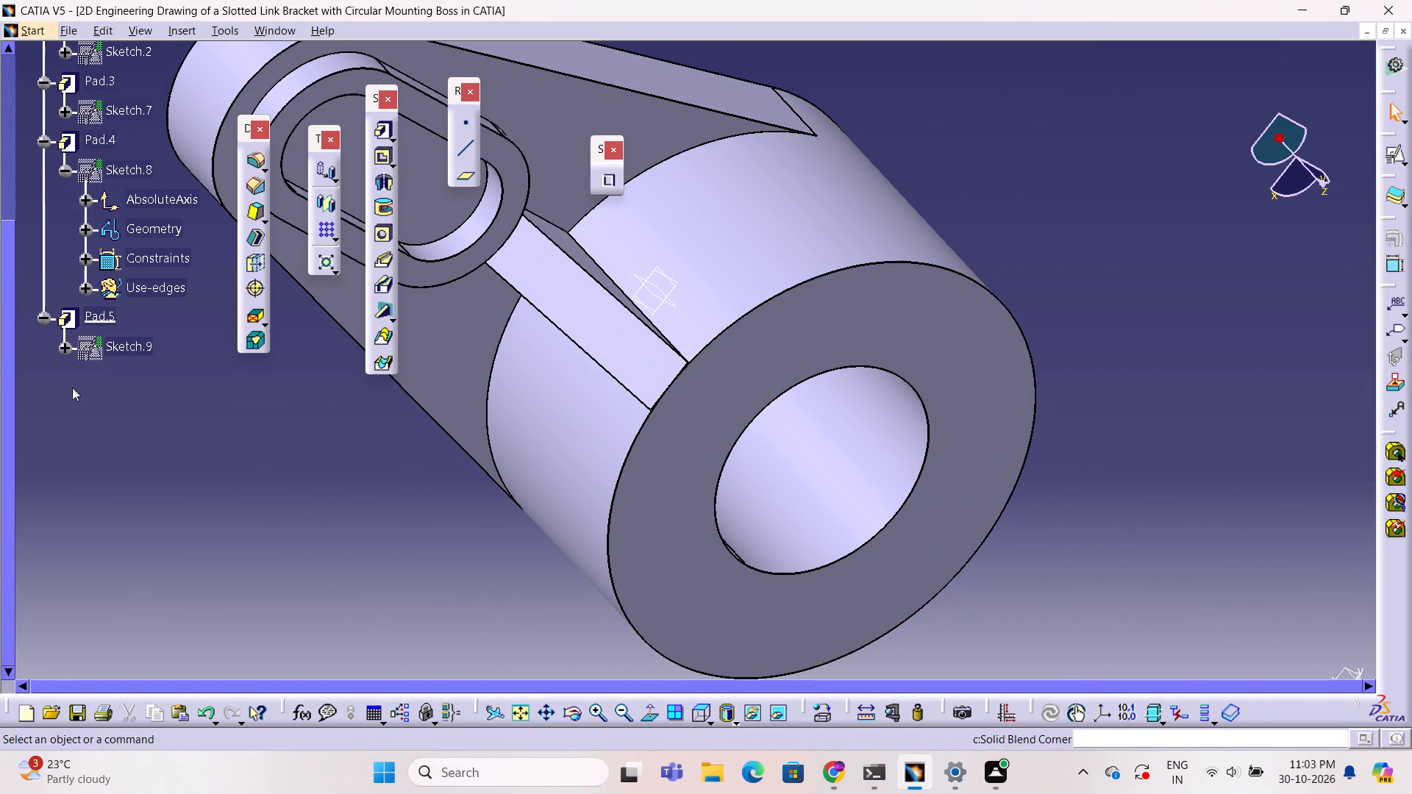
# Delete the sloped rib Pad.5 while keeping its profile Sketch.9.
pyautogui.rightClick(109, 321)
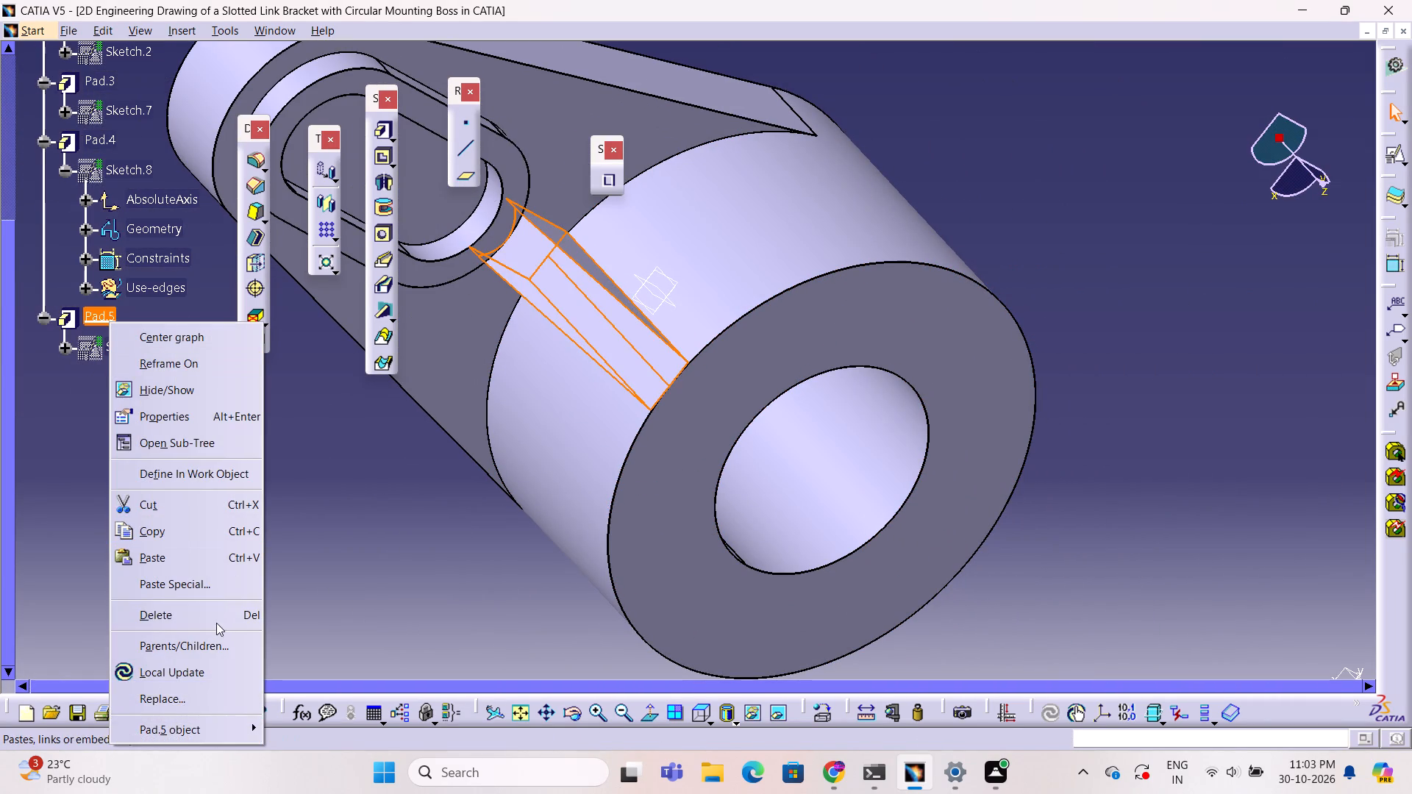
pyautogui.click(216, 623)
pyautogui.click(1252, 665)
pyautogui.click(221, 604)
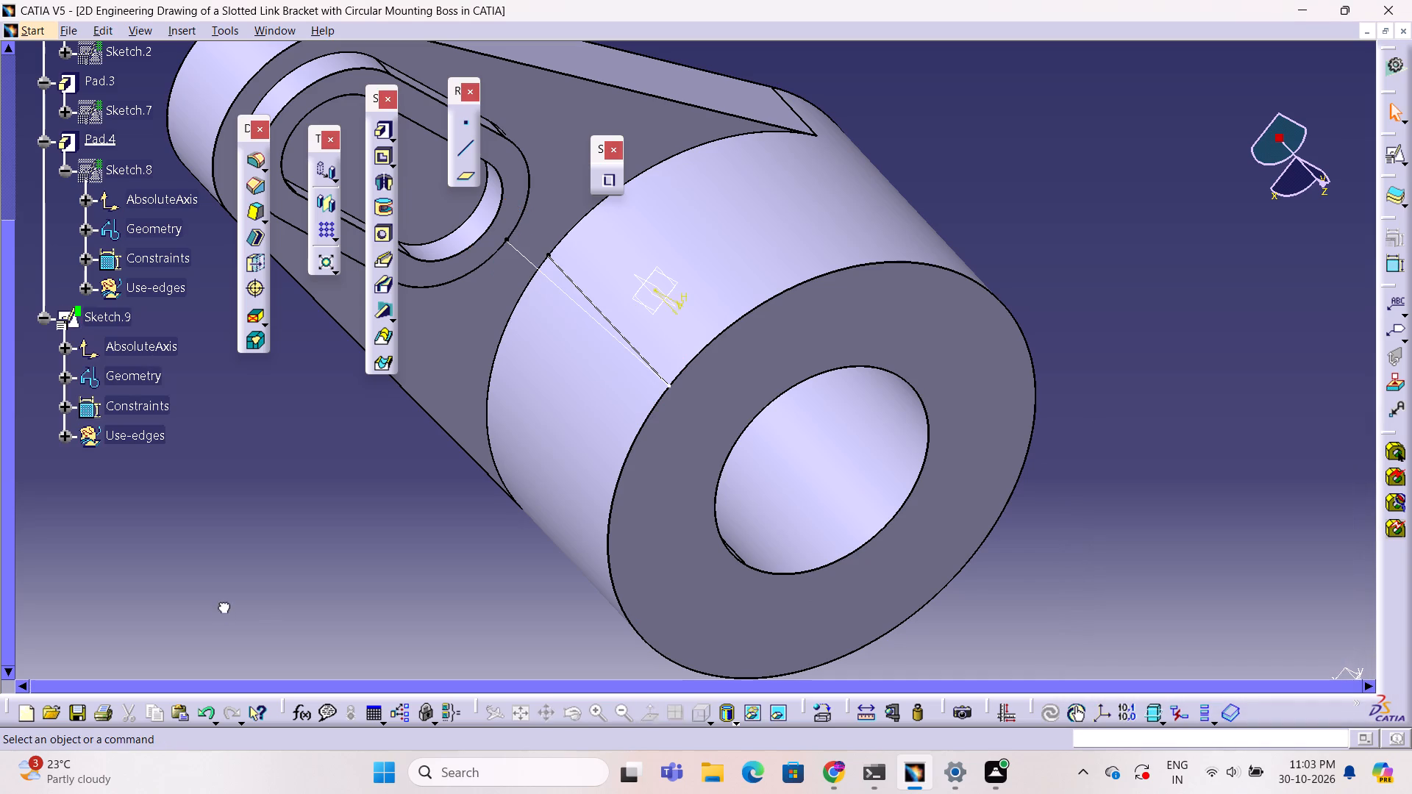
# Reopen Sketch.9 and check its solving status with the detailed sketch analysis diagnostic.
pyautogui.doubleClick(605, 329)
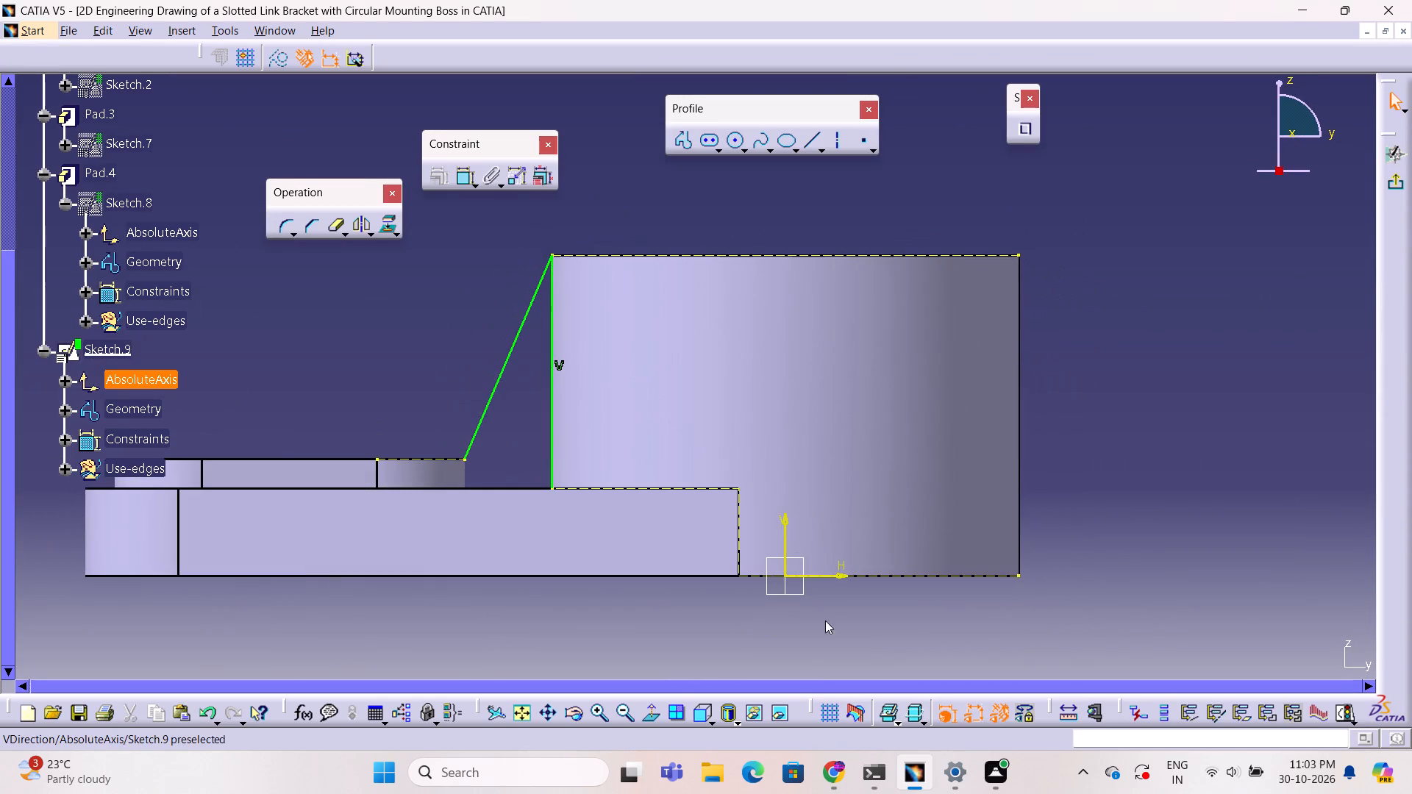
pyautogui.click(1341, 712)
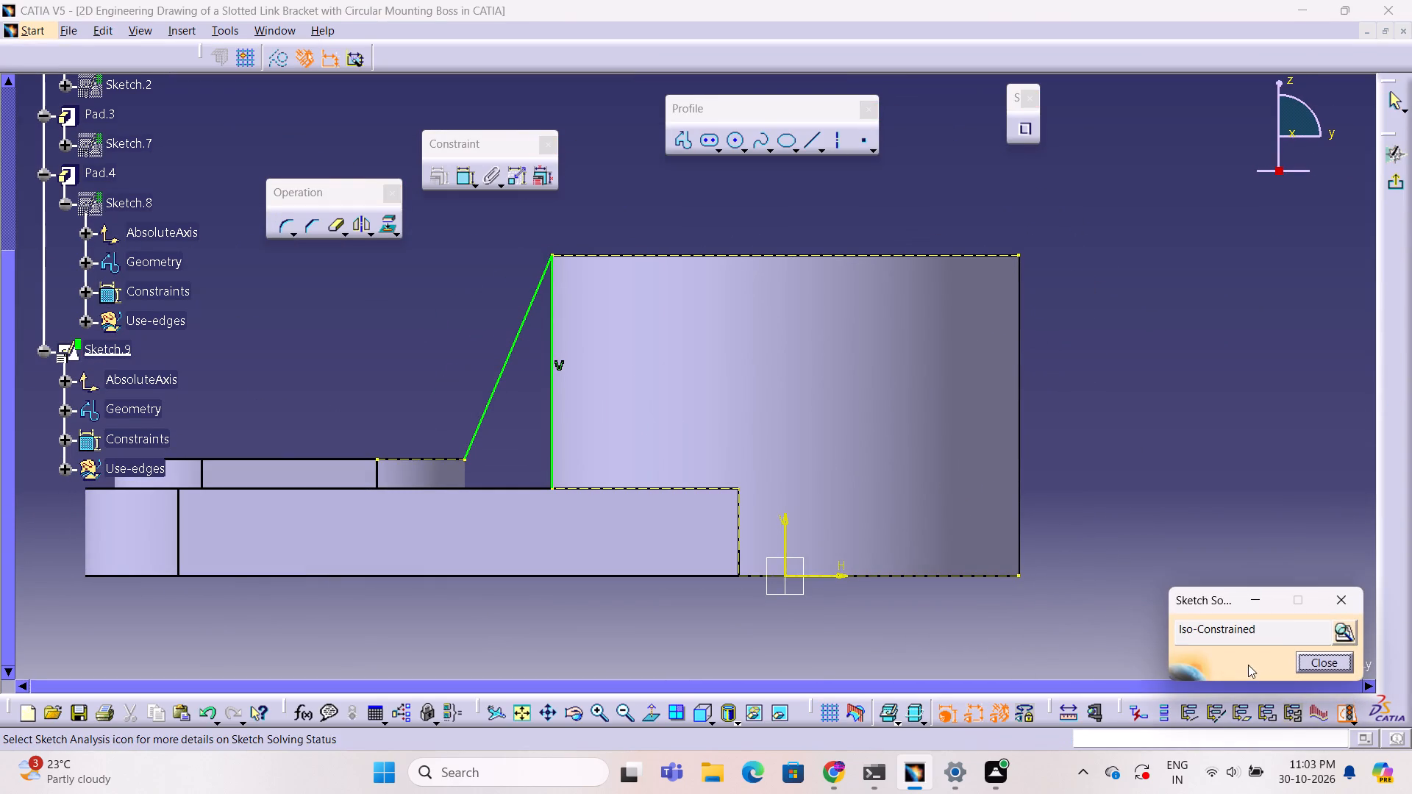
pyautogui.click(1342, 626)
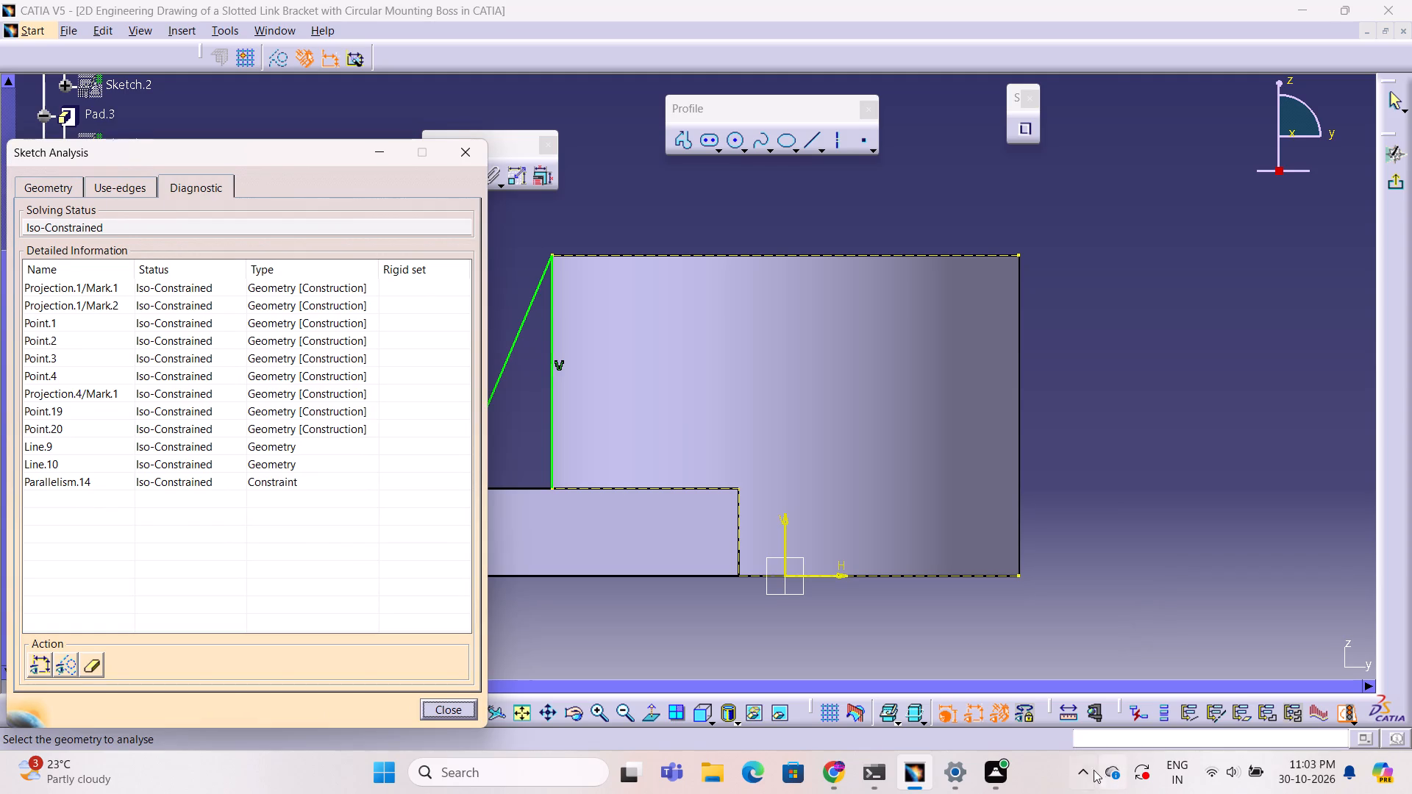
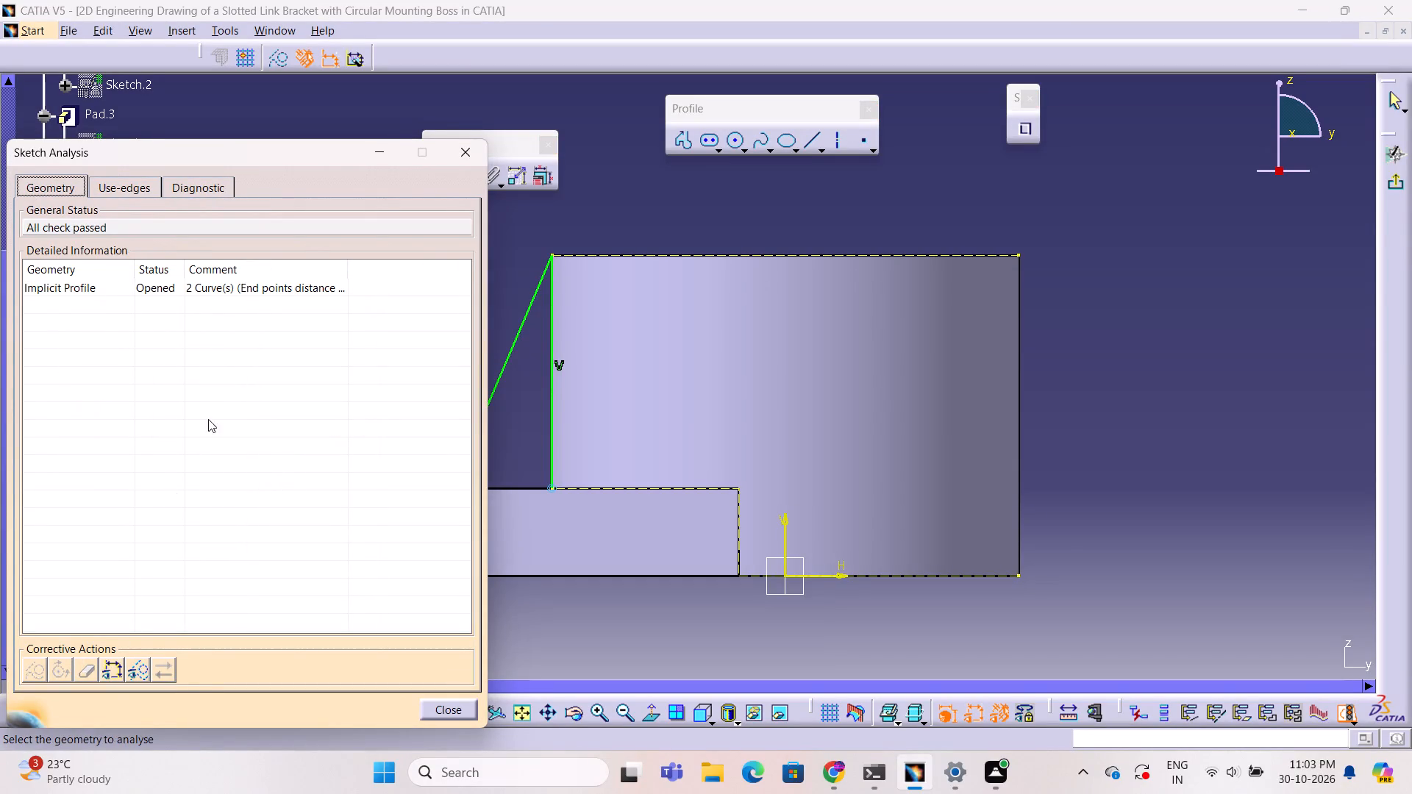
# Erase the open two-line rib profile from Sketch.9 using the sketch analysis corrective actions, and close the analysis.
pyautogui.click(274, 285)
pyautogui.click(91, 666)
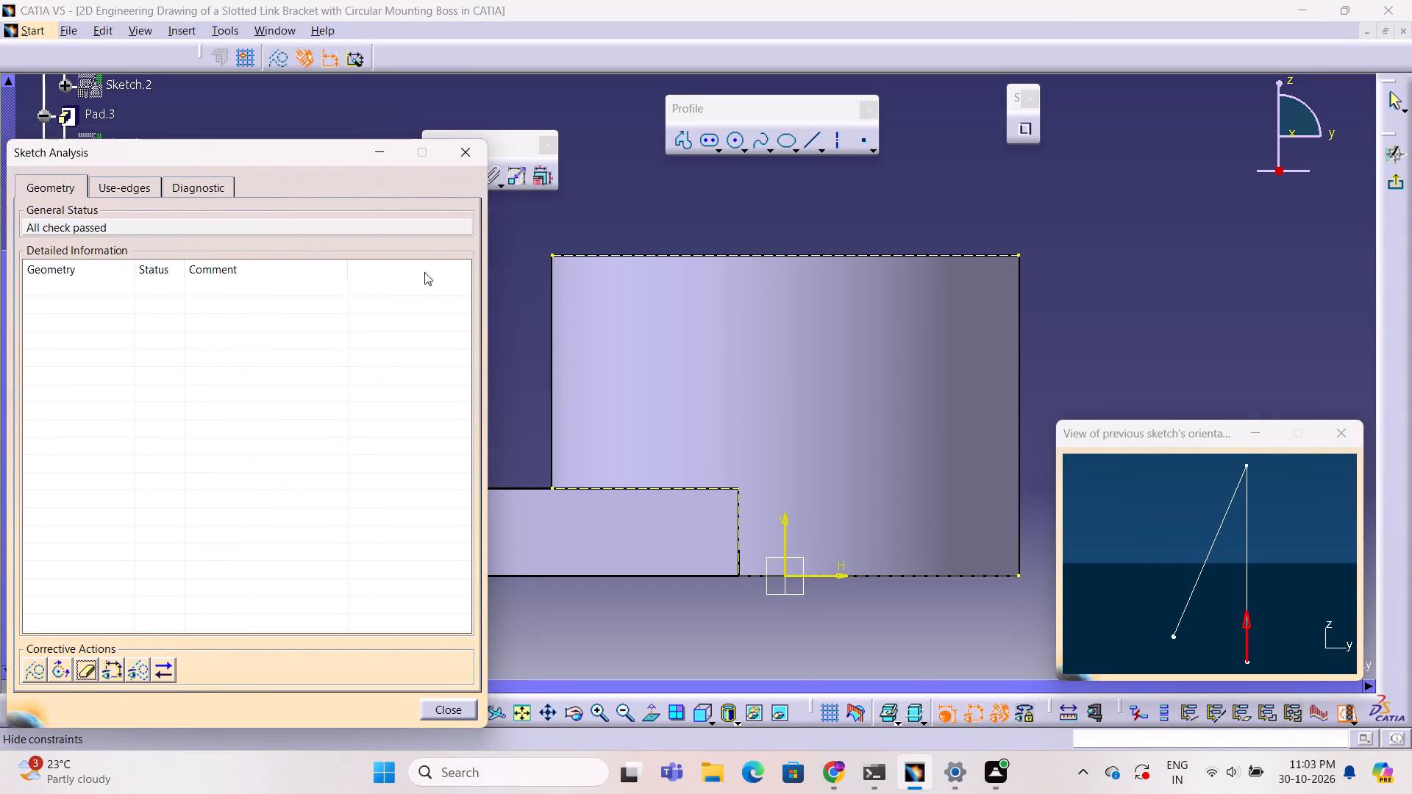
pyautogui.click(469, 160)
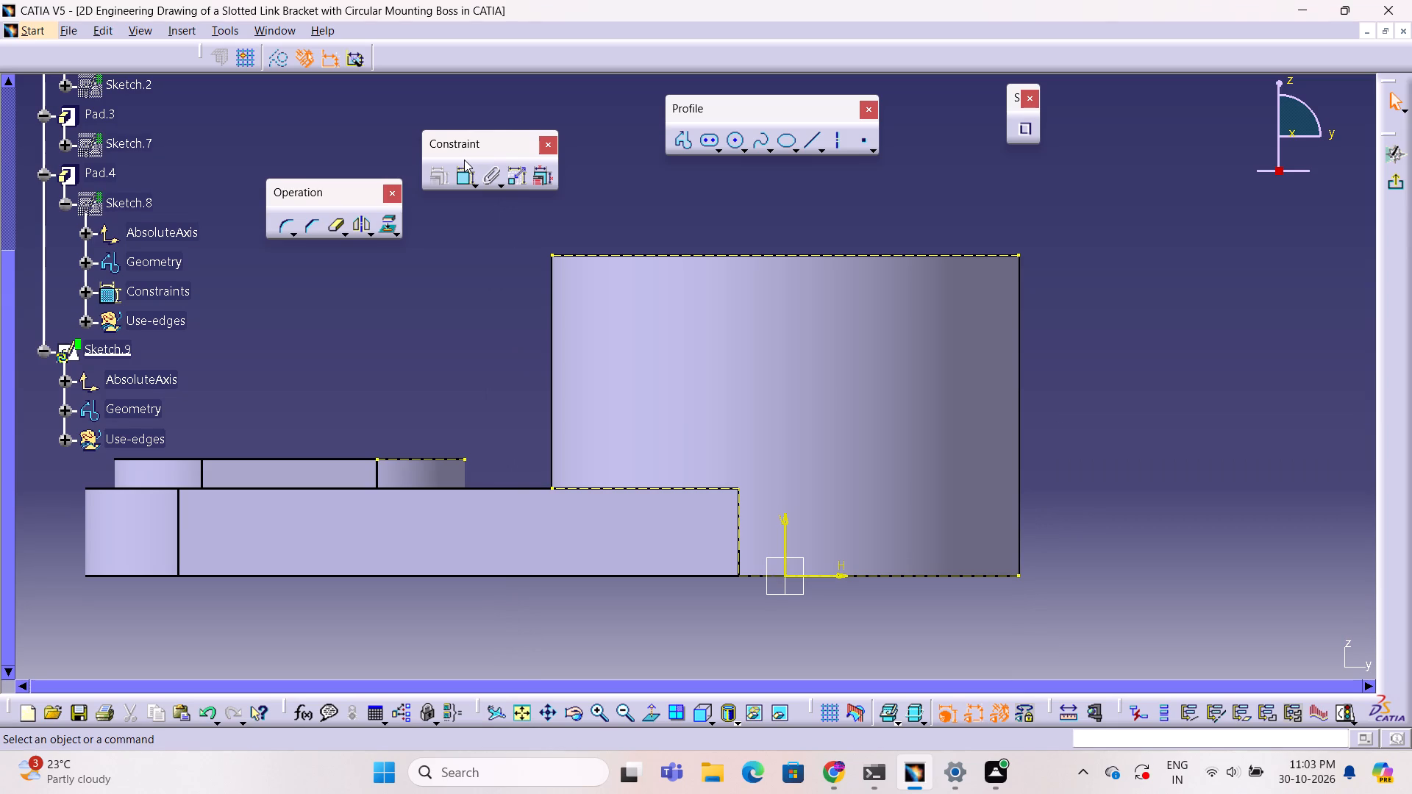
pyautogui.click(1280, 387)
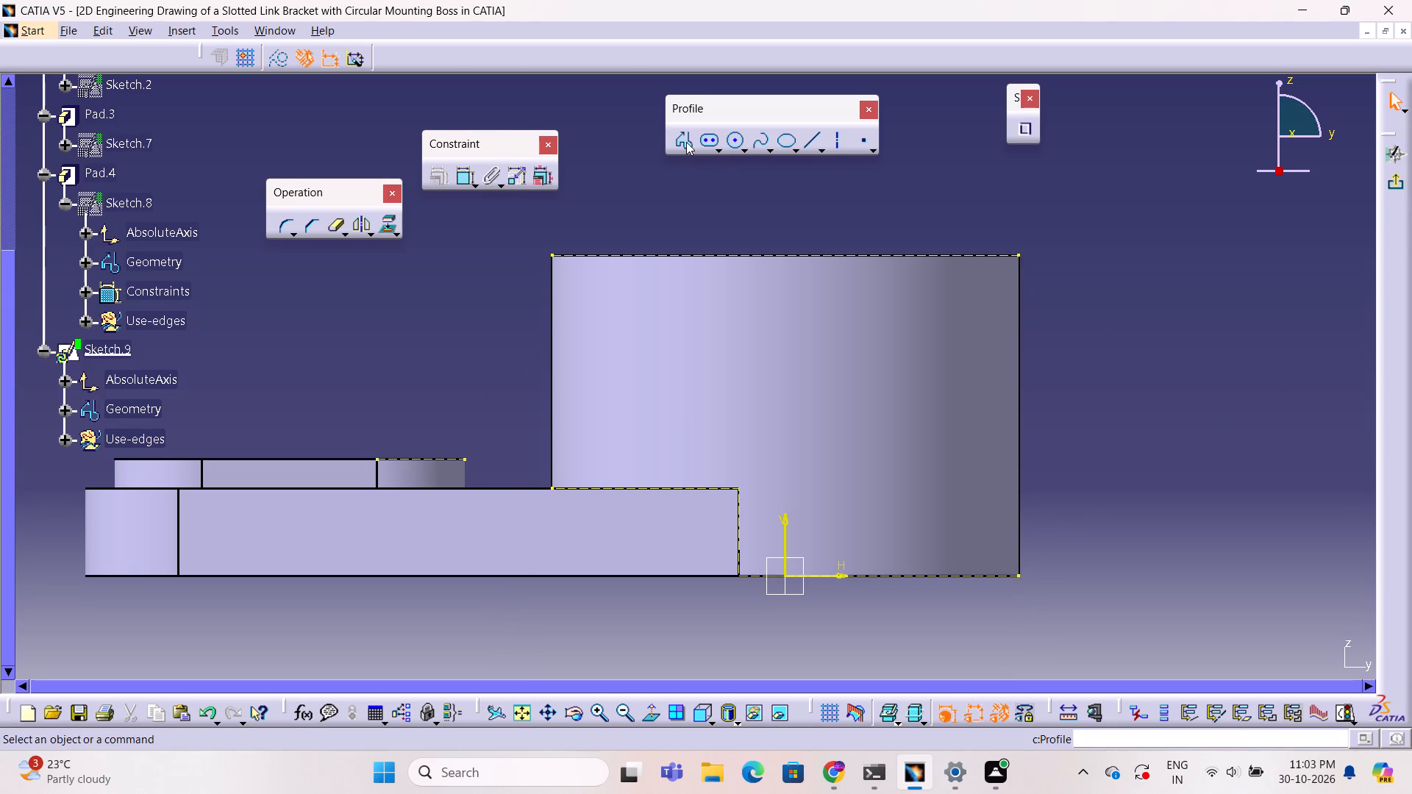
# Draw a vertical 40 mm profile line along the boss's slot-side outline, from its top corner down to the arm's upper surface.
pyautogui.click(686, 142)
pyautogui.click(549, 255)
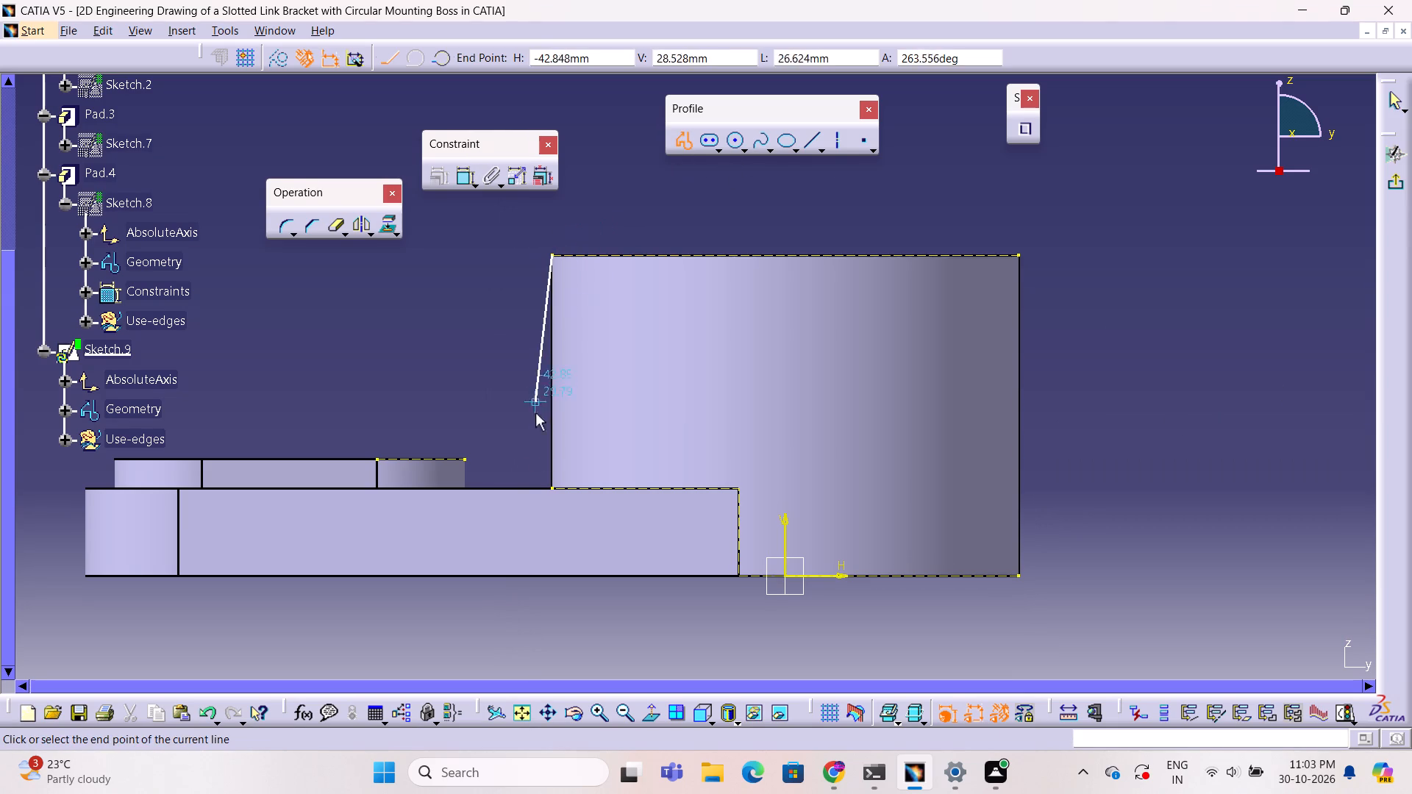
pyautogui.click(552, 490)
pyautogui.press('Escape')
pyautogui.press('Escape')
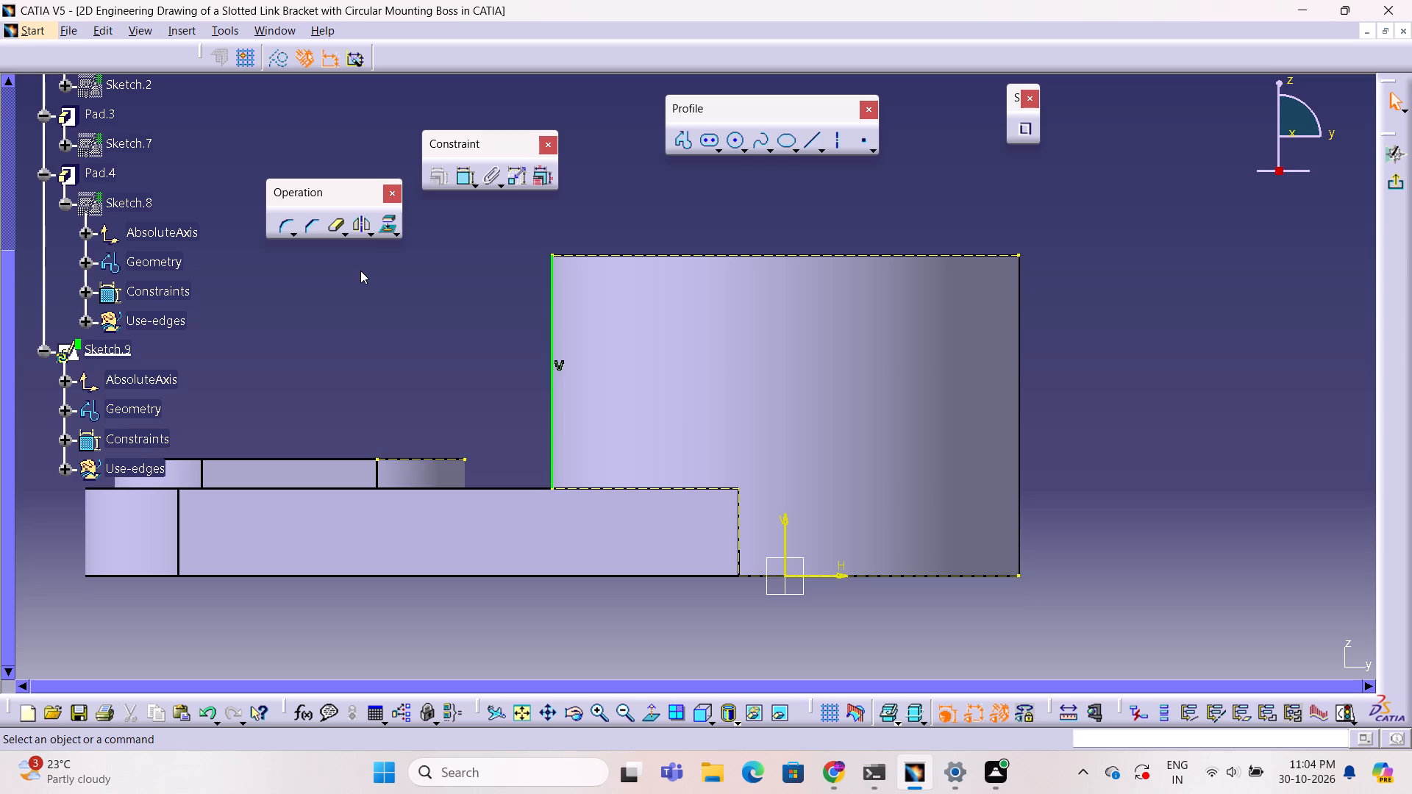
pyautogui.click(1231, 463)
# Draw a profile from the boss's top corner about 38 mm down to the slot rim's upper corner, and back to the vertical line's foot.
pyautogui.click(677, 138)
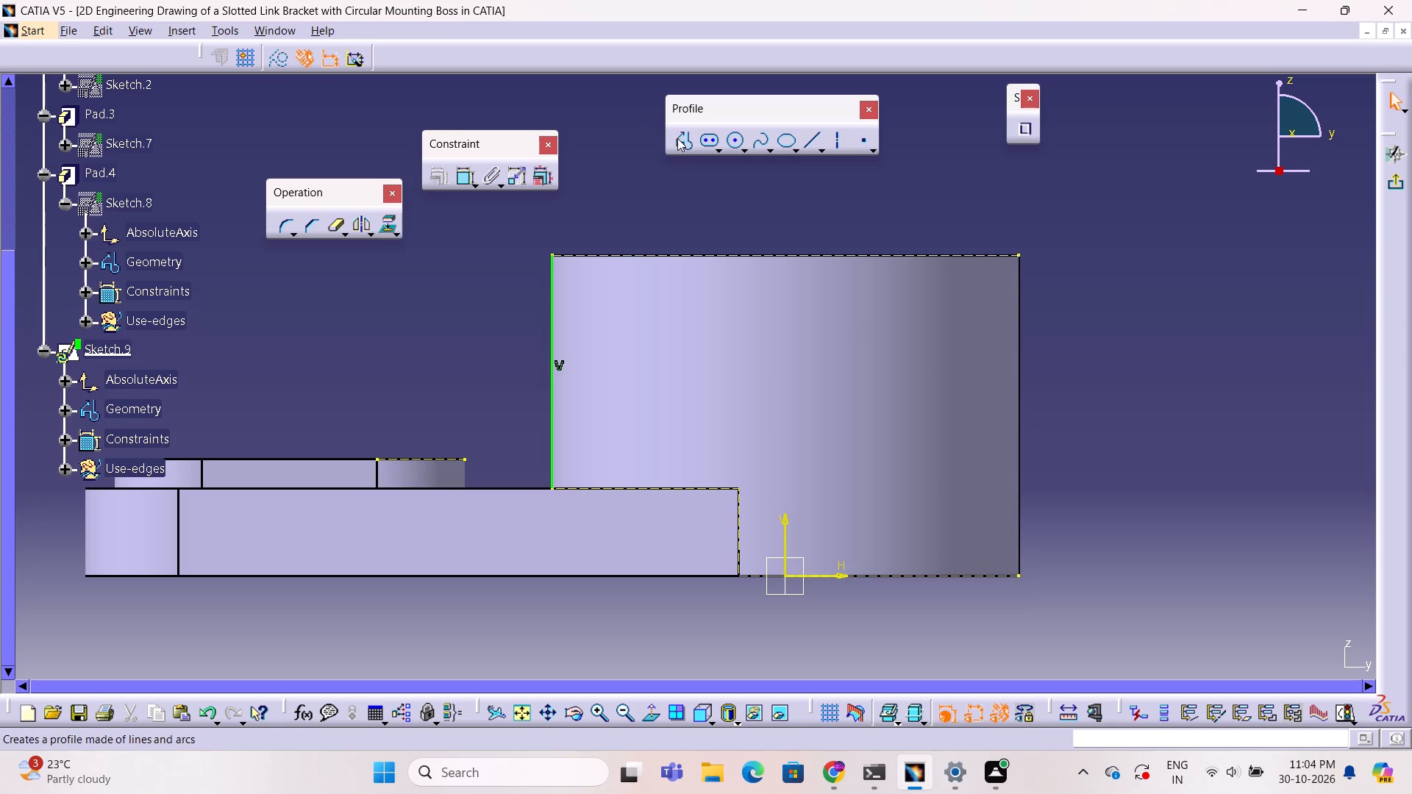
pyautogui.click(552, 251)
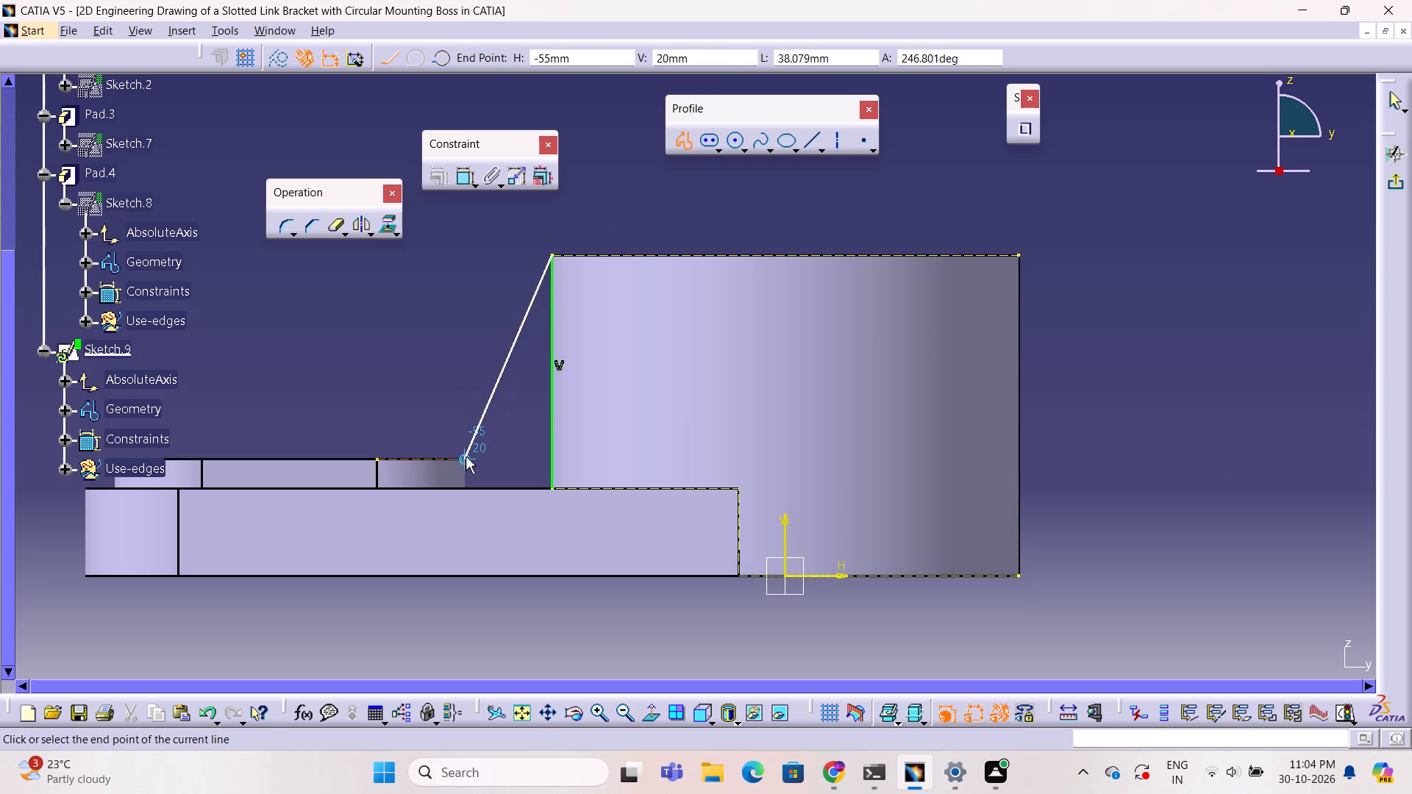
pyautogui.click(466, 457)
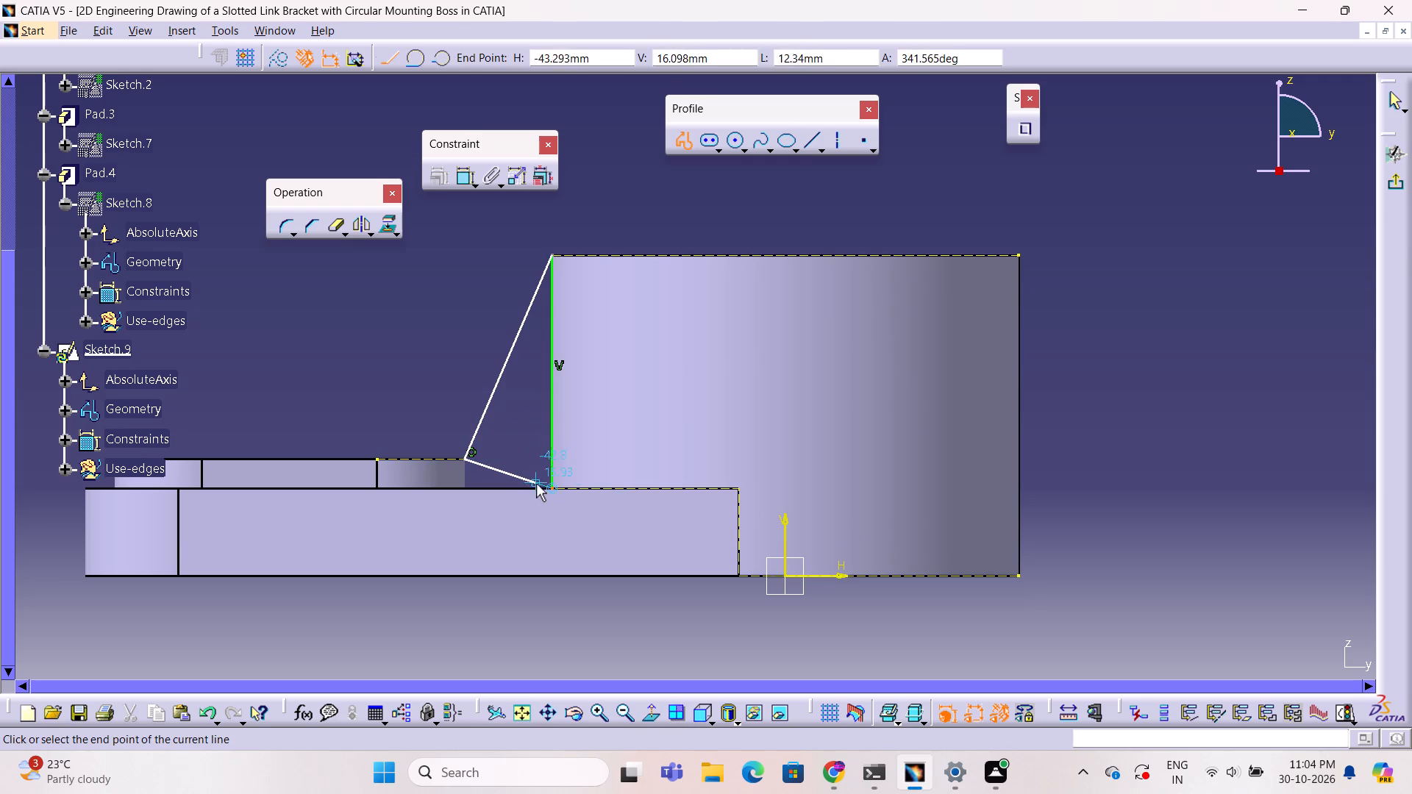
pyautogui.click(554, 486)
pyautogui.press('Escape')
pyautogui.press('Escape')
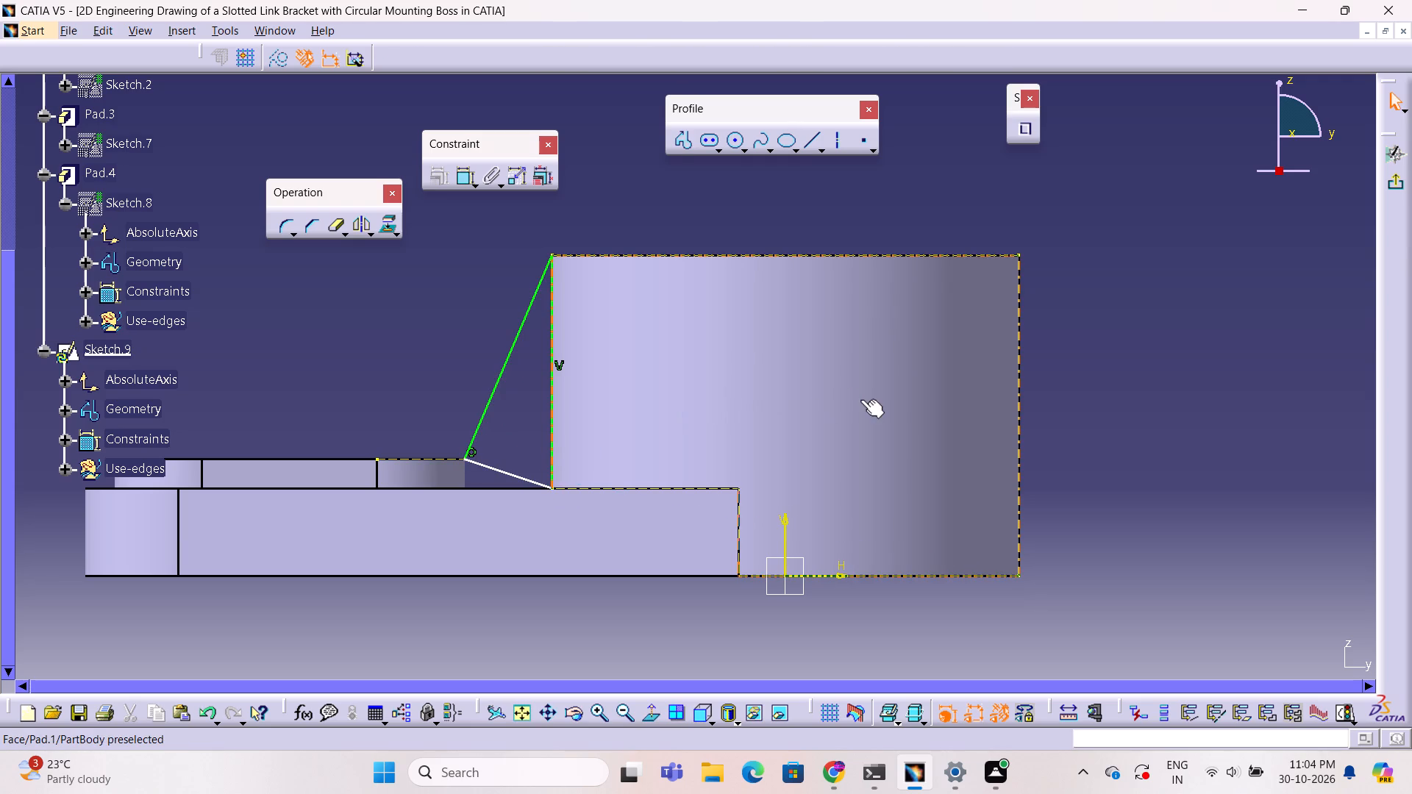
# Delete the short lower segment joining the slot rim corner to the vertical line's foot.
pyautogui.click(502, 471)
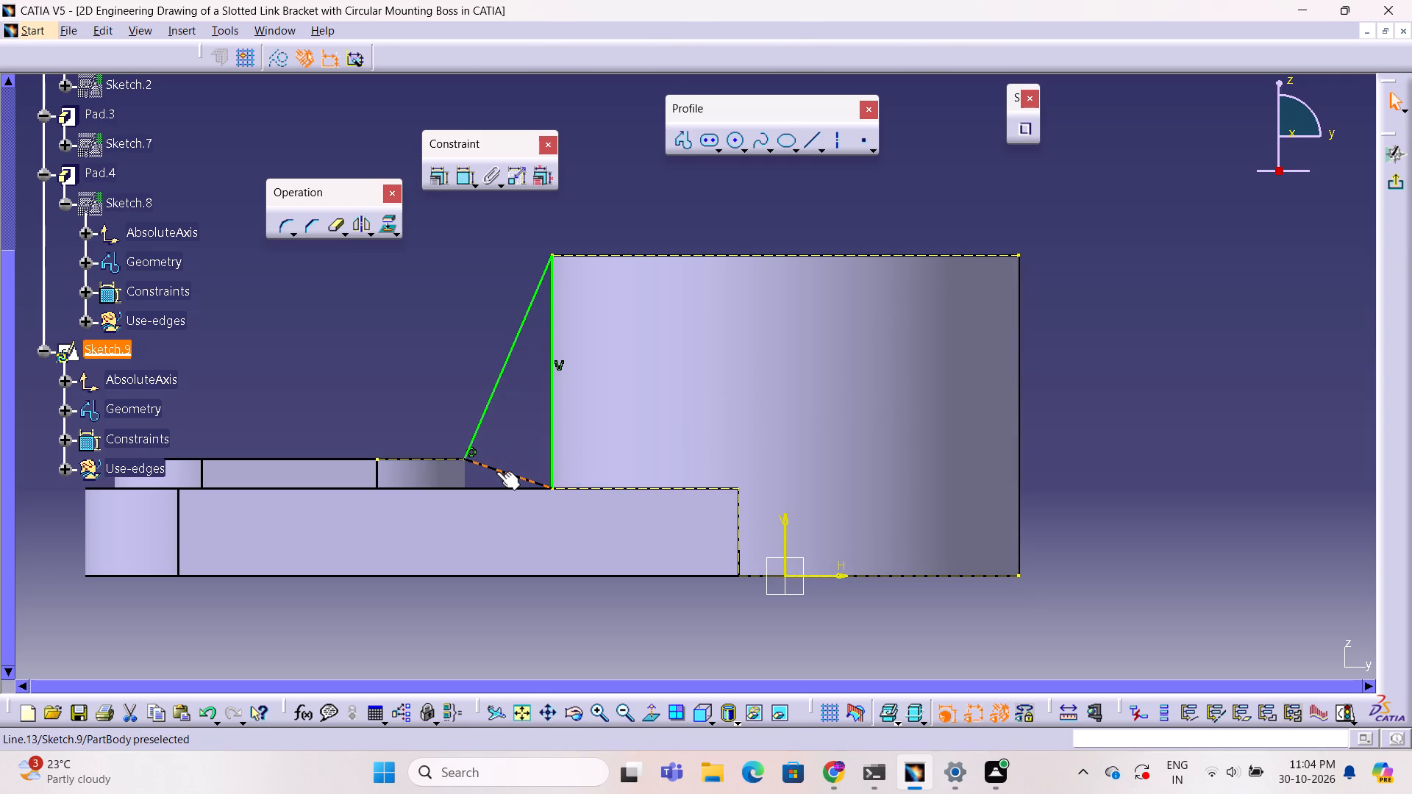
pyautogui.press('Delete')
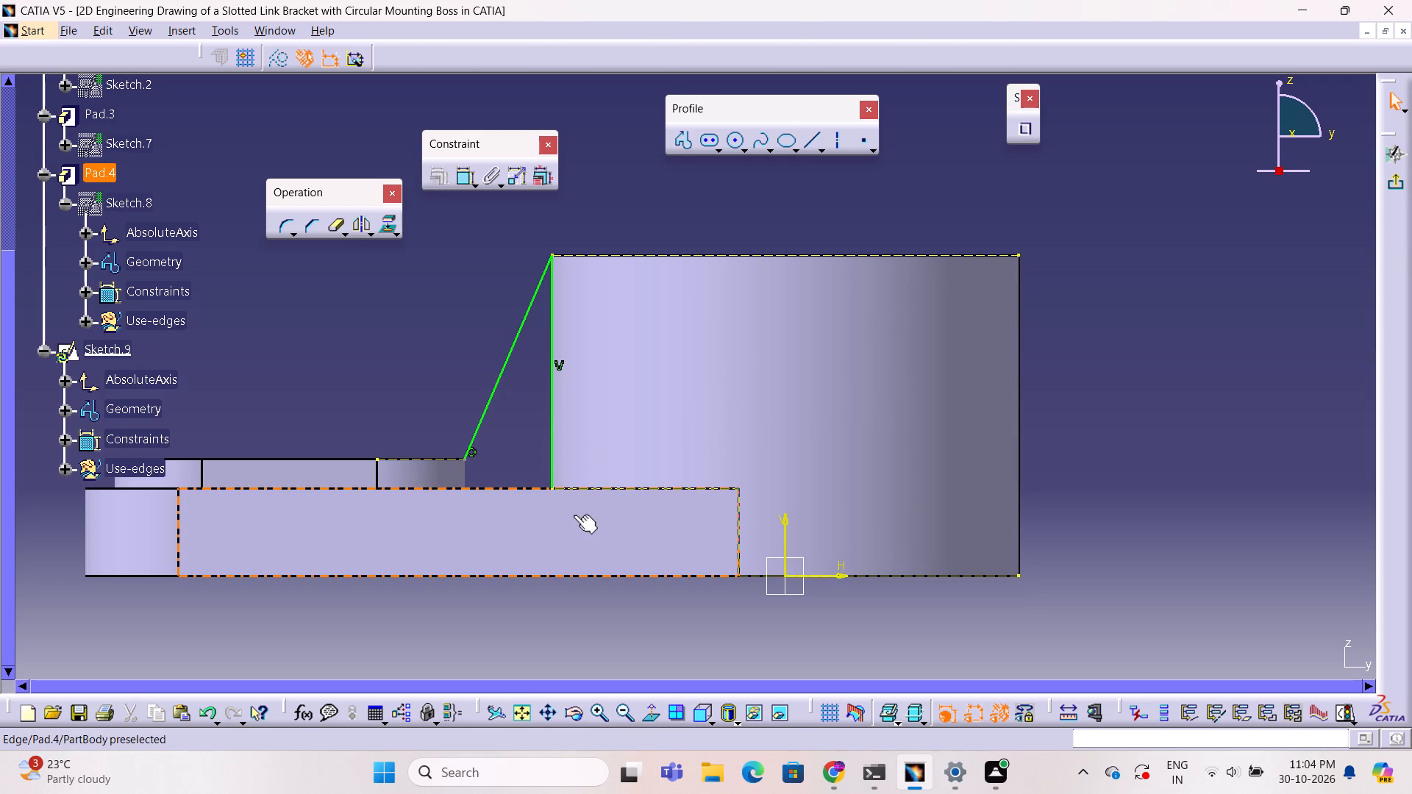
pyautogui.click(1144, 482)
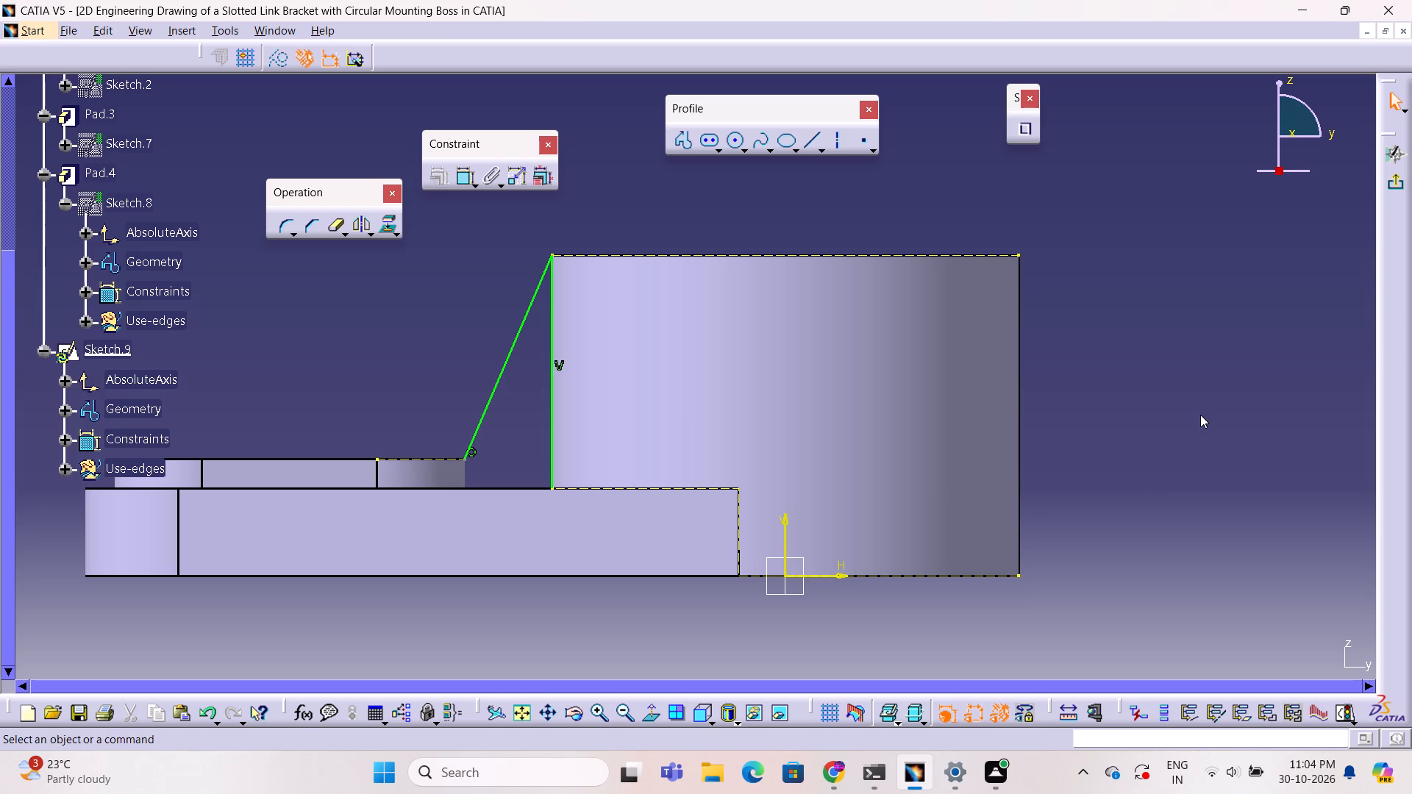
# Exit the sketch and create a From Side stiffener from Sketch.9 with 10 mm thickness and neutral fiber.
pyautogui.keyDown('ctrl'); pyautogui.moveTo(1200, 415); pyautogui.dragTo(930, 580, button='middle'); pyautogui.keyUp('ctrl')
pyautogui.keyDown('ctrl'); pyautogui.moveTo(1198, 416); pyautogui.dragTo(930, 580, button='right'); pyautogui.keyUp('ctrl')
pyautogui.click(1394, 186)
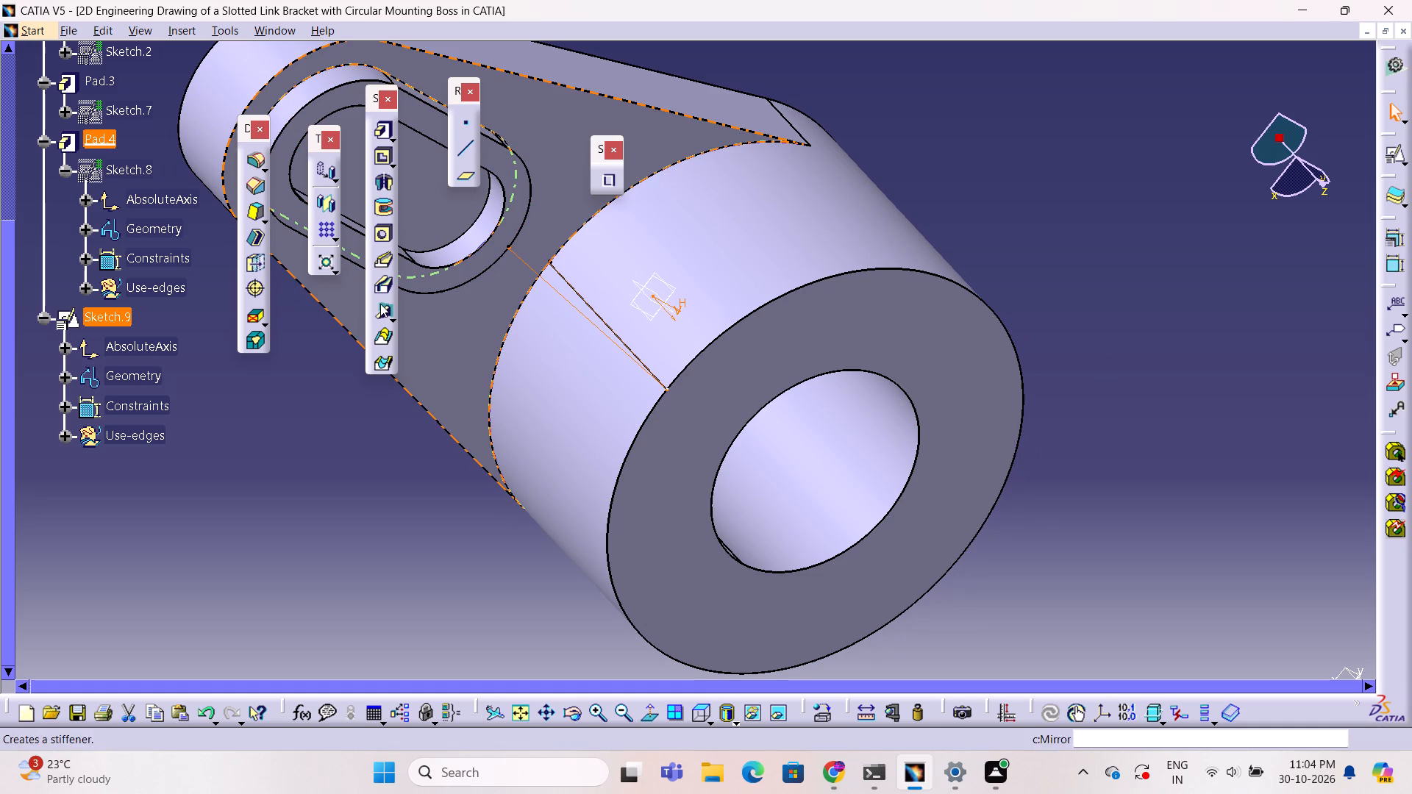
pyautogui.click(381, 308)
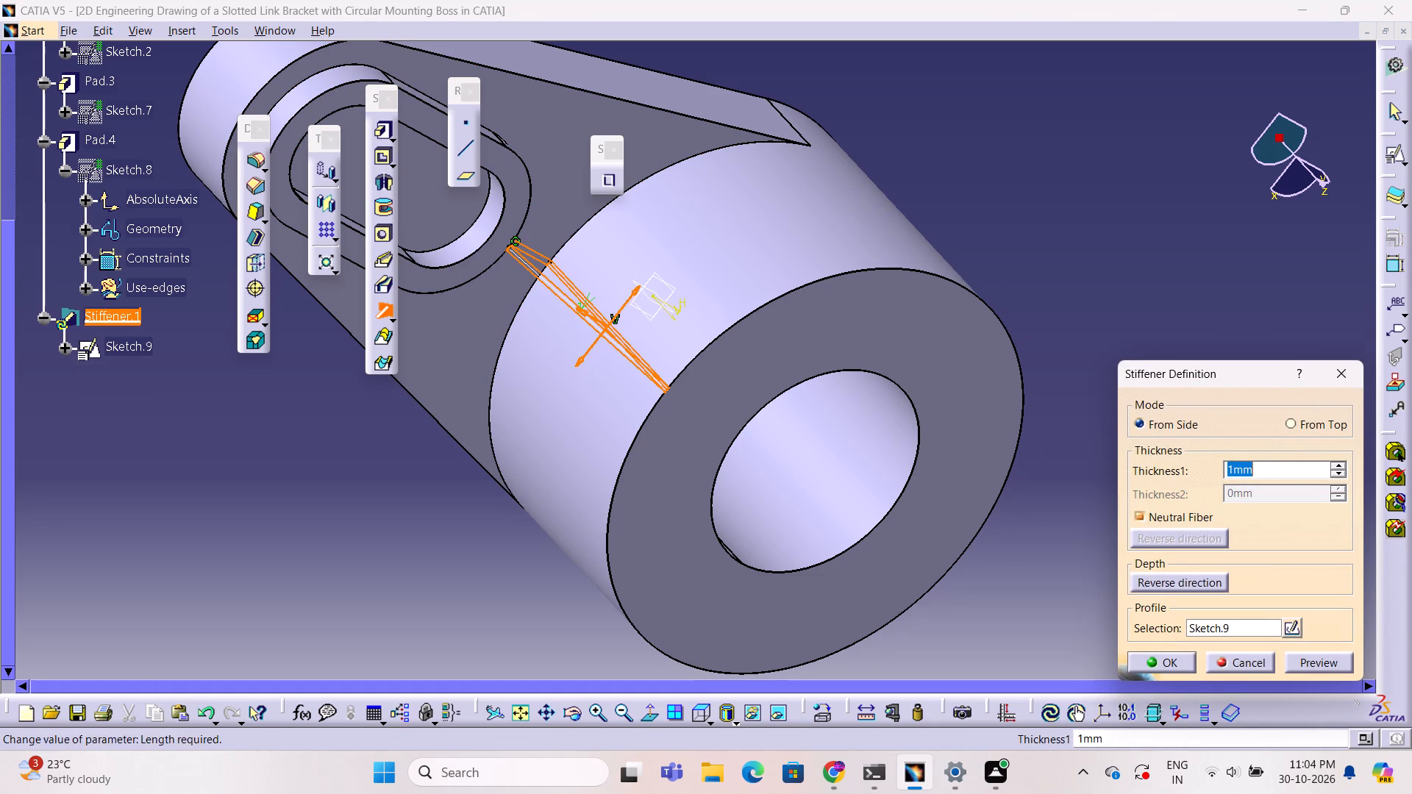
pyautogui.doubleClick(1288, 465)
pyautogui.write('10')
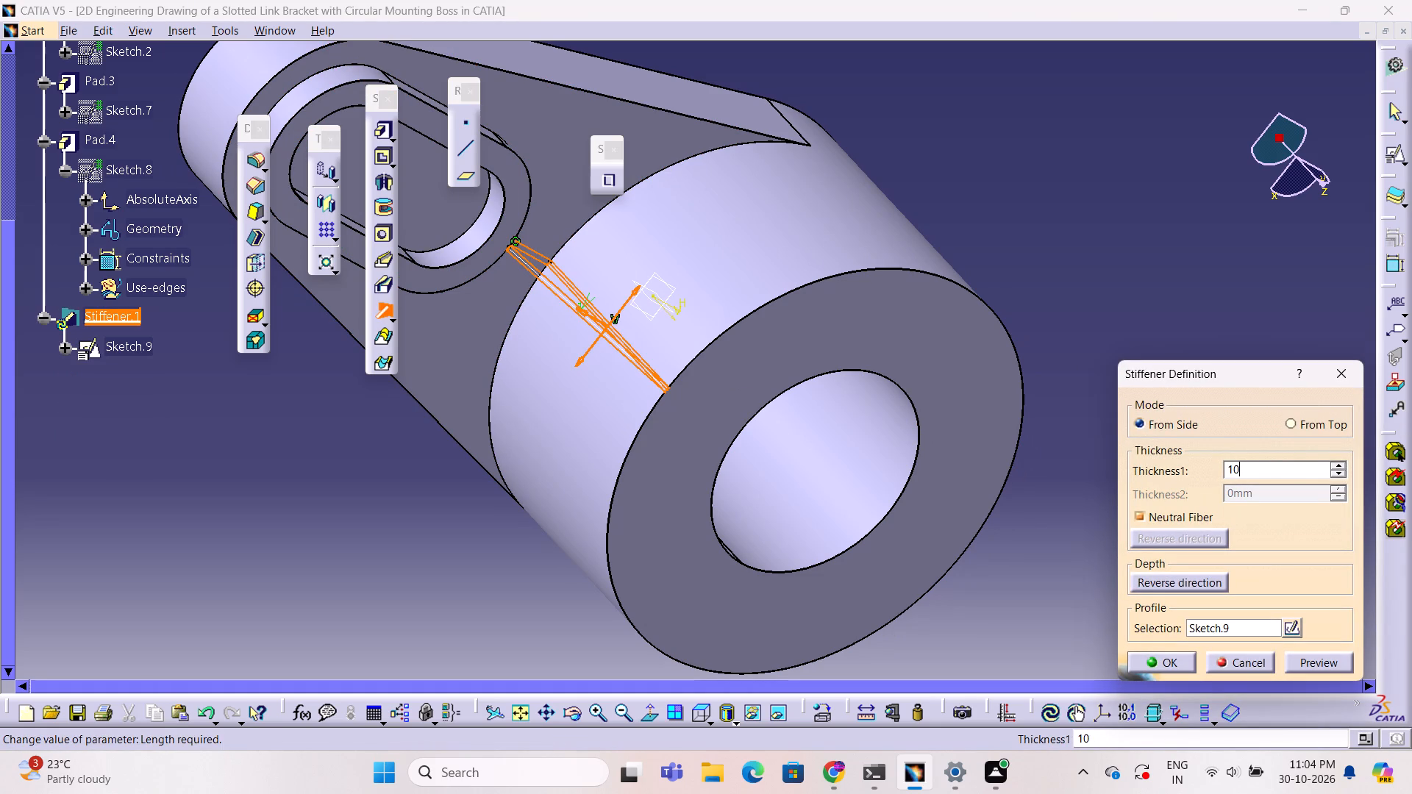
pyautogui.click(1340, 662)
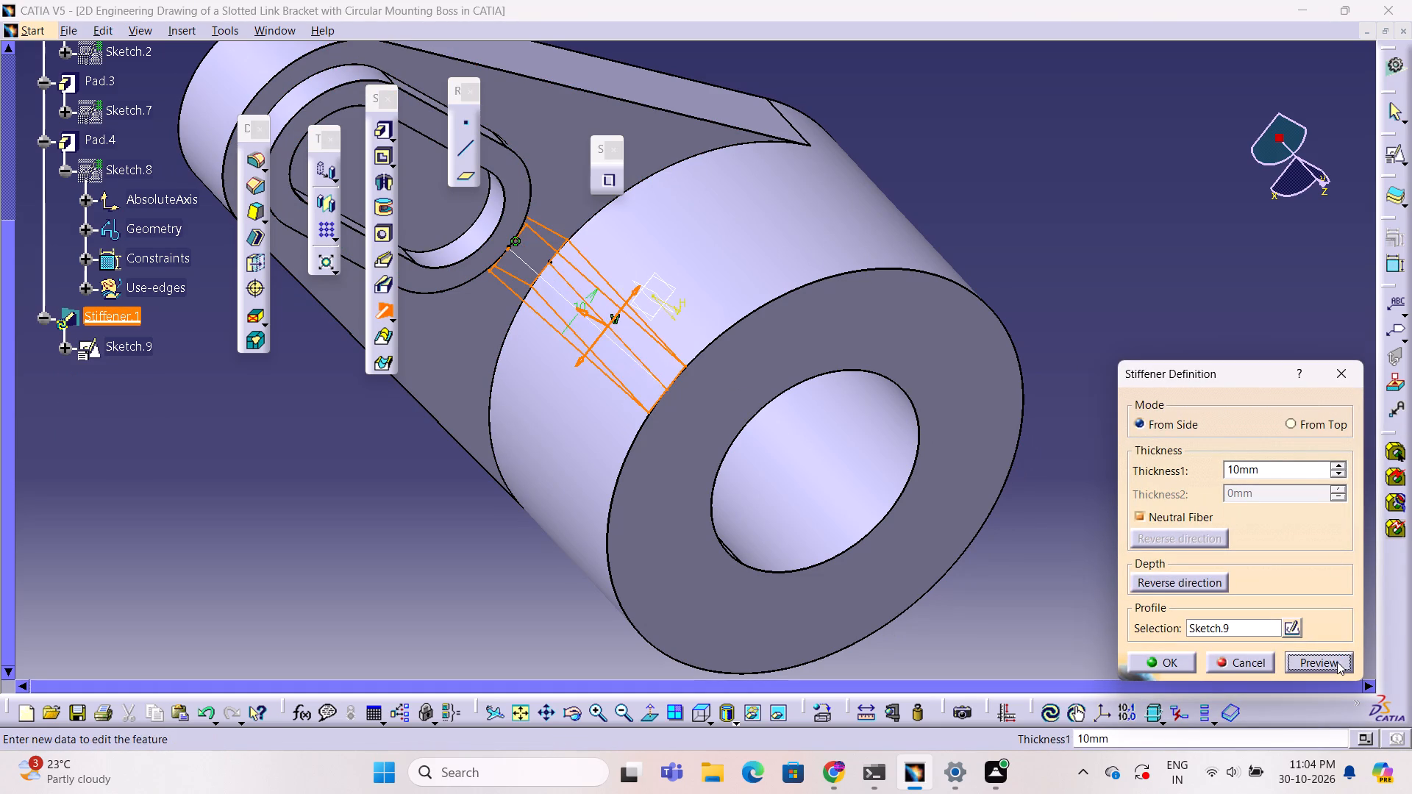
pyautogui.click(1169, 664)
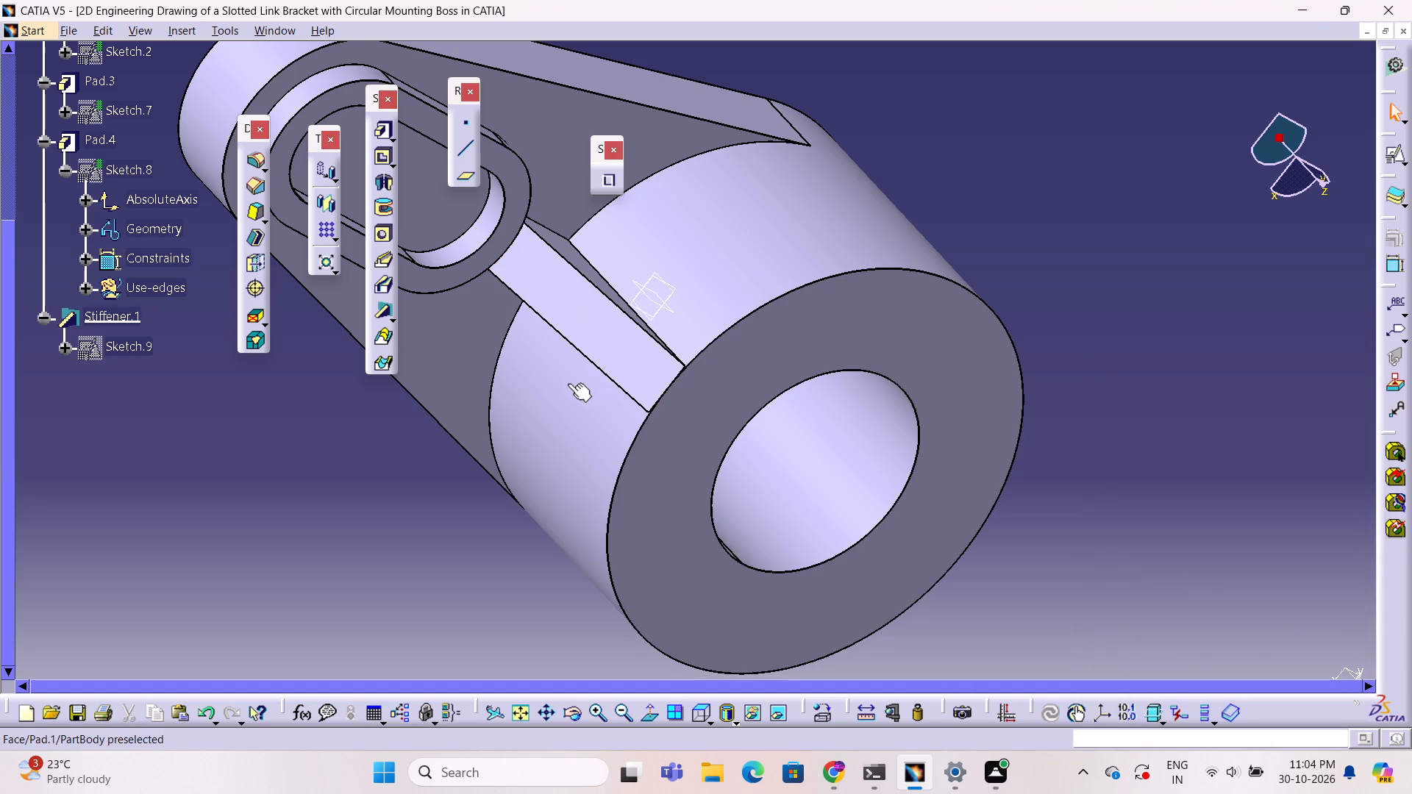
# Examine closely how the stiffener meets the boss's outer edge, the slot rim and the arm's upper surface.
pyautogui.keyDown('ctrl'); pyautogui.moveTo(714, 398); pyautogui.dragTo(744, 273, button='middle'); pyautogui.keyUp('ctrl')
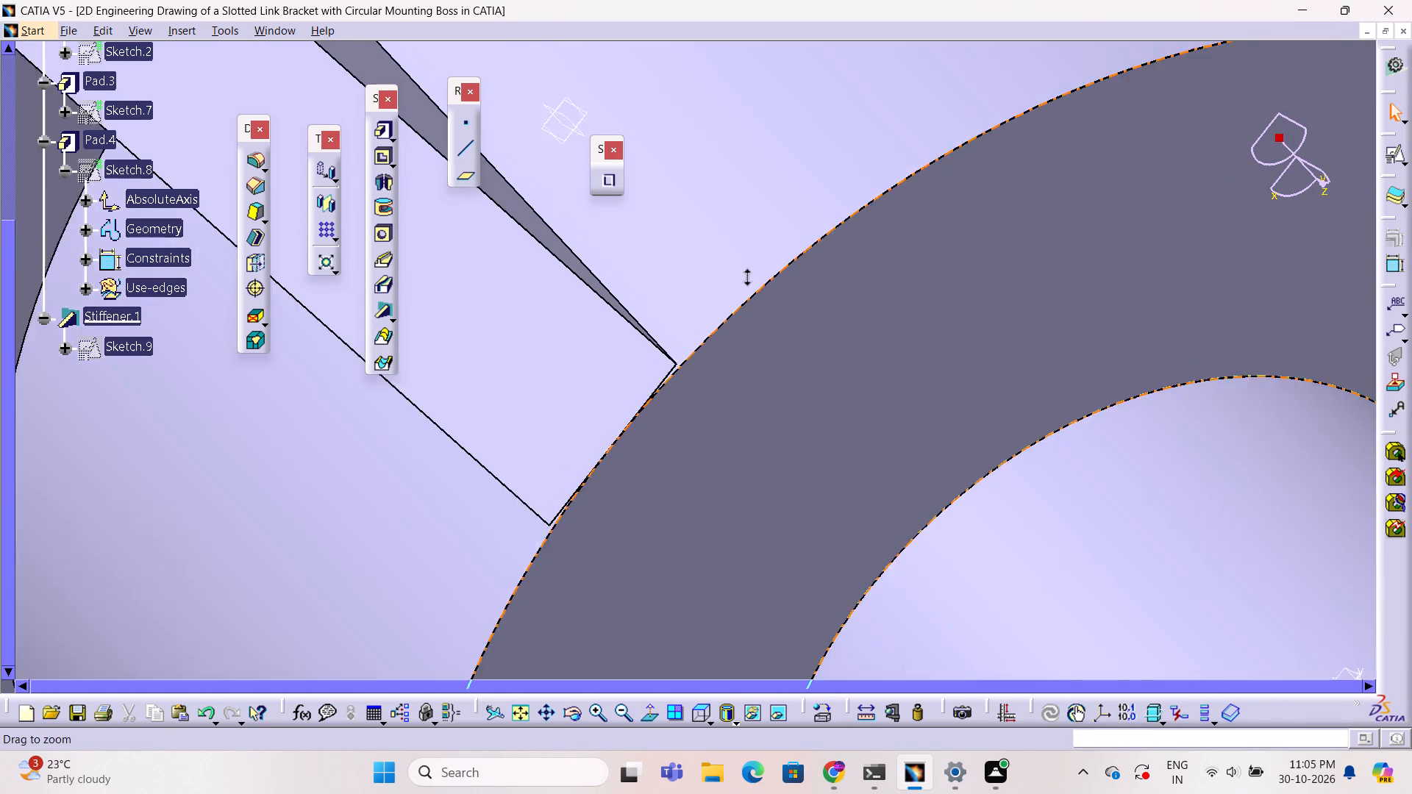
pyautogui.keyDown('ctrl'); pyautogui.moveTo(744, 273); pyautogui.dragTo(727, 416, button='middle'); pyautogui.keyUp('ctrl')
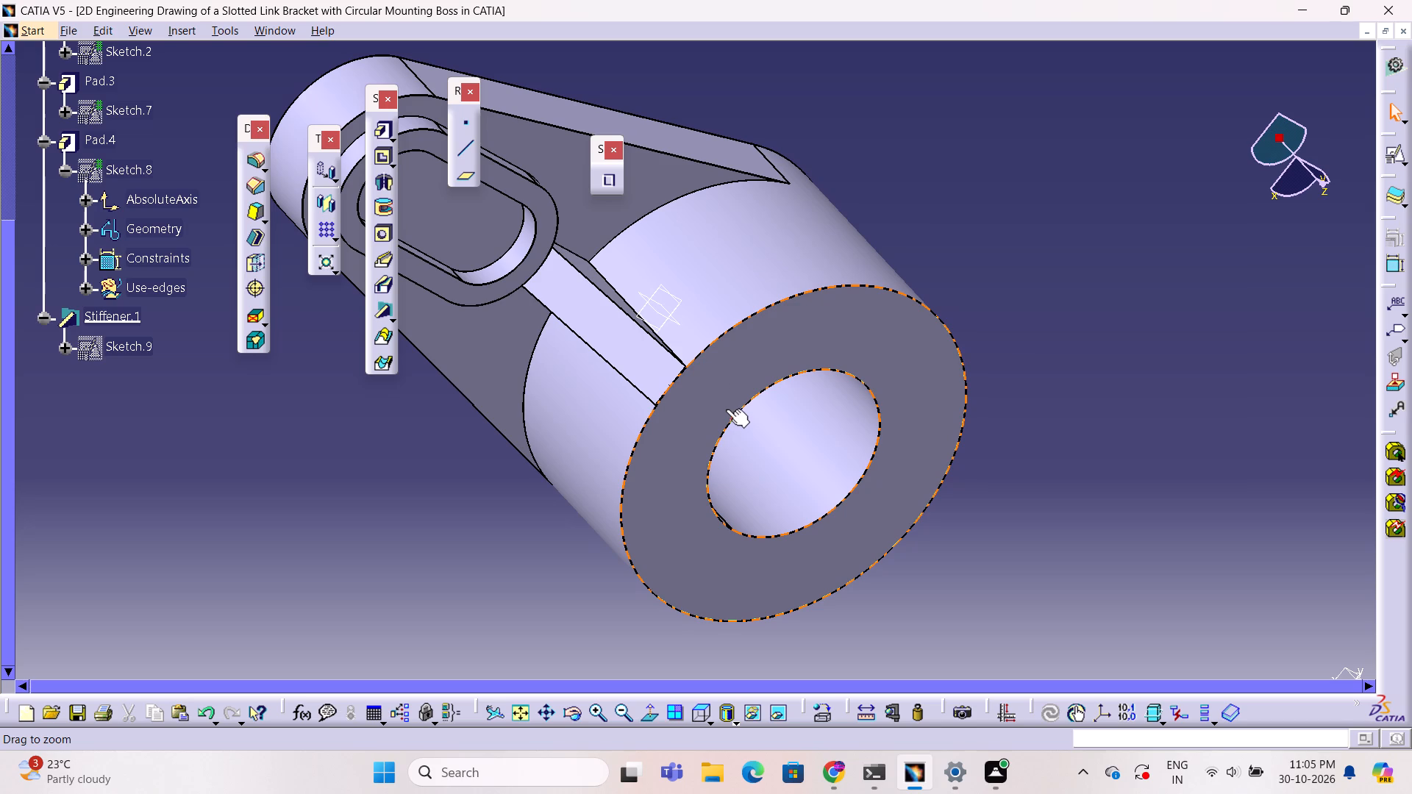
pyautogui.keyDown('ctrl'); pyautogui.moveTo(739, 445); pyautogui.dragTo(814, 274, button='middle'); pyautogui.keyUp('ctrl')
pyautogui.keyDown('ctrl'); pyautogui.scroll(-1, 761, 360); pyautogui.keyUp('ctrl')
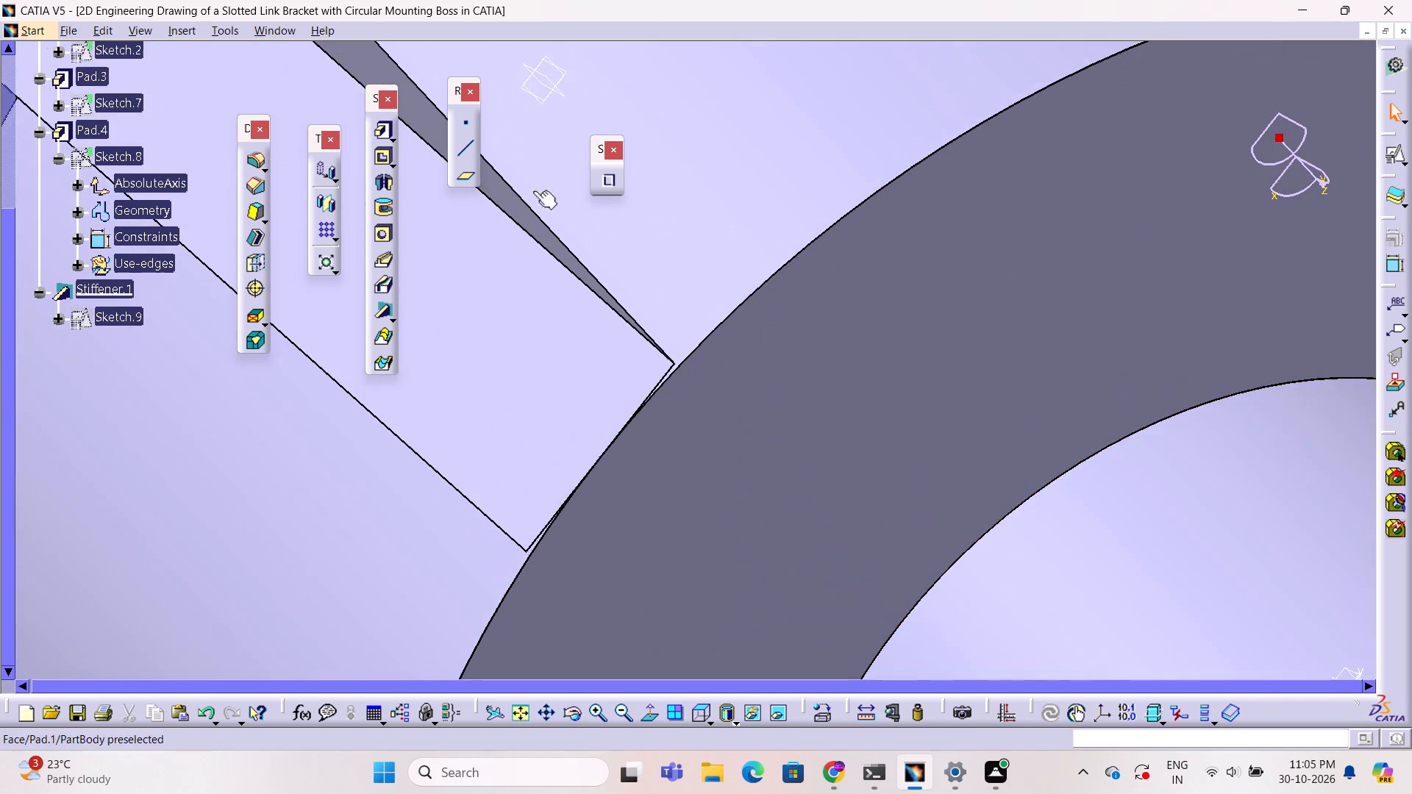
pyautogui.keyDown('ctrl'); pyautogui.moveTo(535, 190); pyautogui.dragTo(805, 278, button='middle'); pyautogui.keyUp('ctrl')
pyautogui.keyDown('ctrl'); pyautogui.moveTo(655, 253); pyautogui.dragTo(670, 240, button='middle'); pyautogui.keyUp('ctrl')
pyautogui.moveTo(597, 246); pyautogui.dragTo(603, 252, button='middle')
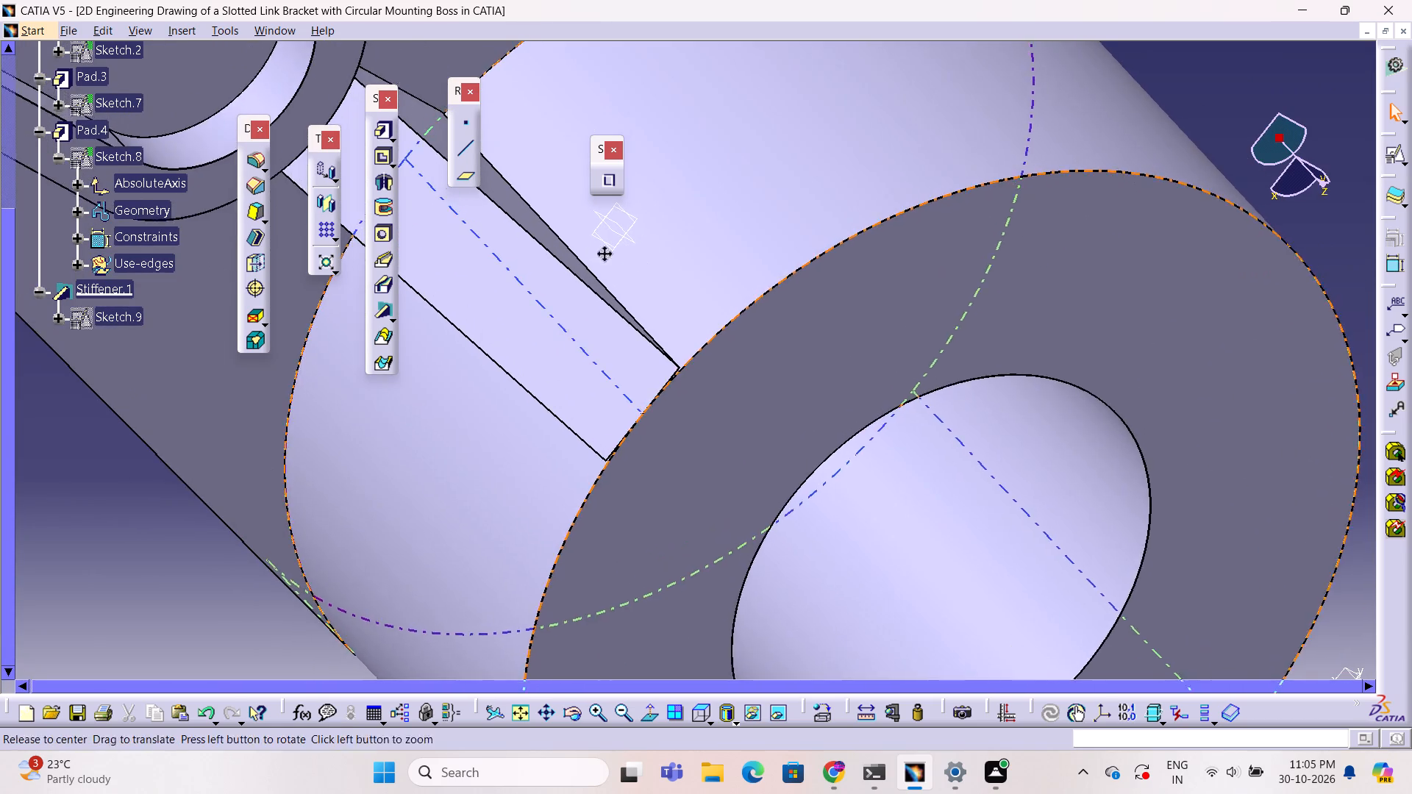
pyautogui.moveTo(603, 252); pyautogui.dragTo(937, 355, button='middle')
pyautogui.keyDown('ctrl'); pyautogui.moveTo(688, 279); pyautogui.dragTo(732, 201, button='middle'); pyautogui.keyUp('ctrl')
pyautogui.moveTo(443, 327); pyautogui.dragTo(474, 449, button='middle')
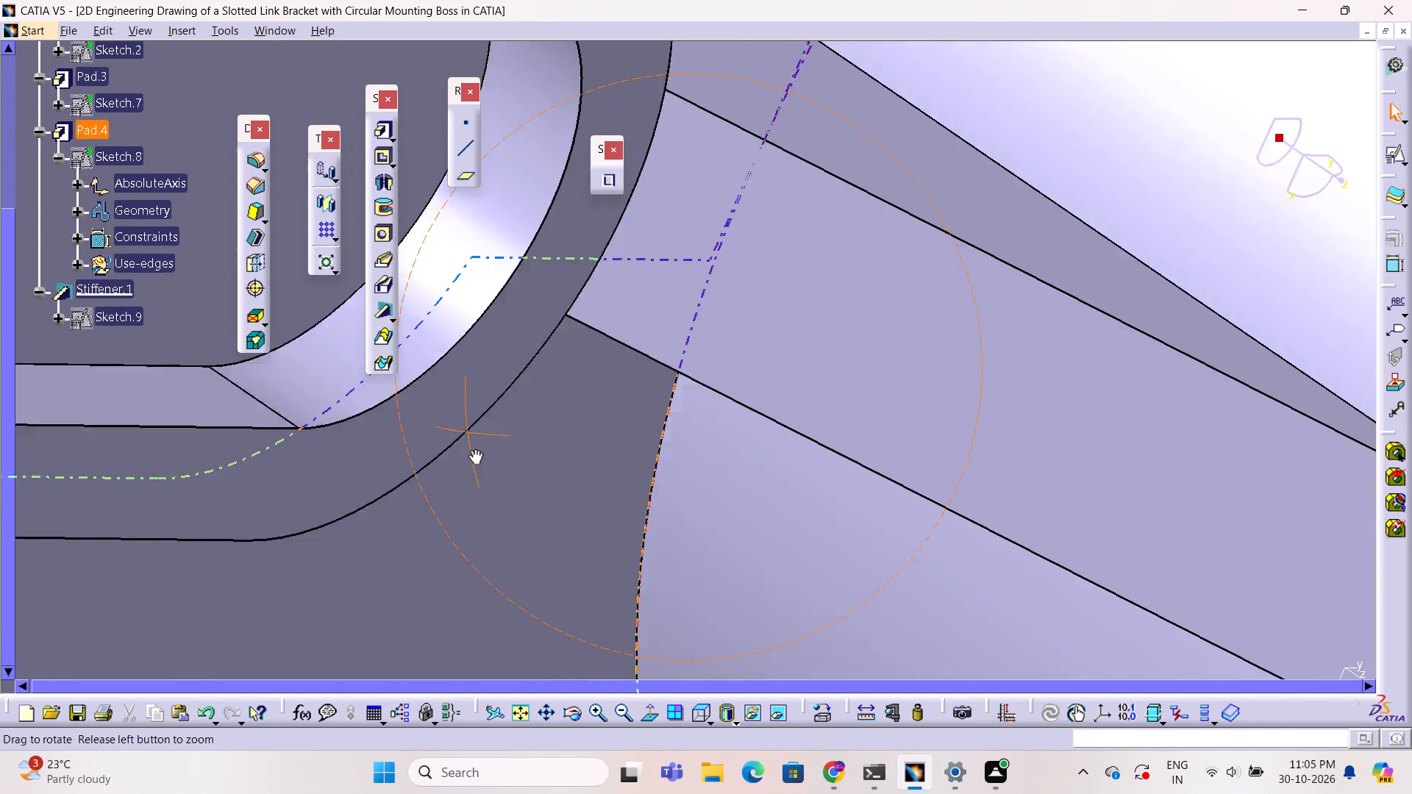
pyautogui.moveTo(474, 449); pyautogui.dragTo(406, 554, button='middle')
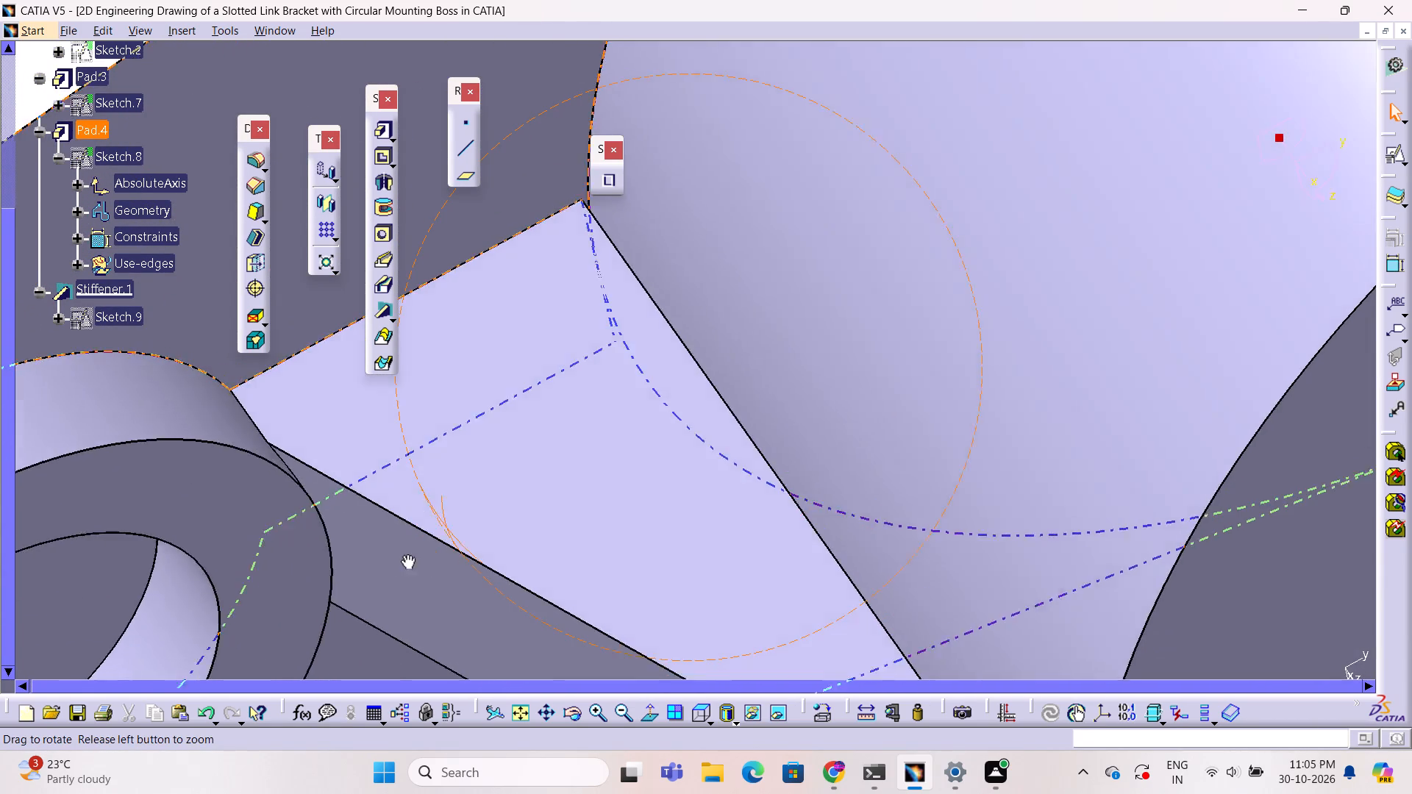
pyautogui.moveTo(406, 554); pyautogui.dragTo(334, 553, button='middle')
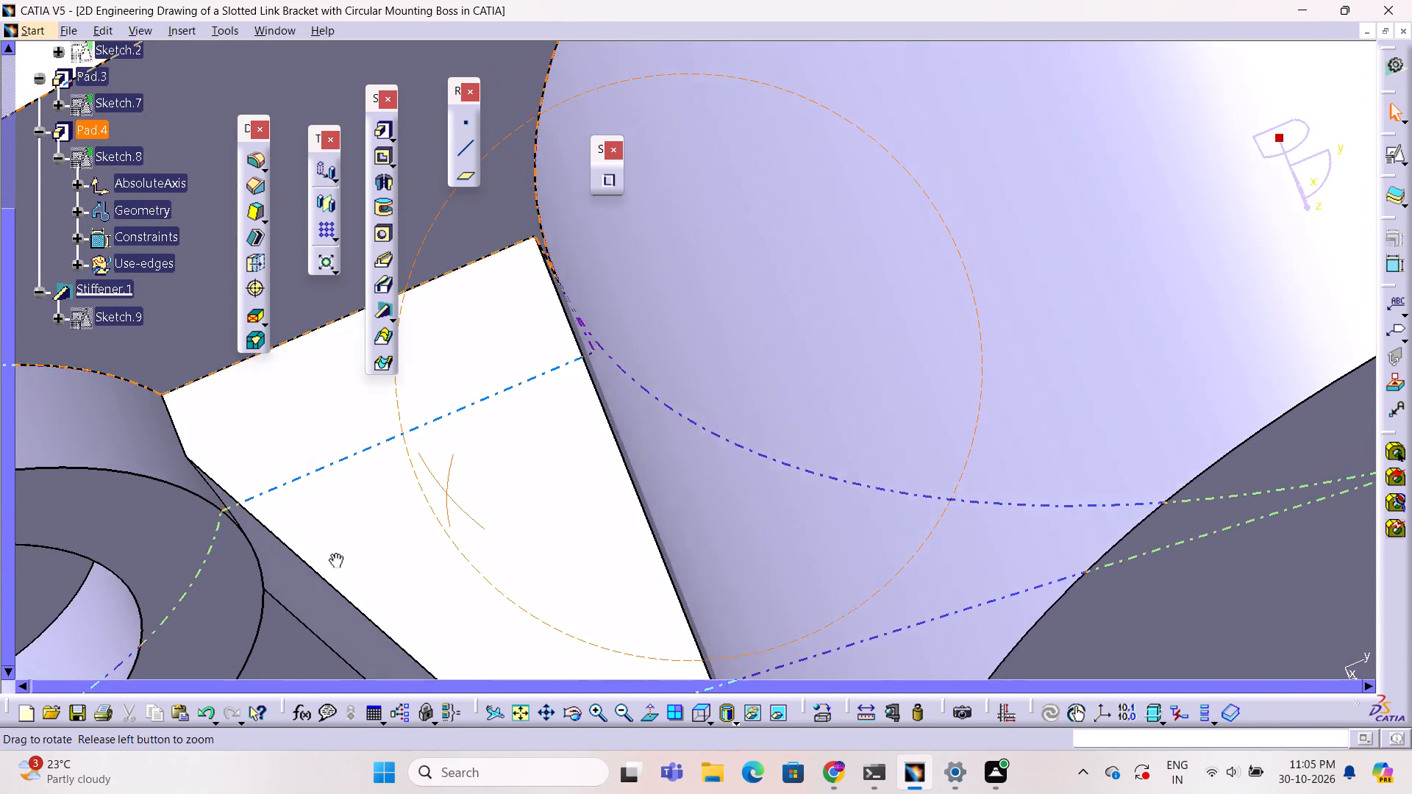
pyautogui.moveTo(334, 553); pyautogui.dragTo(435, 414, button='middle')
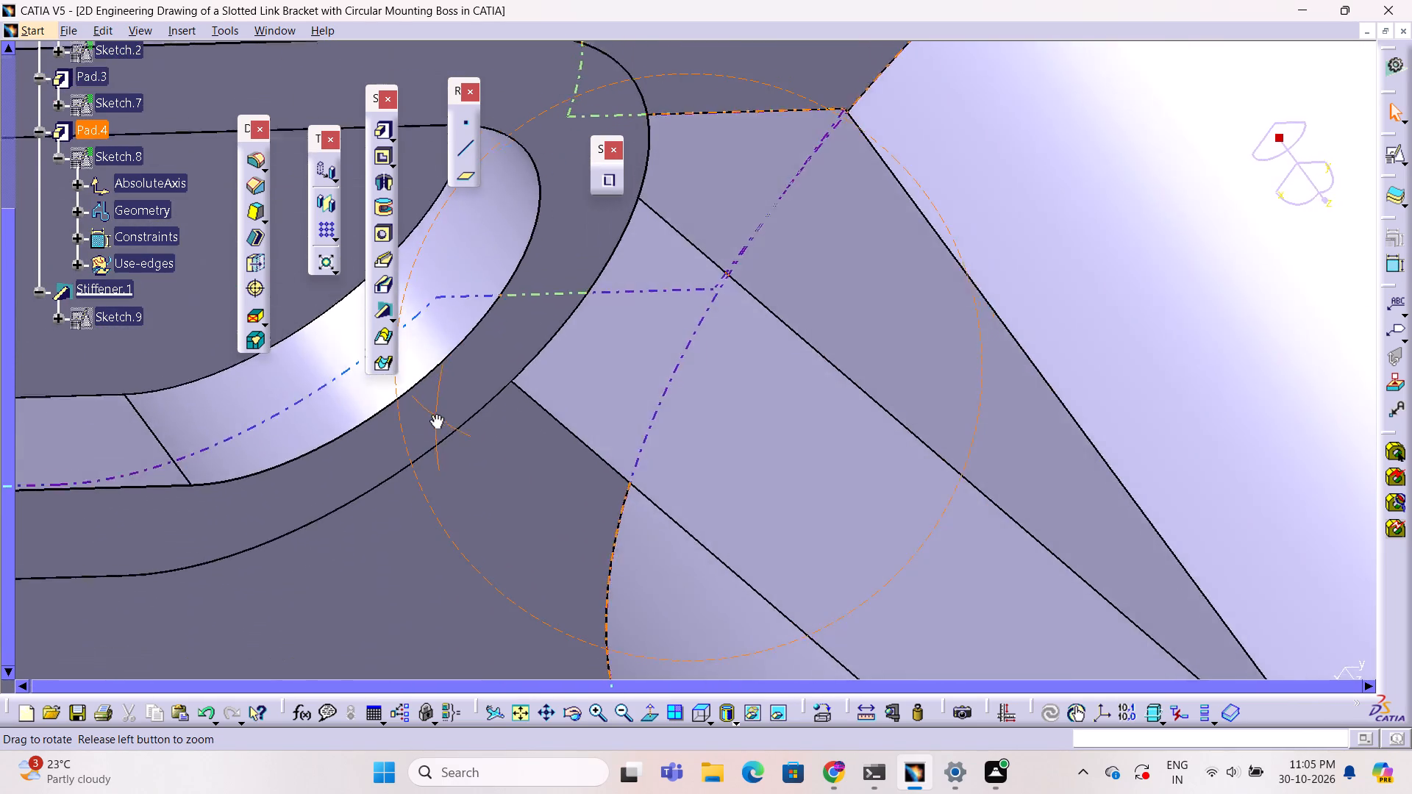
pyautogui.moveTo(435, 414); pyautogui.dragTo(503, 439, button='middle')
pyautogui.keyDown('ctrl'); pyautogui.scroll(-1, 346, 463); pyautogui.keyUp('ctrl')
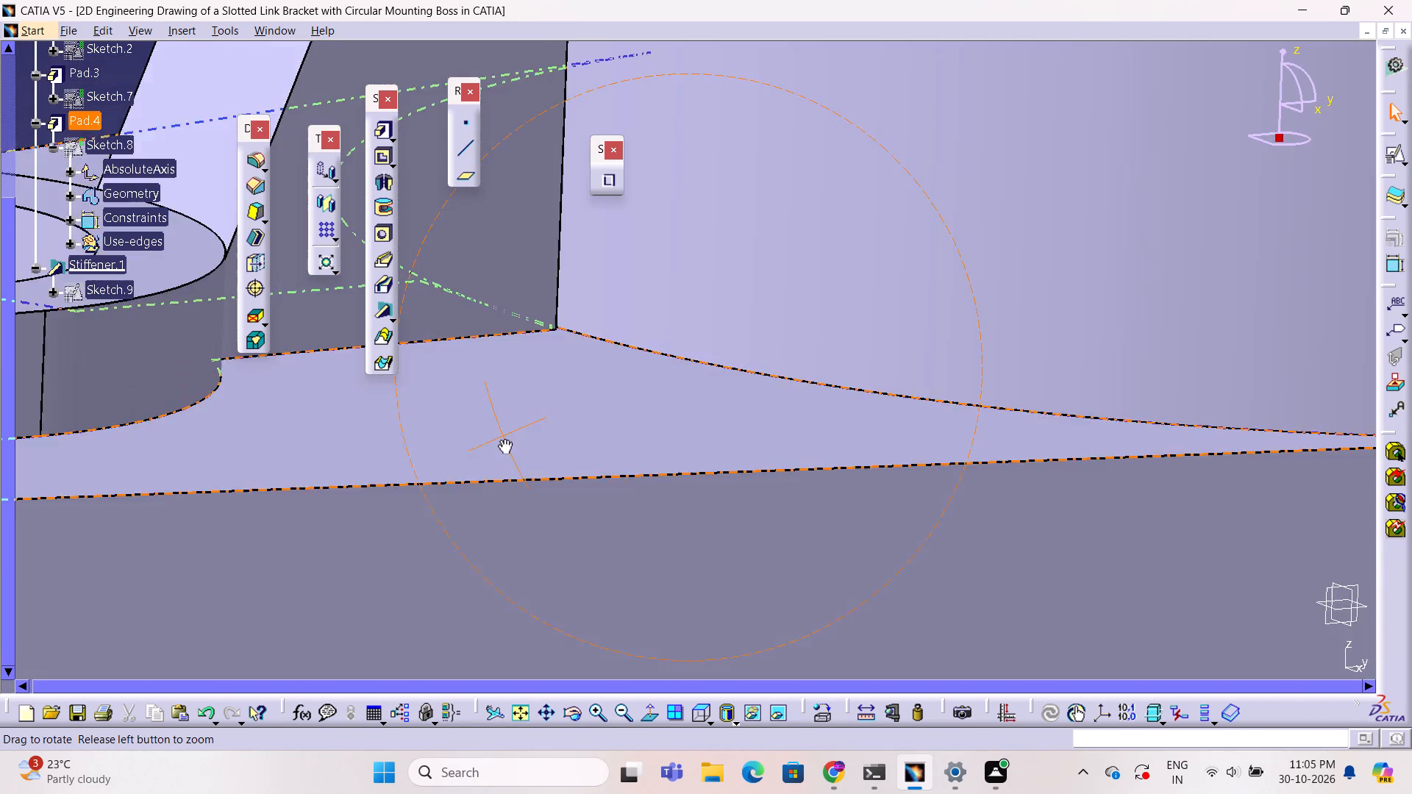
pyautogui.moveTo(503, 439); pyautogui.dragTo(502, 439, button='middle')
pyautogui.keyDown('ctrl'); pyautogui.moveTo(641, 249); pyautogui.dragTo(605, 430, button='middle'); pyautogui.keyUp('ctrl')
# Examine the whole bracket with its stiffener from the front, the sides and the underside.
pyautogui.keyDown('ctrl'); pyautogui.moveTo(604, 490); pyautogui.dragTo(849, 559, button='middle'); pyautogui.keyUp('ctrl')
pyautogui.keyDown('ctrl'); pyautogui.moveTo(612, 505); pyautogui.dragTo(849, 559, button='right'); pyautogui.keyUp('ctrl')
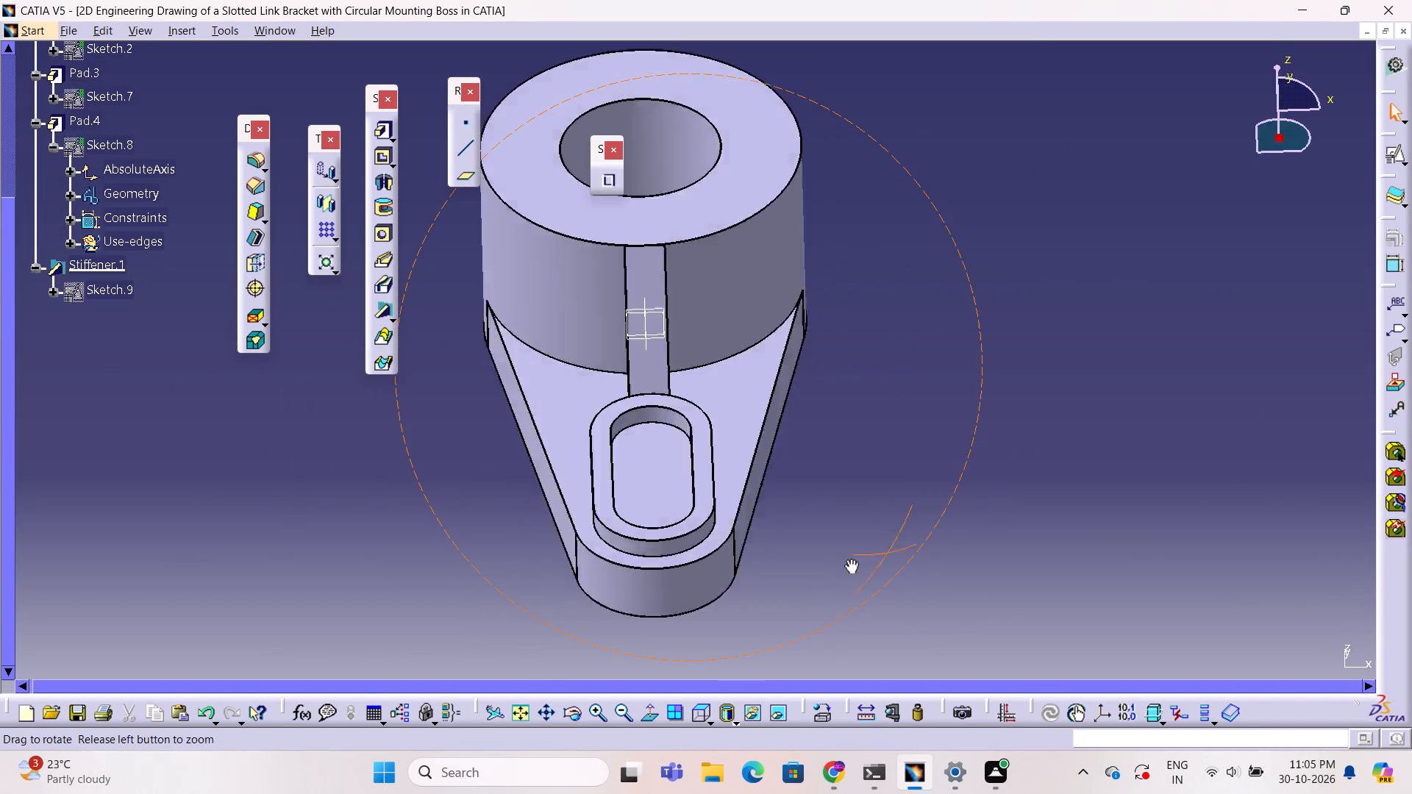
pyautogui.keyDown('ctrl'); pyautogui.moveTo(849, 559); pyautogui.dragTo(479, 430, button='middle'); pyautogui.keyUp('ctrl')
pyautogui.keyDown('ctrl'); pyautogui.moveTo(849, 559); pyautogui.dragTo(479, 430, button='right'); pyautogui.keyUp('ctrl')
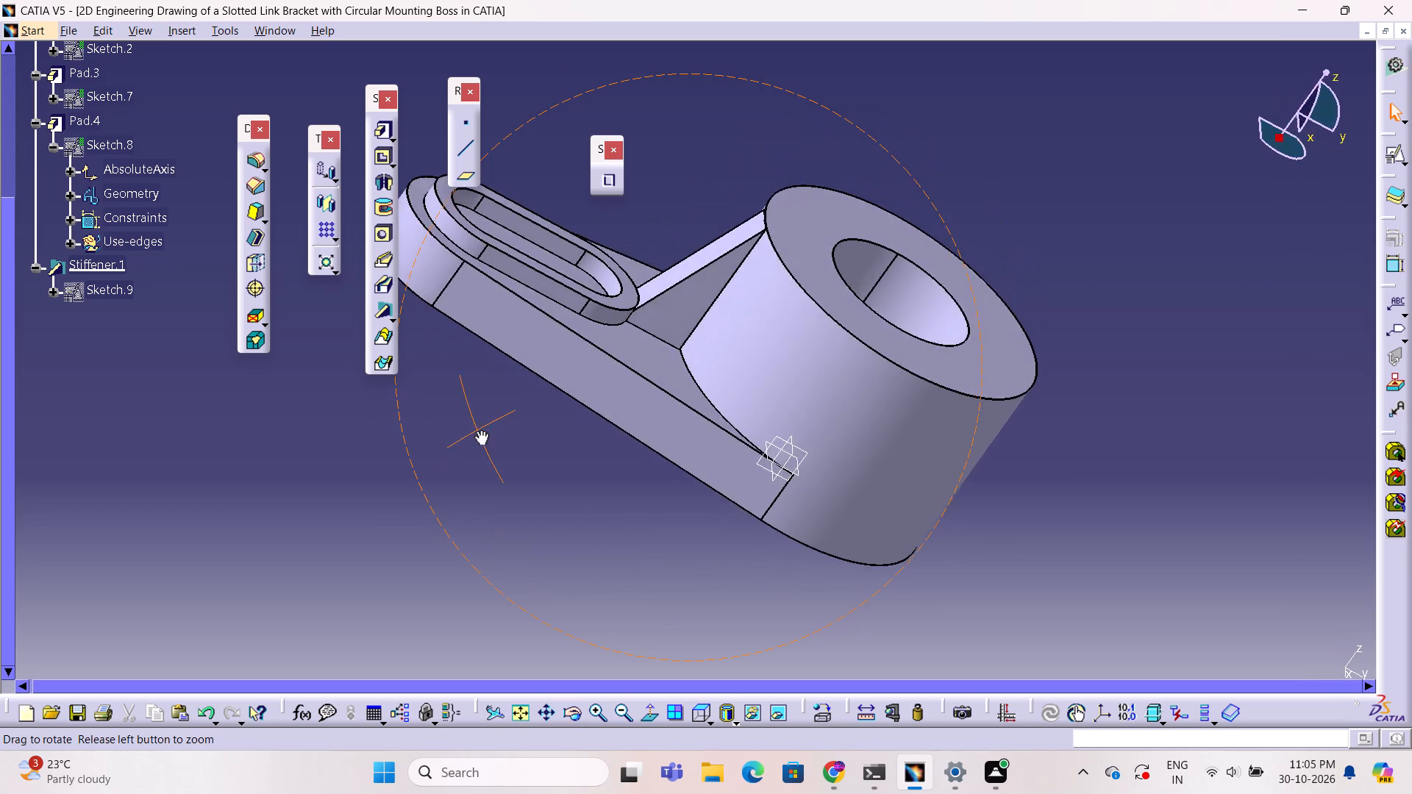
pyautogui.keyDown('ctrl'); pyautogui.moveTo(479, 430); pyautogui.dragTo(499, 332, button='middle'); pyautogui.keyUp('ctrl')
pyautogui.keyDown('ctrl'); pyautogui.moveTo(479, 430); pyautogui.dragTo(499, 332, button='right'); pyautogui.keyUp('ctrl')
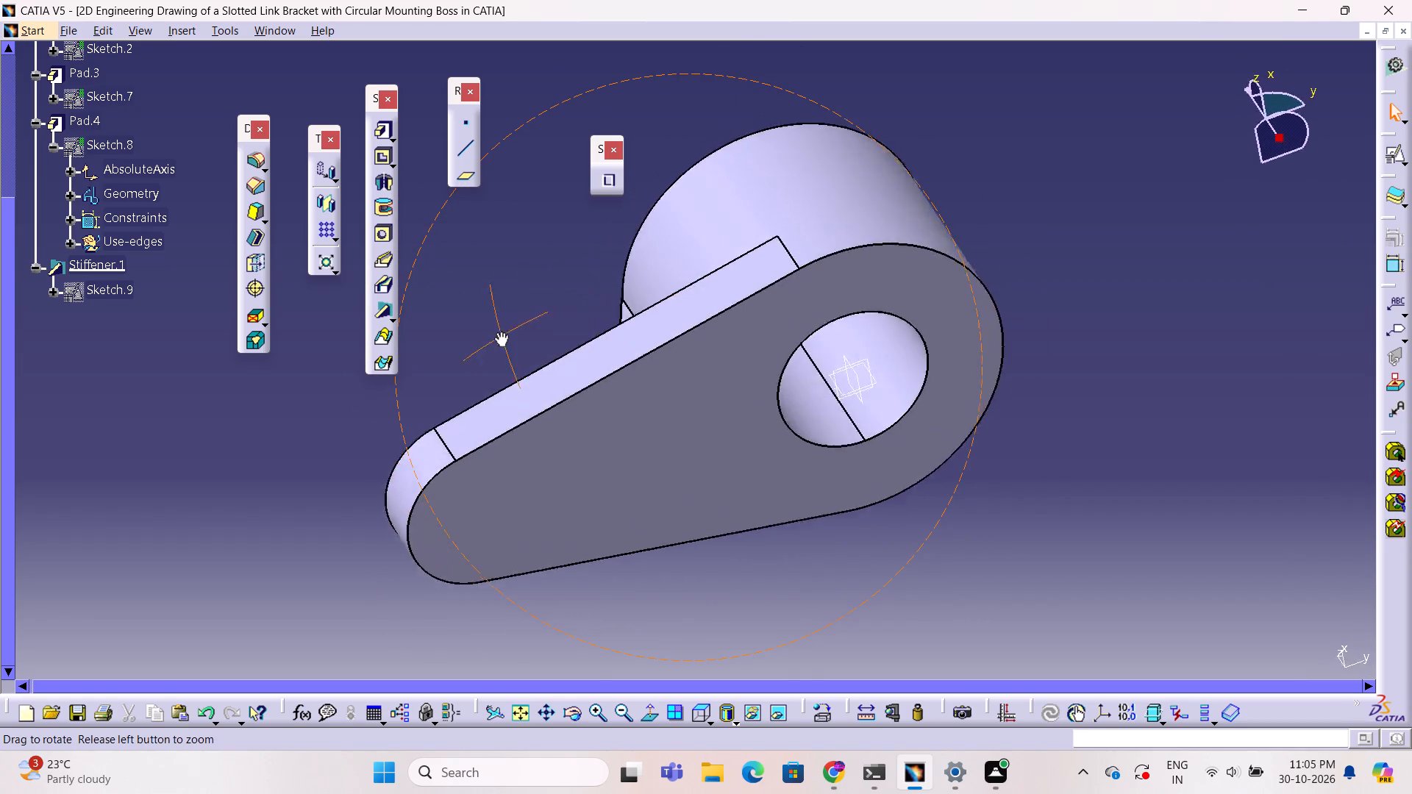
pyautogui.keyDown('ctrl'); pyautogui.moveTo(499, 332); pyautogui.dragTo(686, 495, button='middle'); pyautogui.keyUp('ctrl')
pyautogui.keyDown('ctrl'); pyautogui.moveTo(499, 332); pyautogui.dragTo(625, 457, button='right'); pyautogui.keyUp('ctrl')
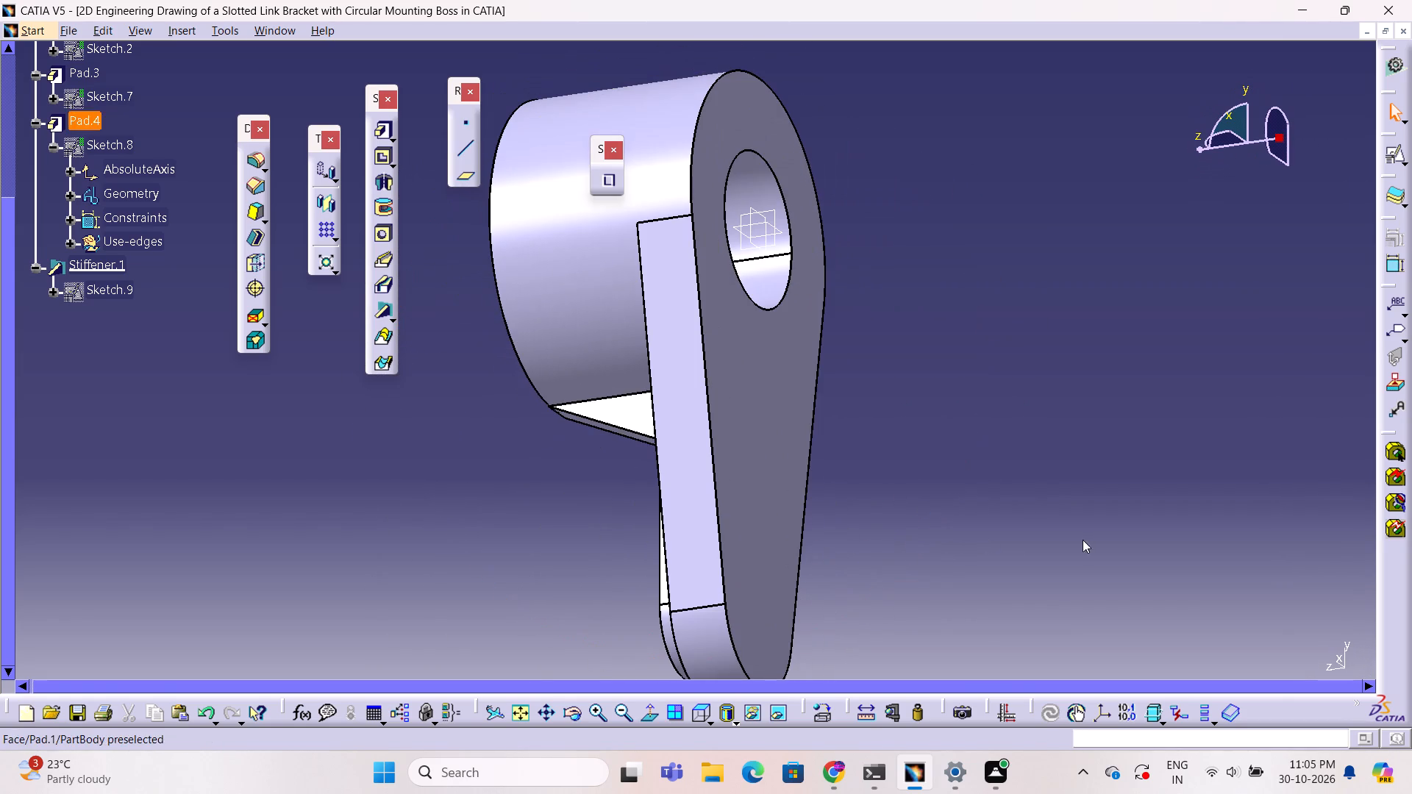
pyautogui.click(1084, 540)
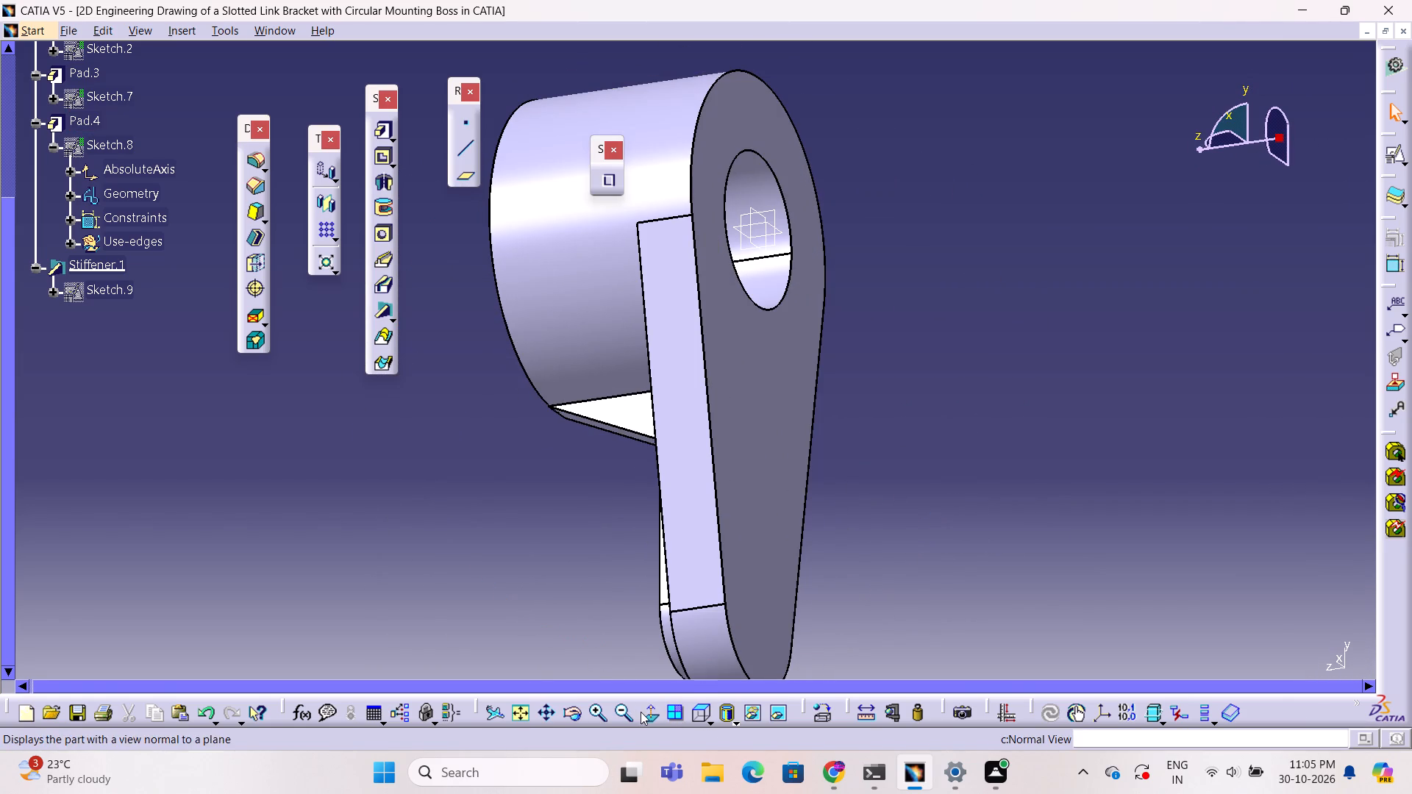
# View the bracket in the standard top view and in the isometric view.
pyautogui.click(640, 711)
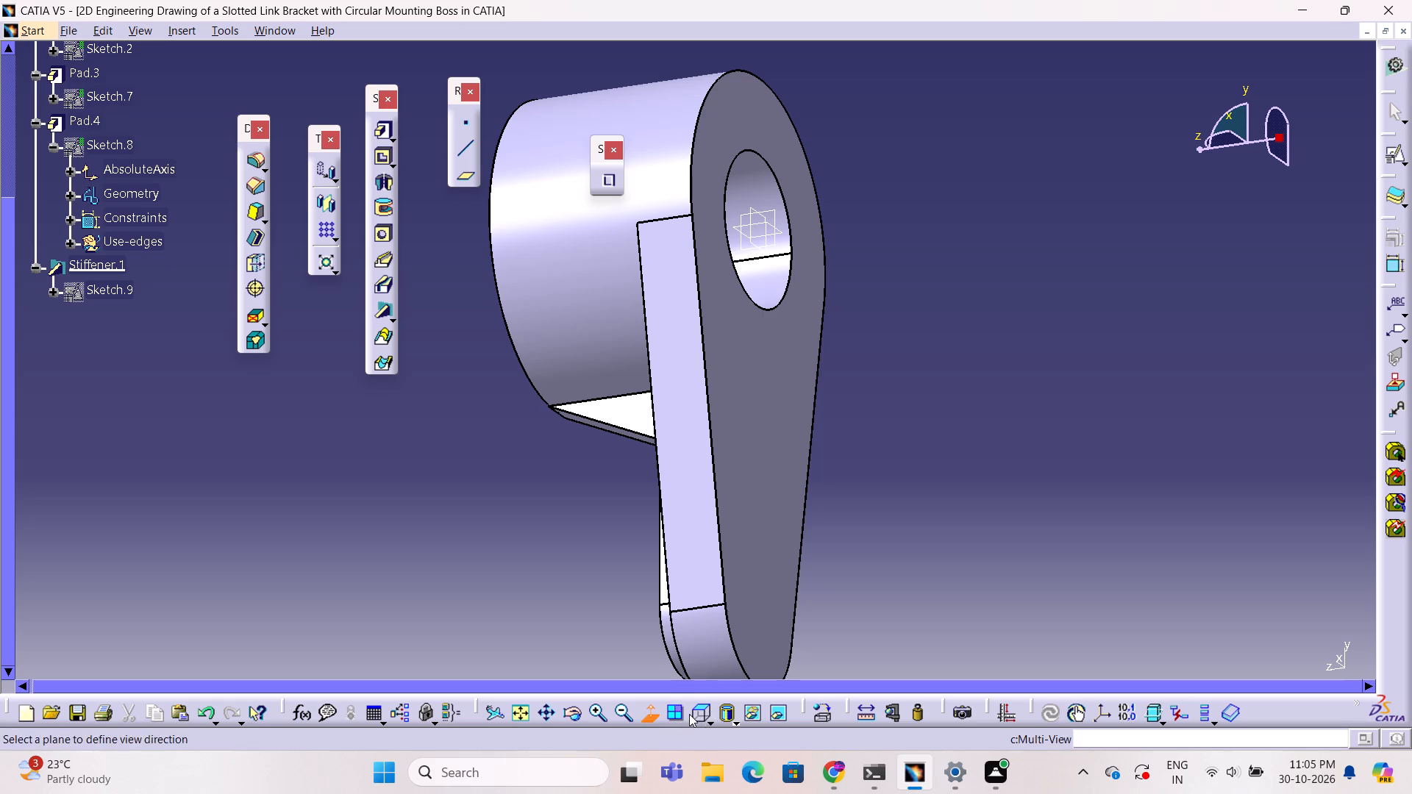
pyautogui.click(649, 715)
pyautogui.click(700, 718)
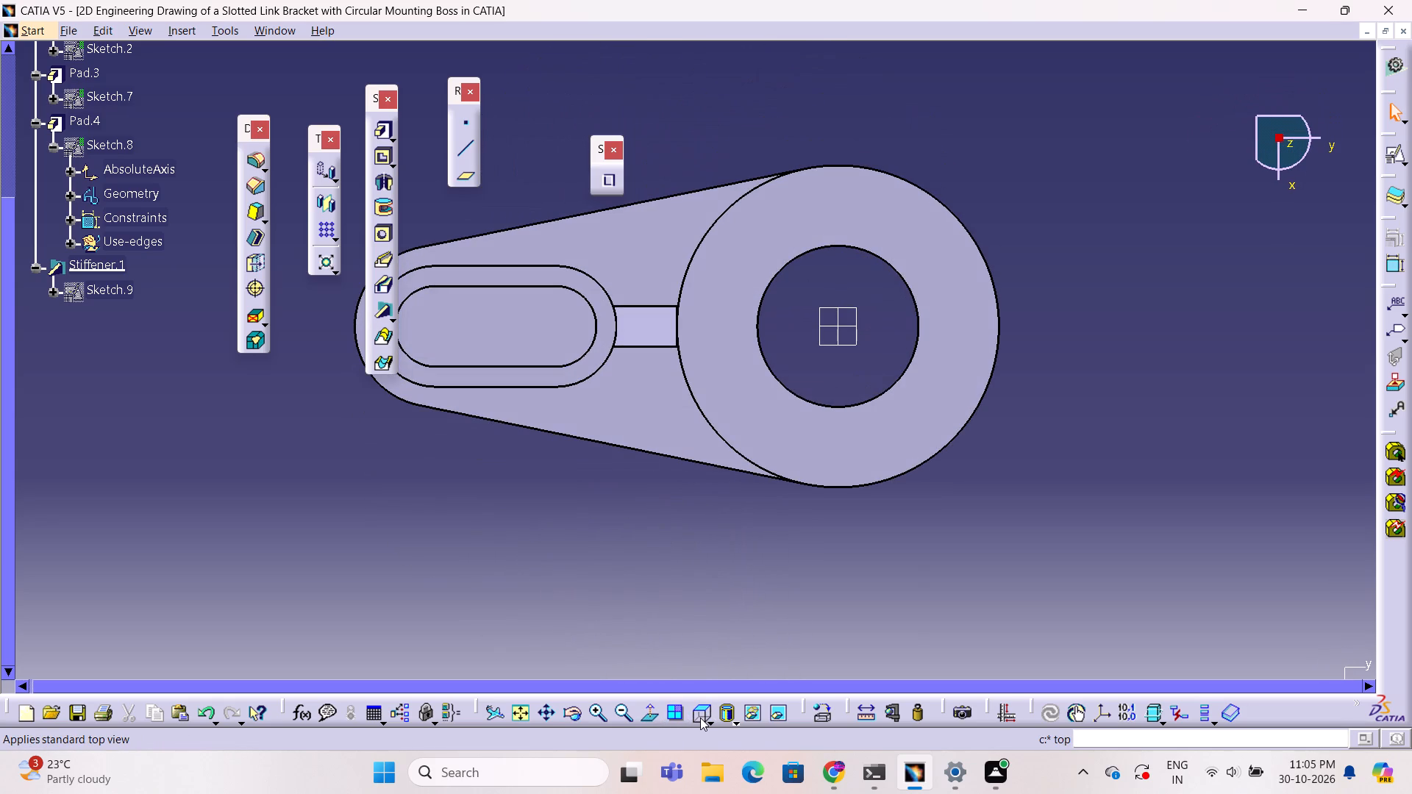
pyautogui.click(709, 722)
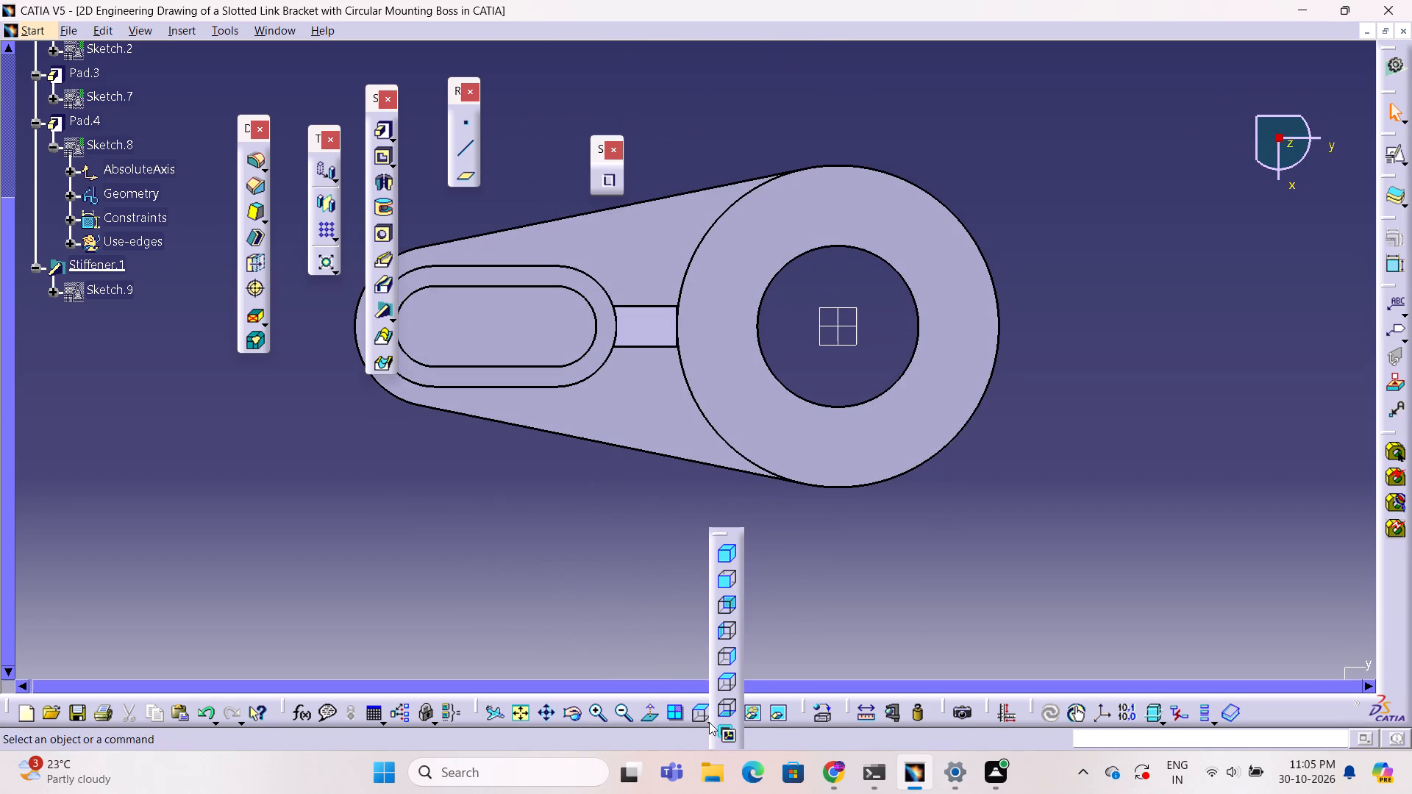
pyautogui.click(729, 551)
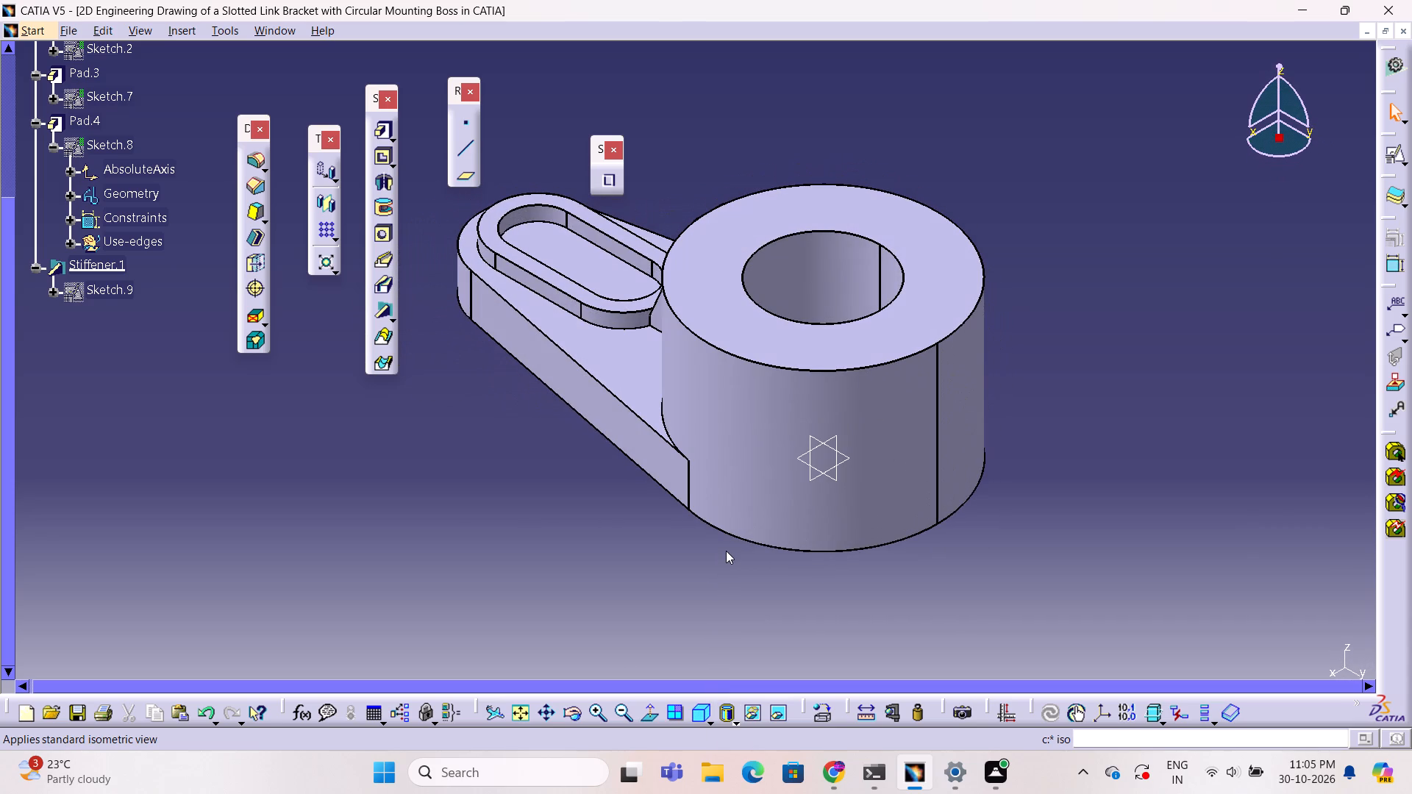
pyautogui.click(726, 551)
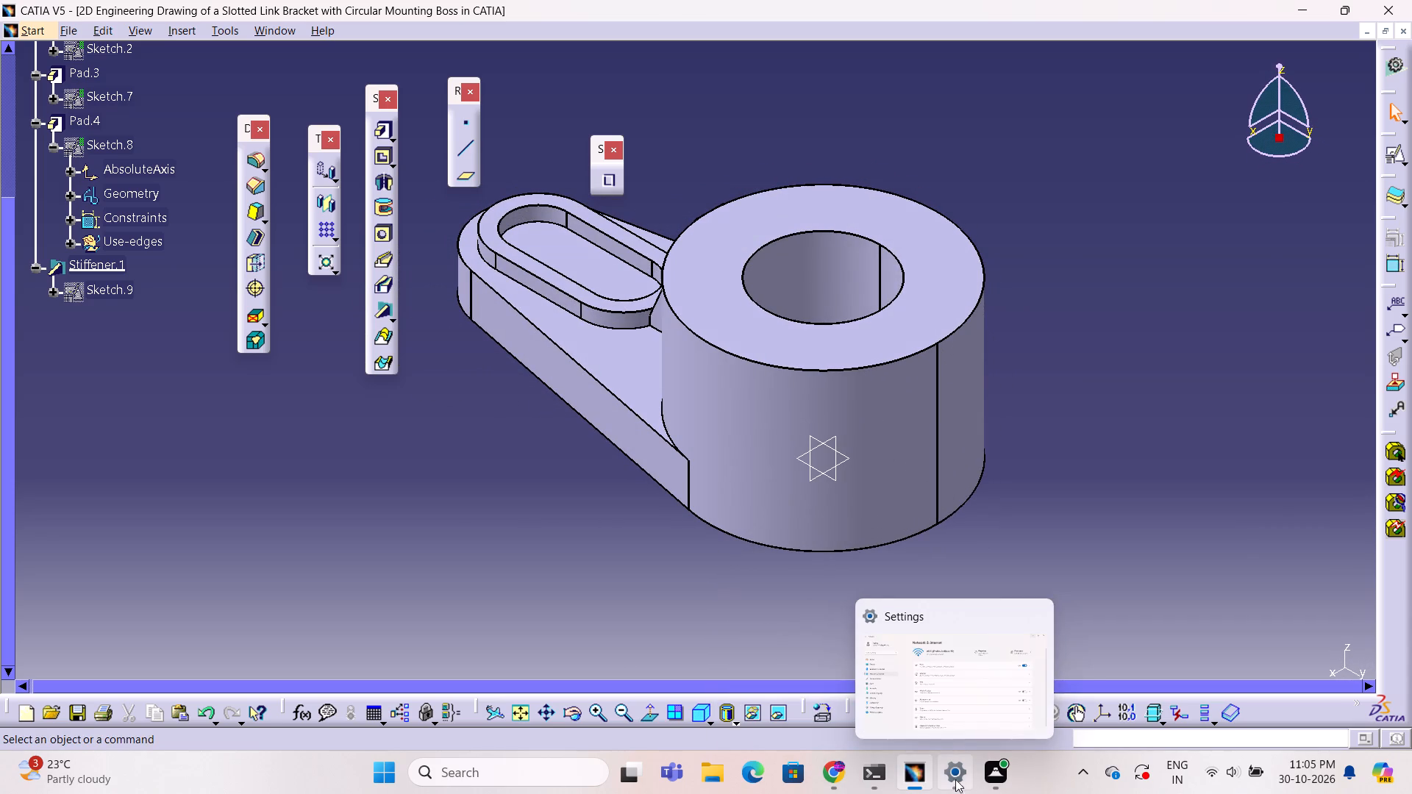
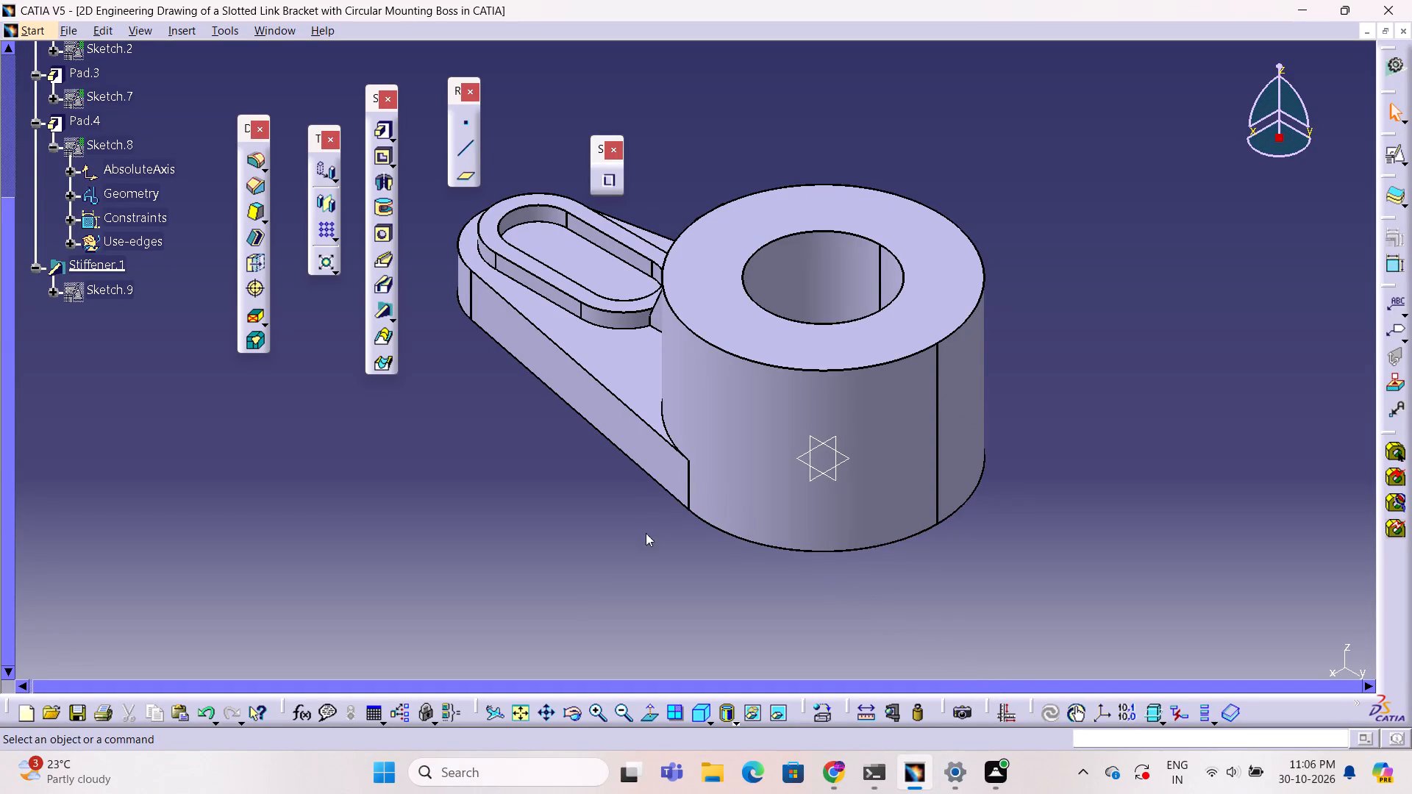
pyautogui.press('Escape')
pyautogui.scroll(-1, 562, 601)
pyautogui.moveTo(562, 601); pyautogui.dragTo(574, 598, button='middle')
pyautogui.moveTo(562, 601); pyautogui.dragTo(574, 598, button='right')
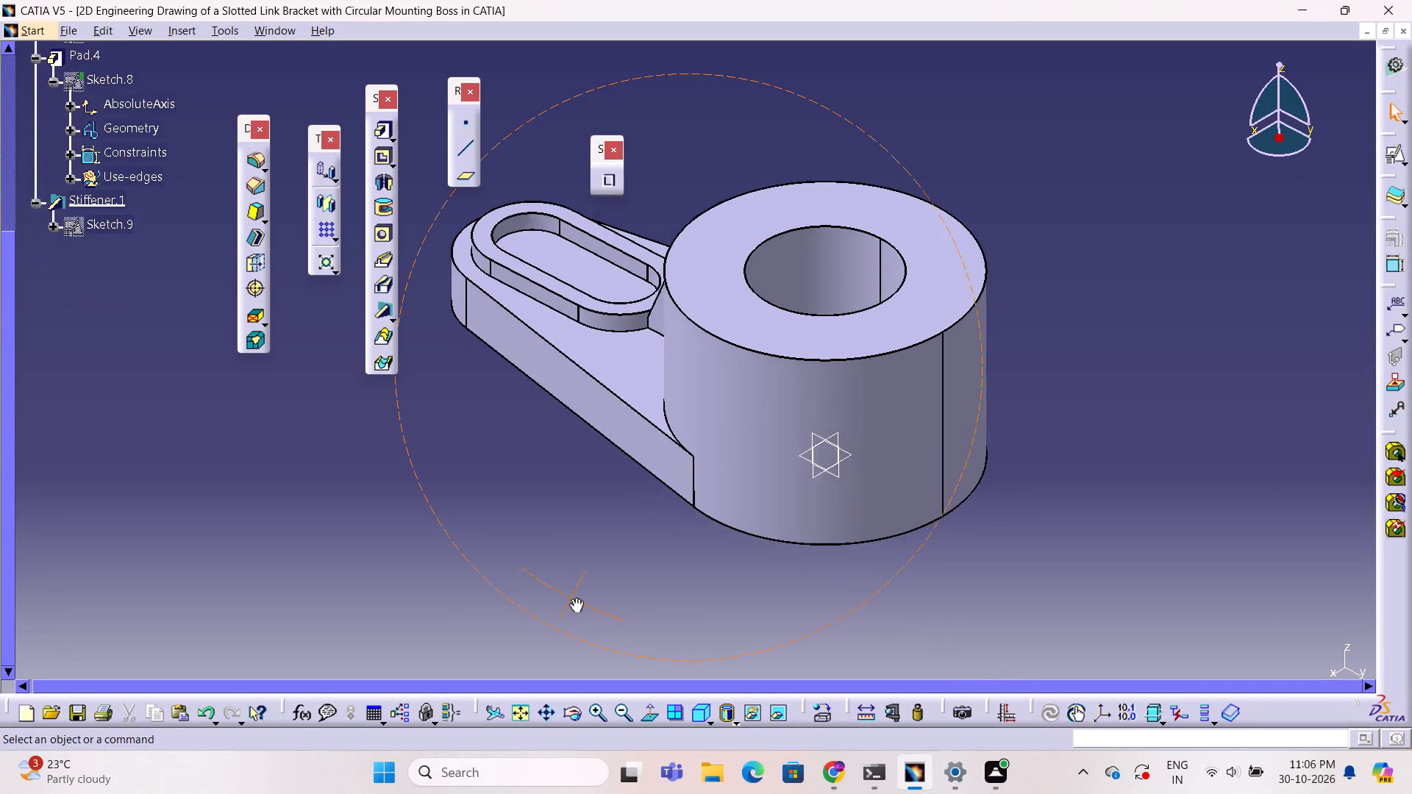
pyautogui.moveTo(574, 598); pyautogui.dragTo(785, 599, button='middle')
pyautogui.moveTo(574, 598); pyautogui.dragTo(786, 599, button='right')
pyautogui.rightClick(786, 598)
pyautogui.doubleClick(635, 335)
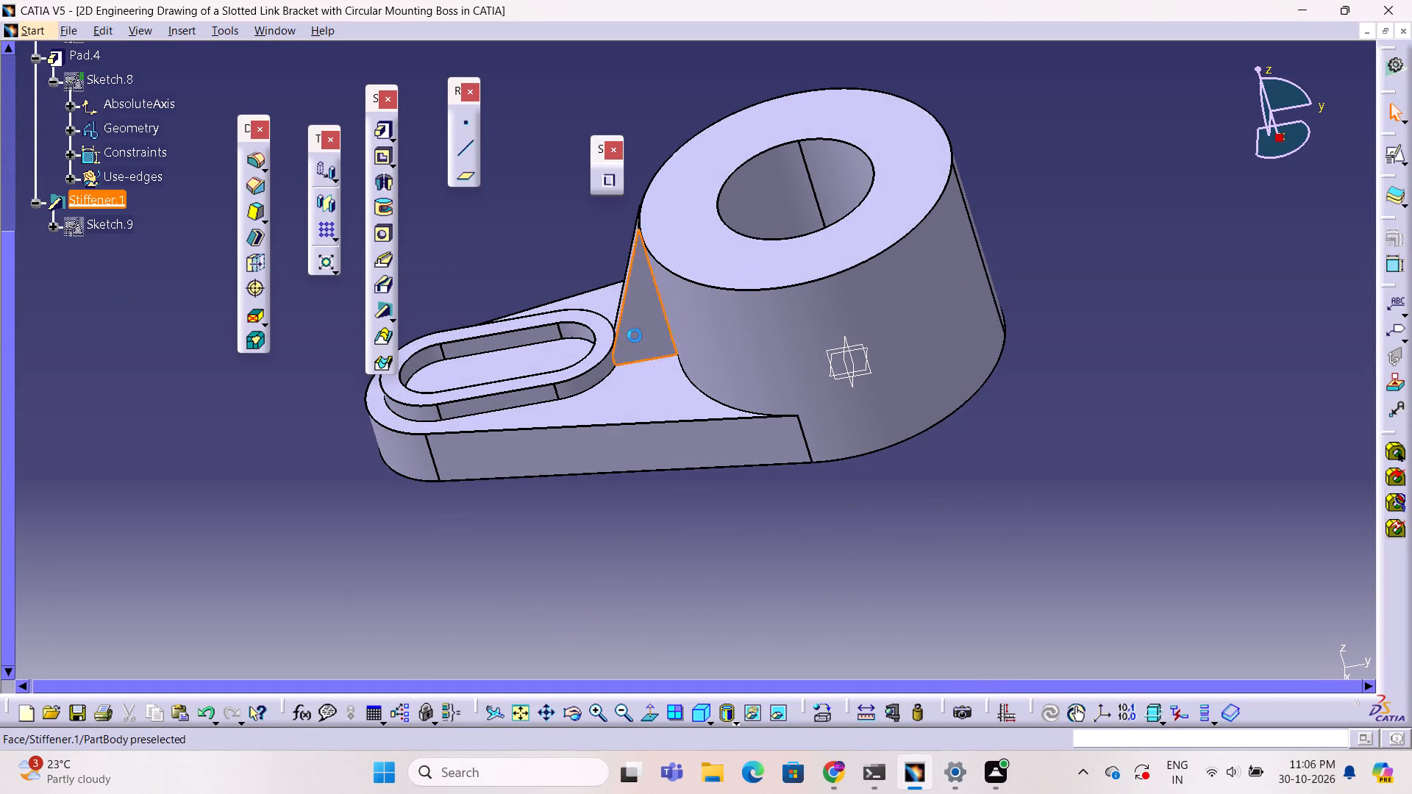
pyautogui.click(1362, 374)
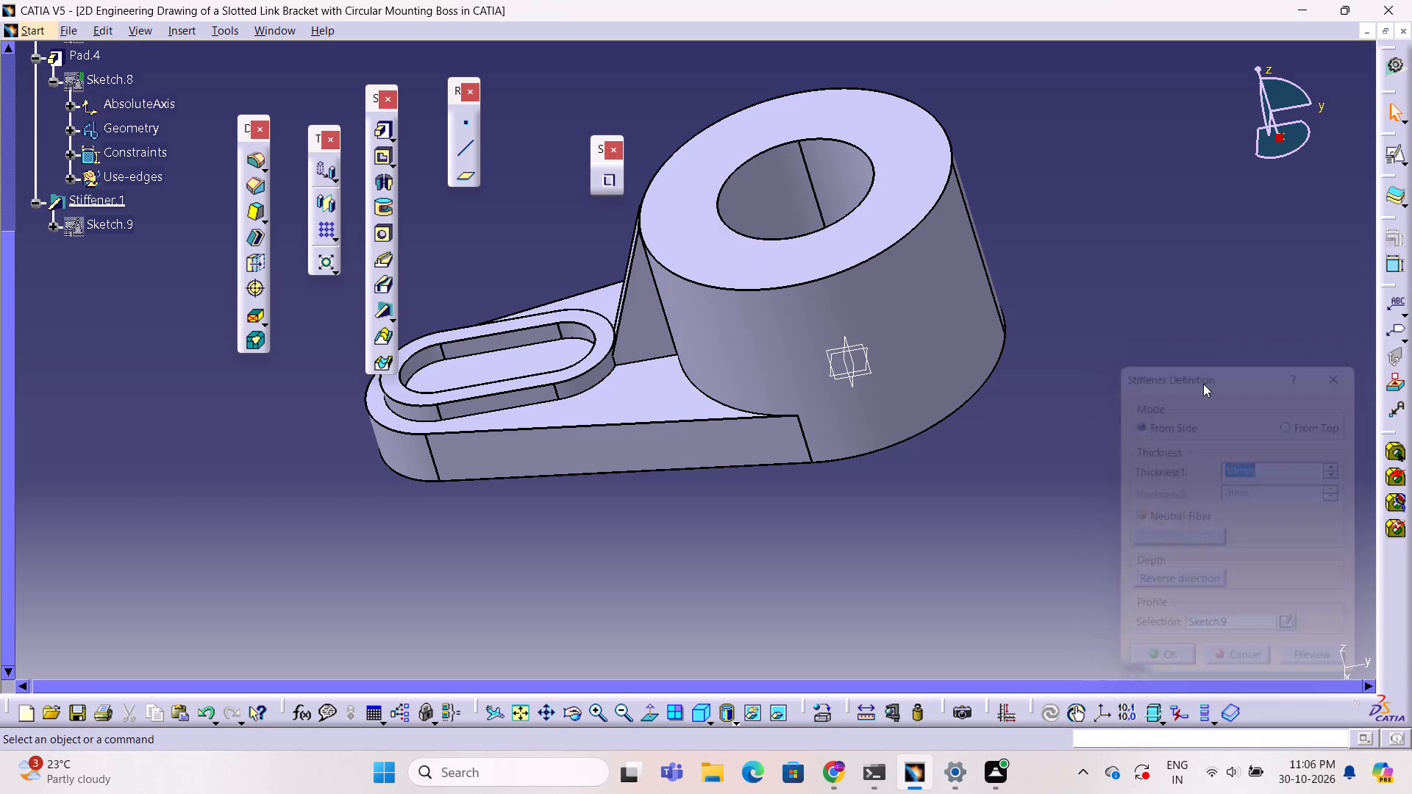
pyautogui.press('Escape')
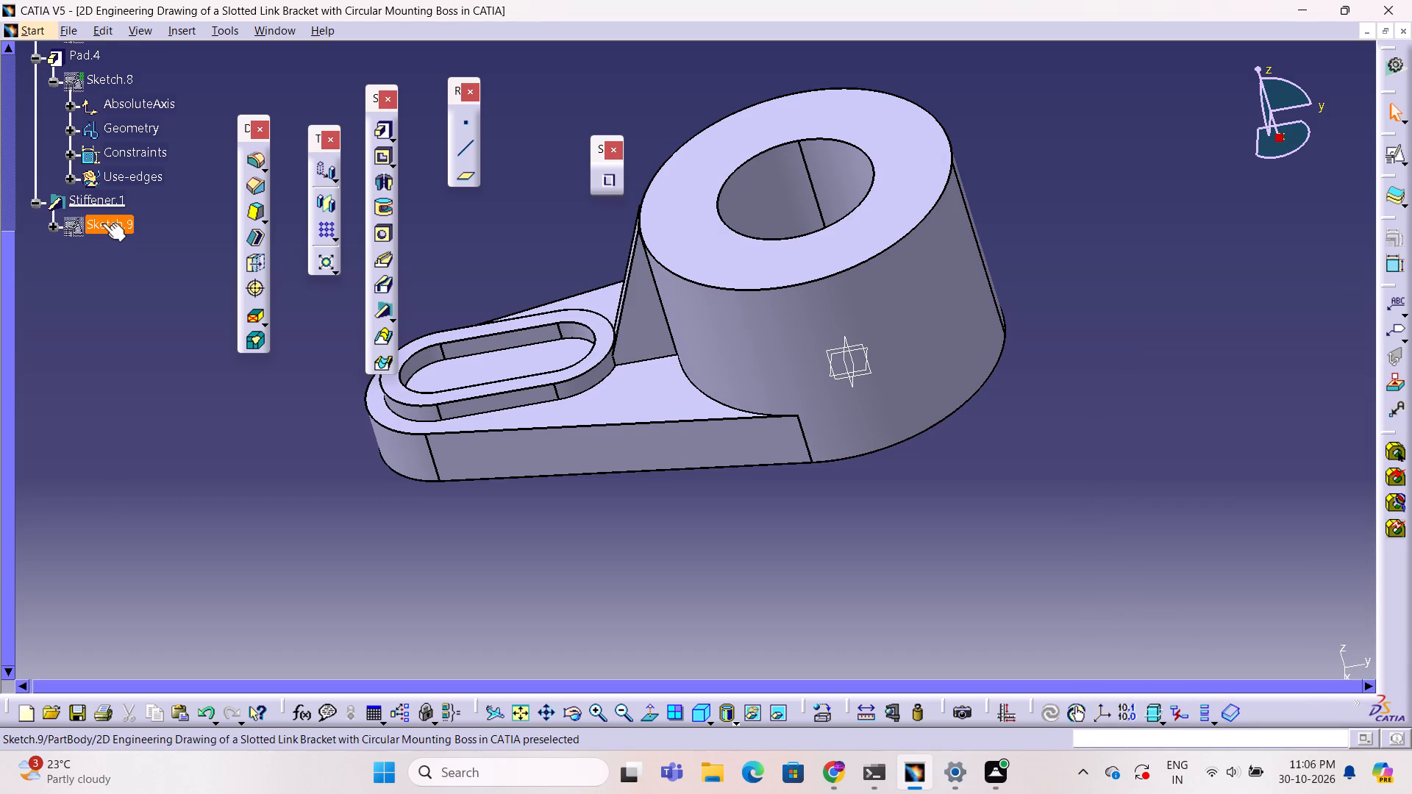
# Delete the stiffener between the cylindrical boss and the slotted arm, keeping its profile sketch.
pyautogui.rightClick(105, 207)
pyautogui.rightClick(105, 207)
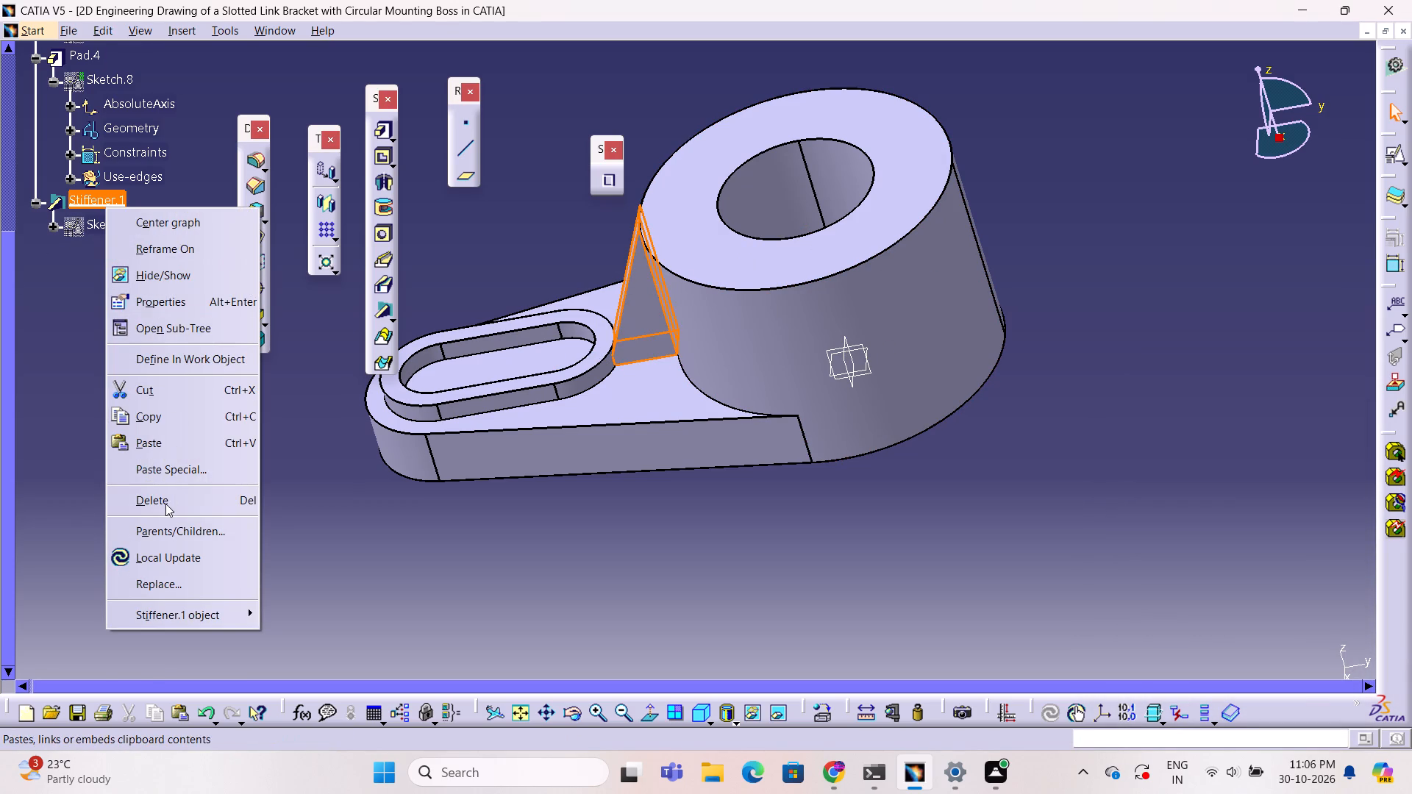
pyautogui.click(165, 504)
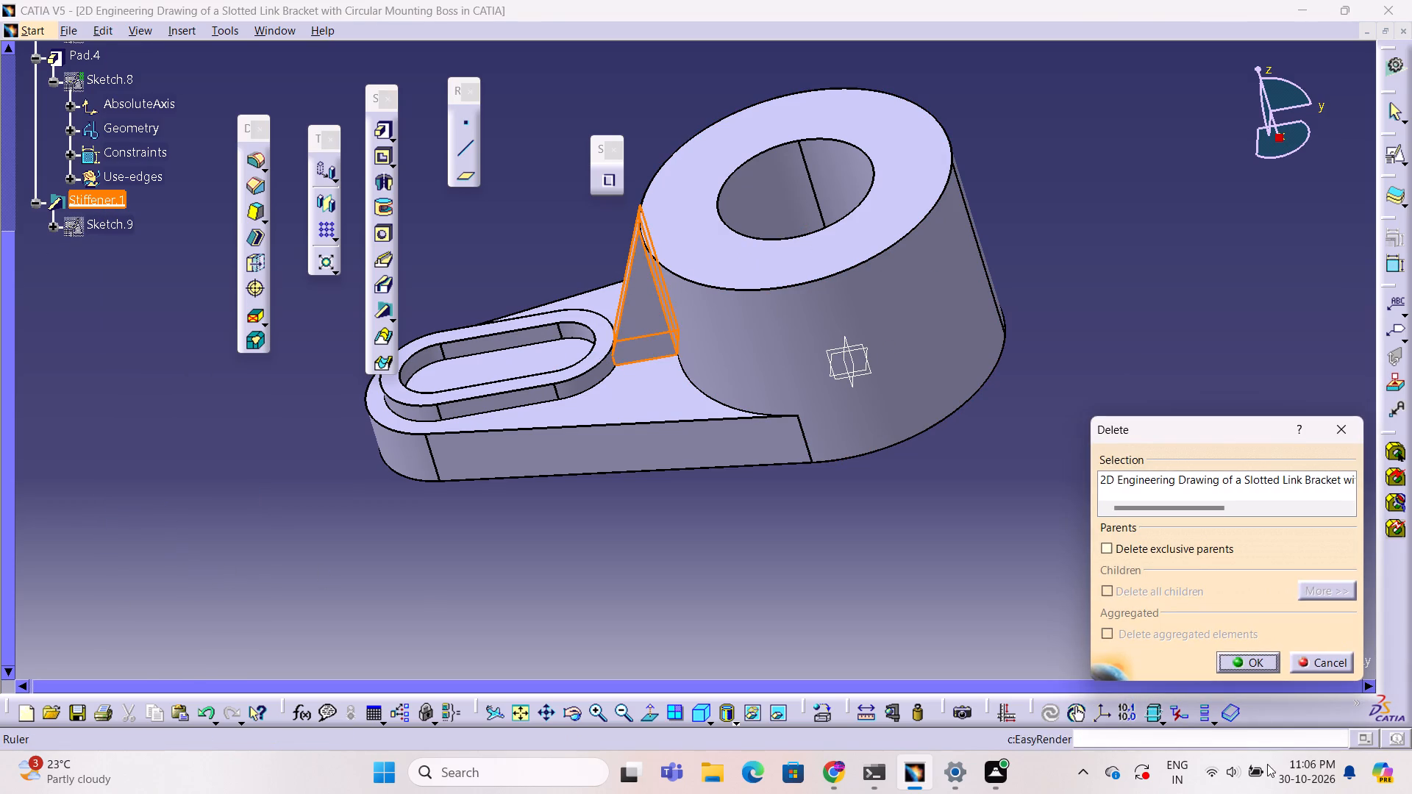
pyautogui.click(1274, 665)
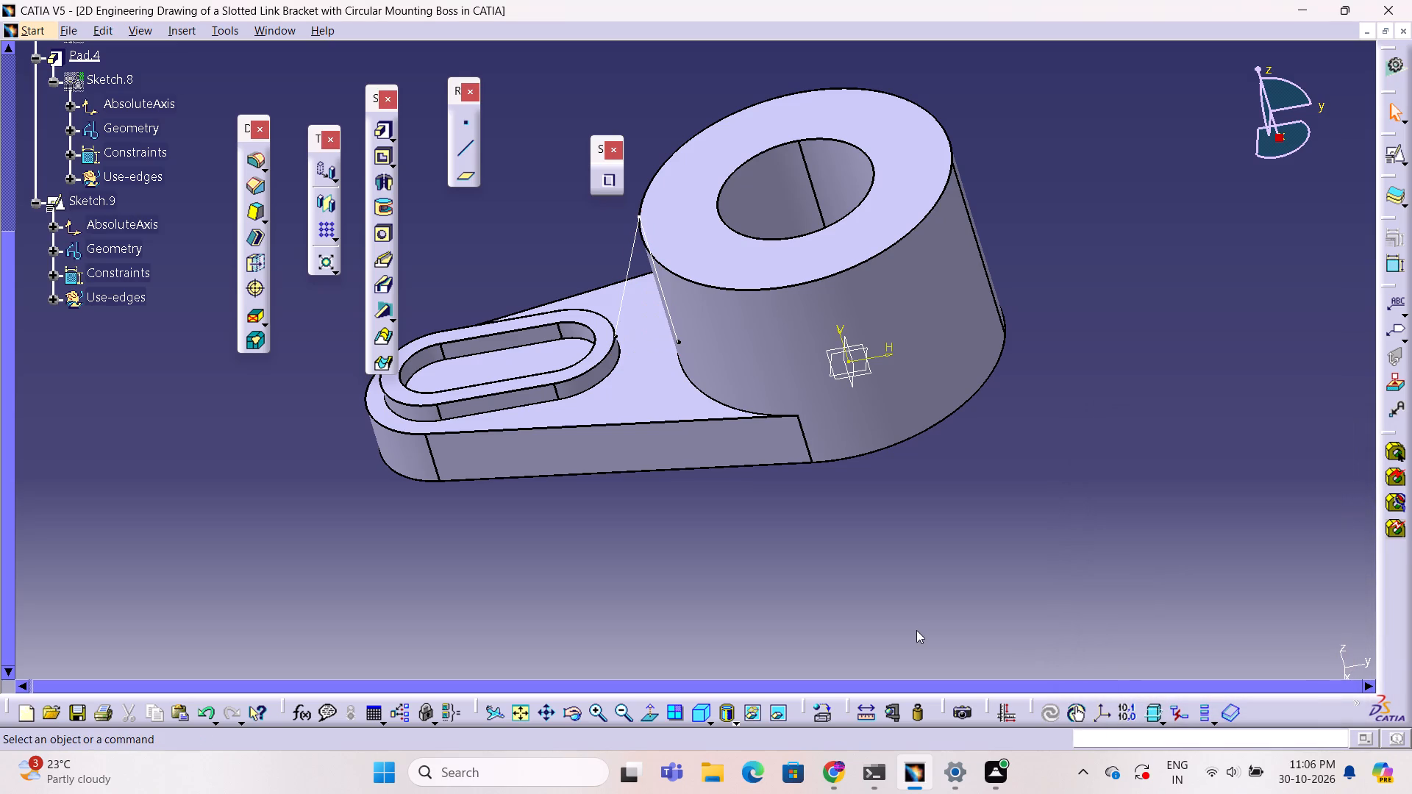
pyautogui.click(916, 630)
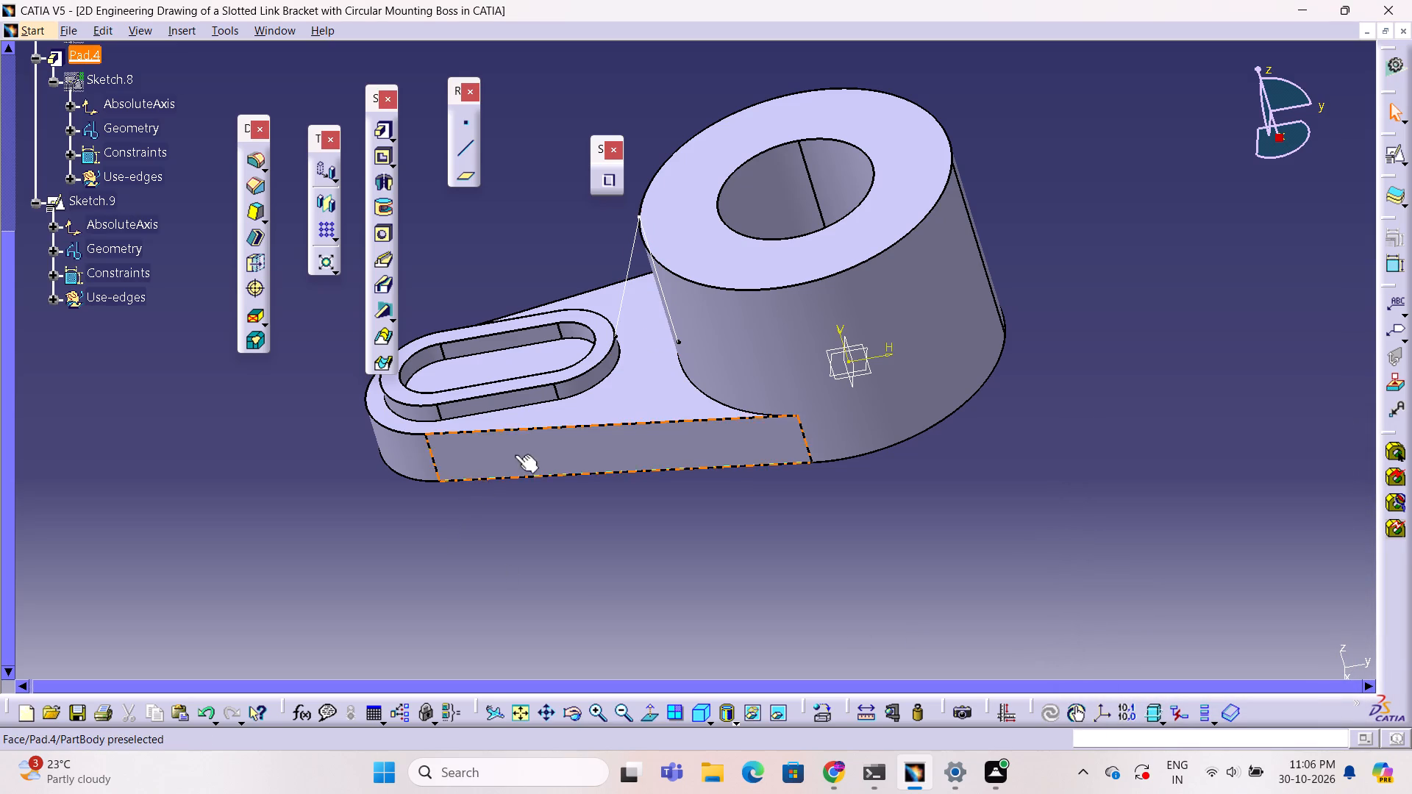
# Open Sketch.9 for editing and use Sketch Analysis to delete the under-constrained Point.25 together with its sloping line.
pyautogui.doubleClick(623, 290)
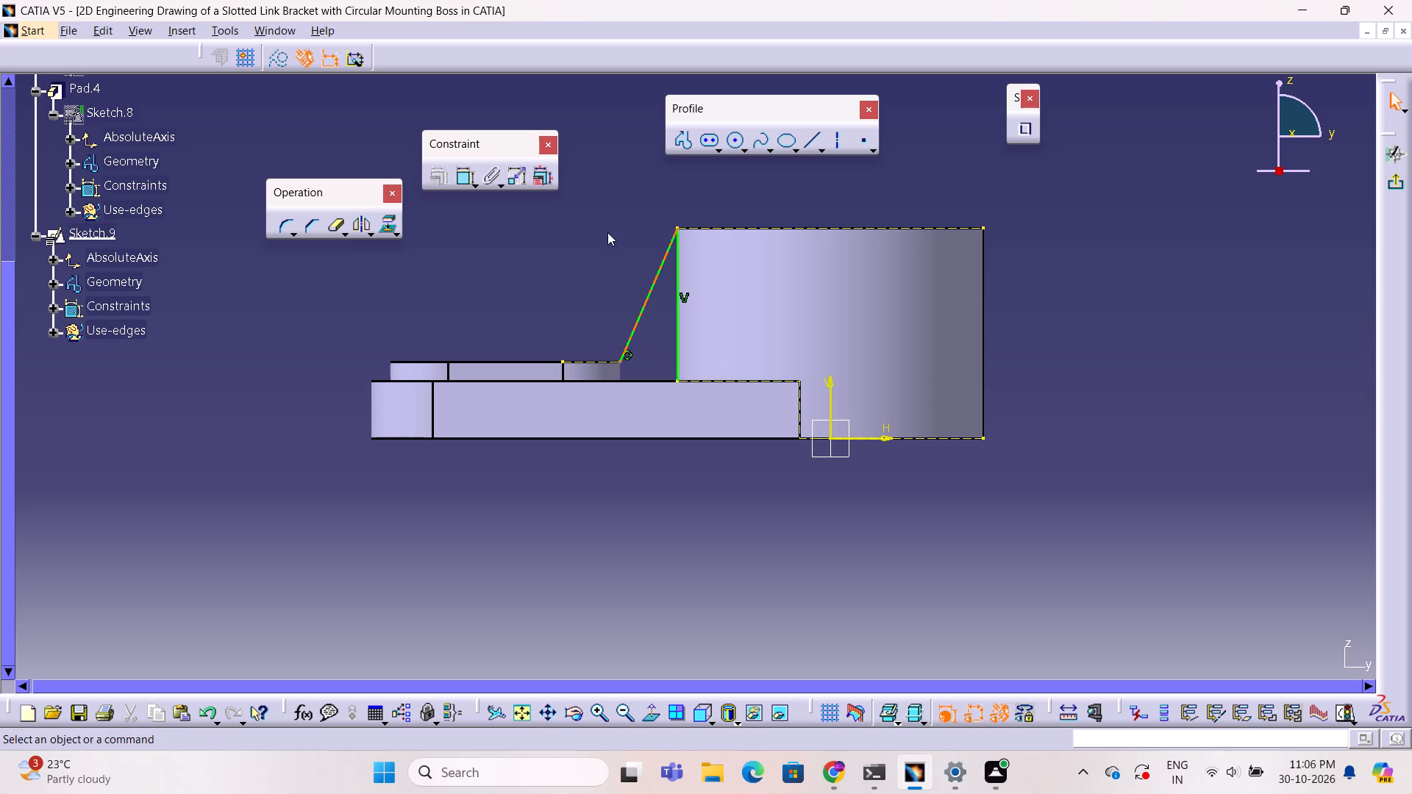
pyautogui.keyDown('ctrl'); pyautogui.moveTo(607, 234); pyautogui.dragTo(846, 311, button='middle'); pyautogui.keyUp('ctrl')
pyautogui.keyDown('ctrl'); pyautogui.moveTo(607, 234); pyautogui.dragTo(844, 397, button='right'); pyautogui.keyUp('ctrl')
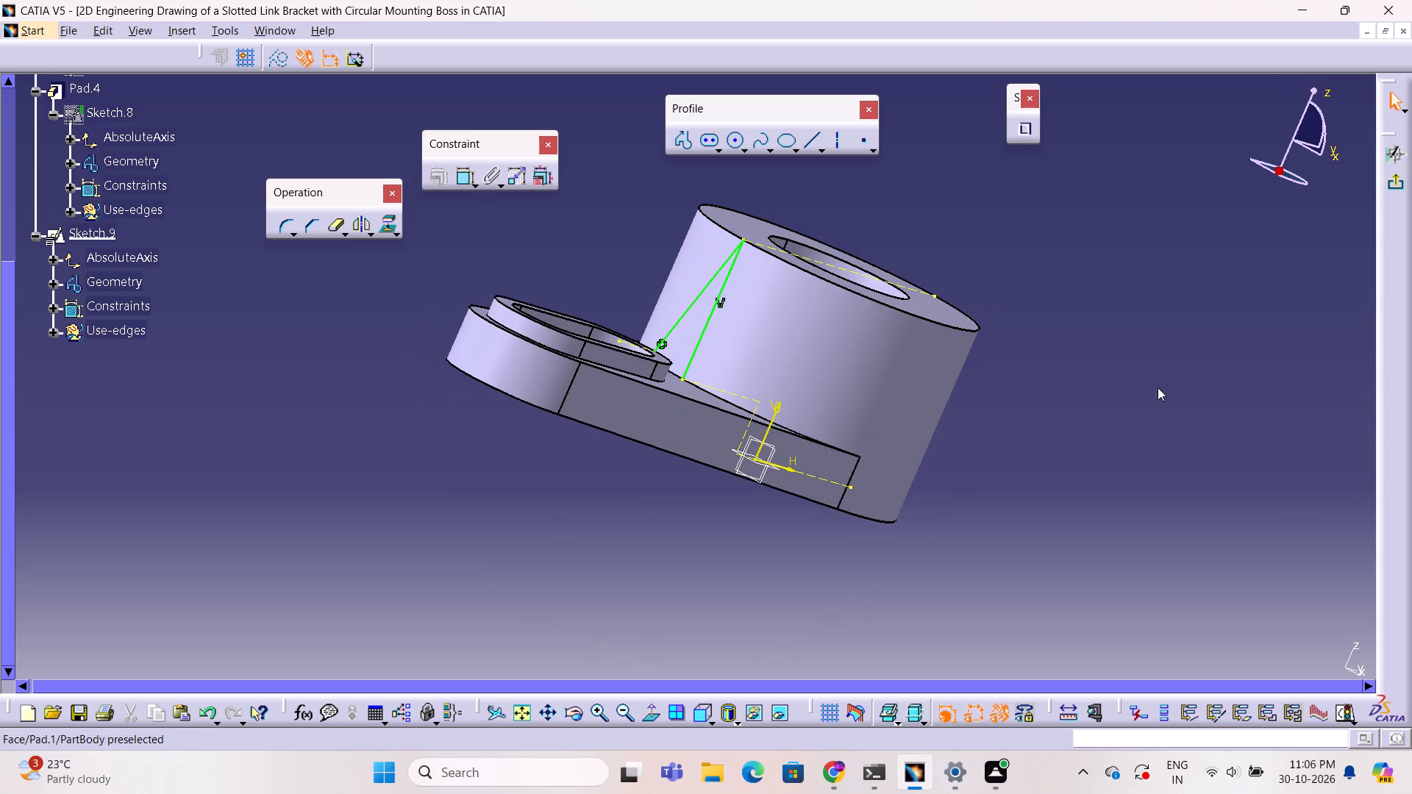
pyautogui.press('Escape')
pyautogui.press('Escape')
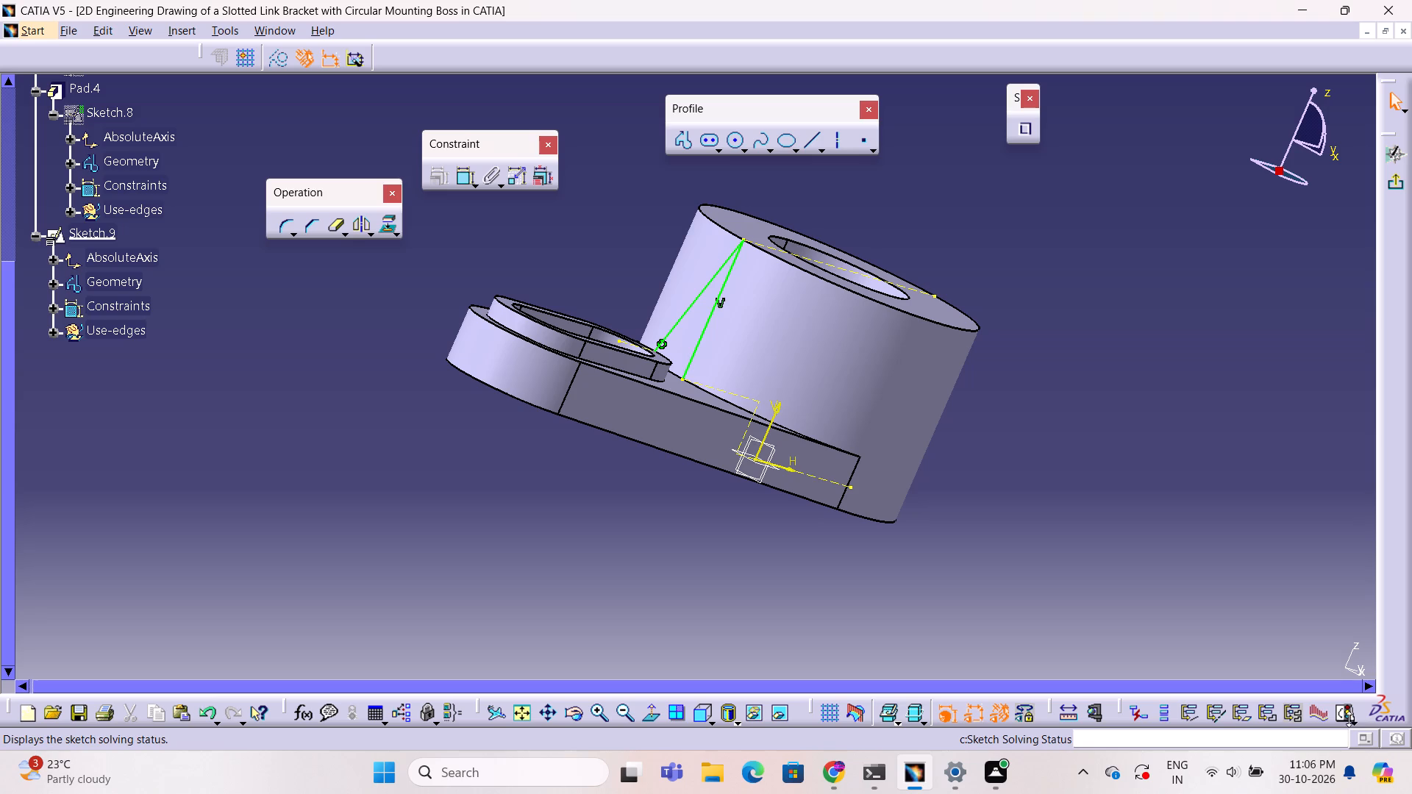
pyautogui.click(1345, 711)
pyautogui.click(1347, 634)
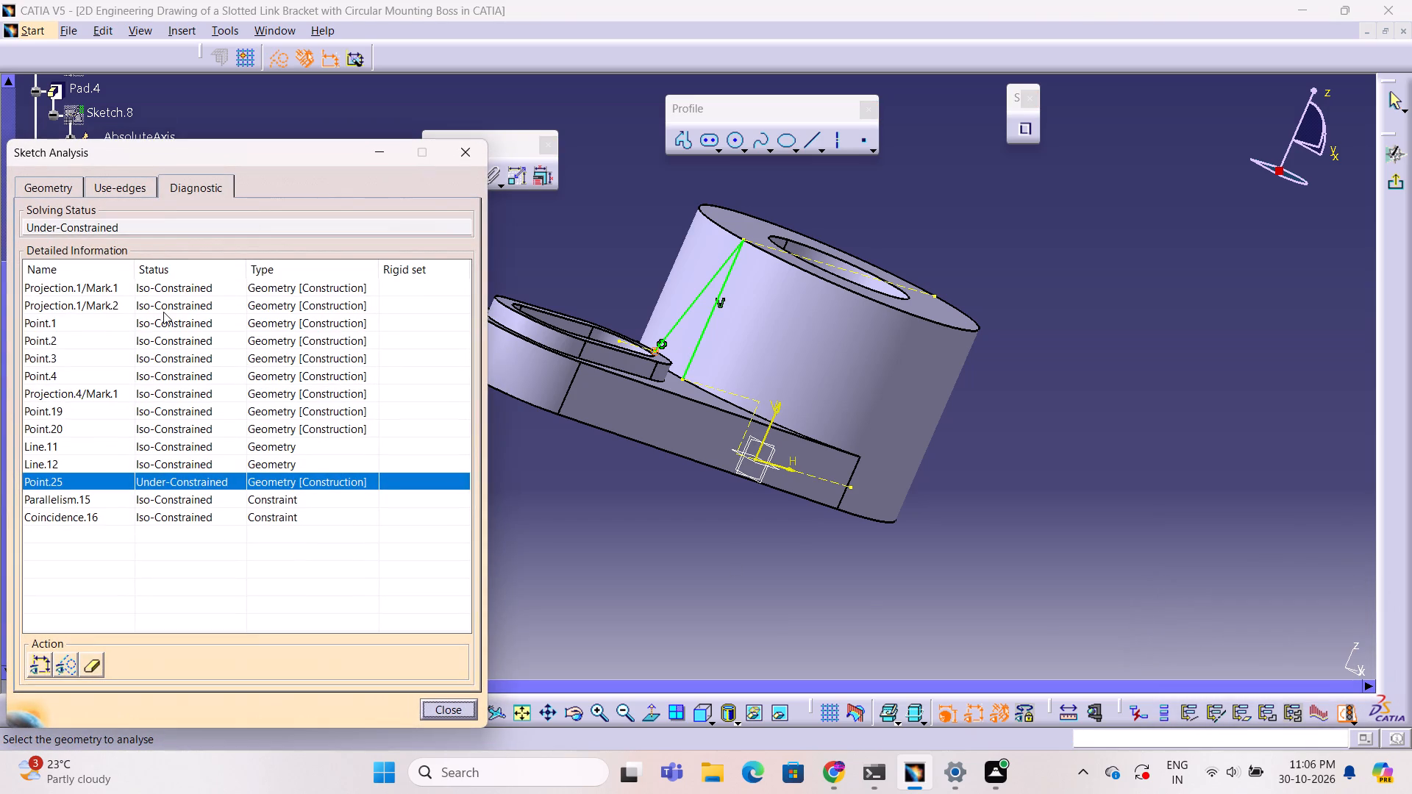
pyautogui.click(88, 674)
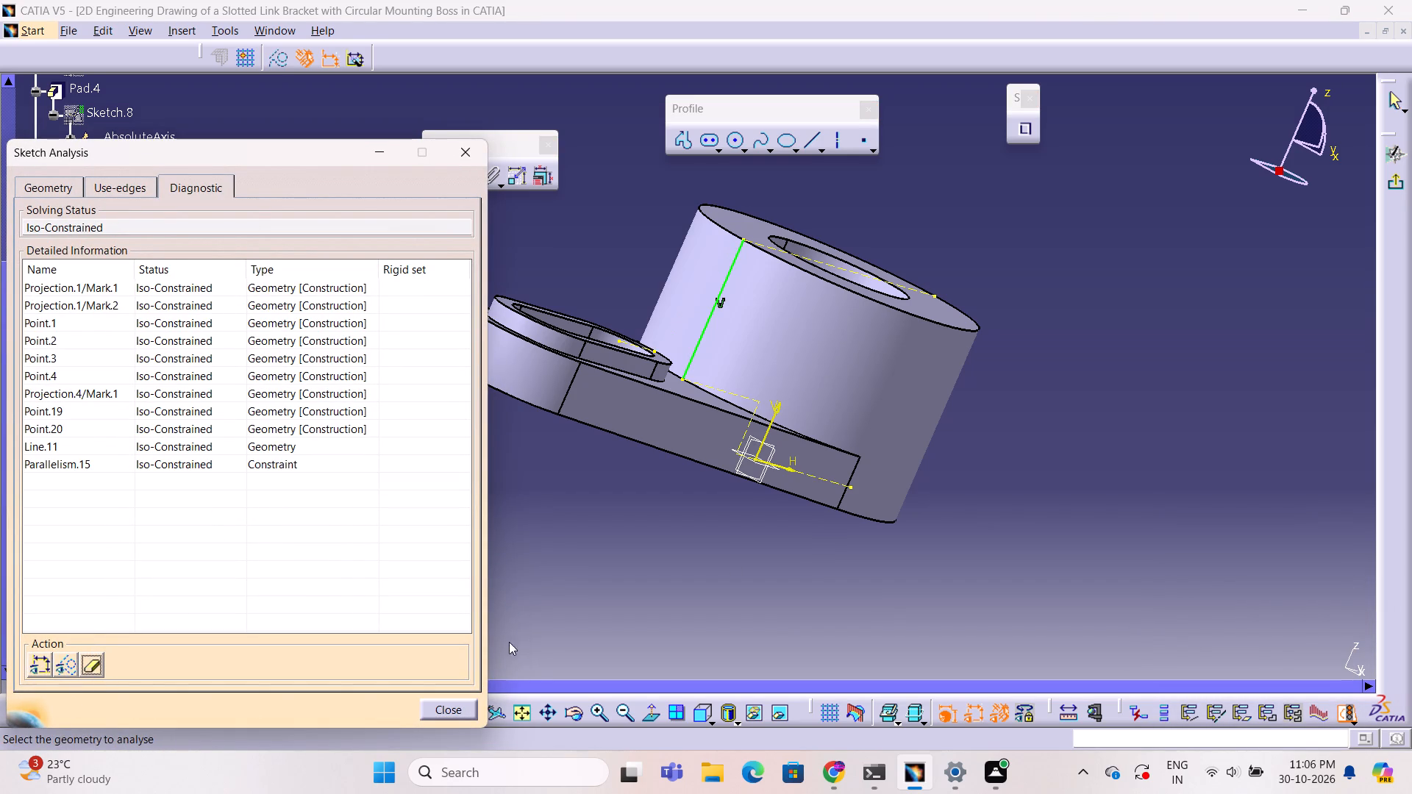
pyautogui.click(452, 149)
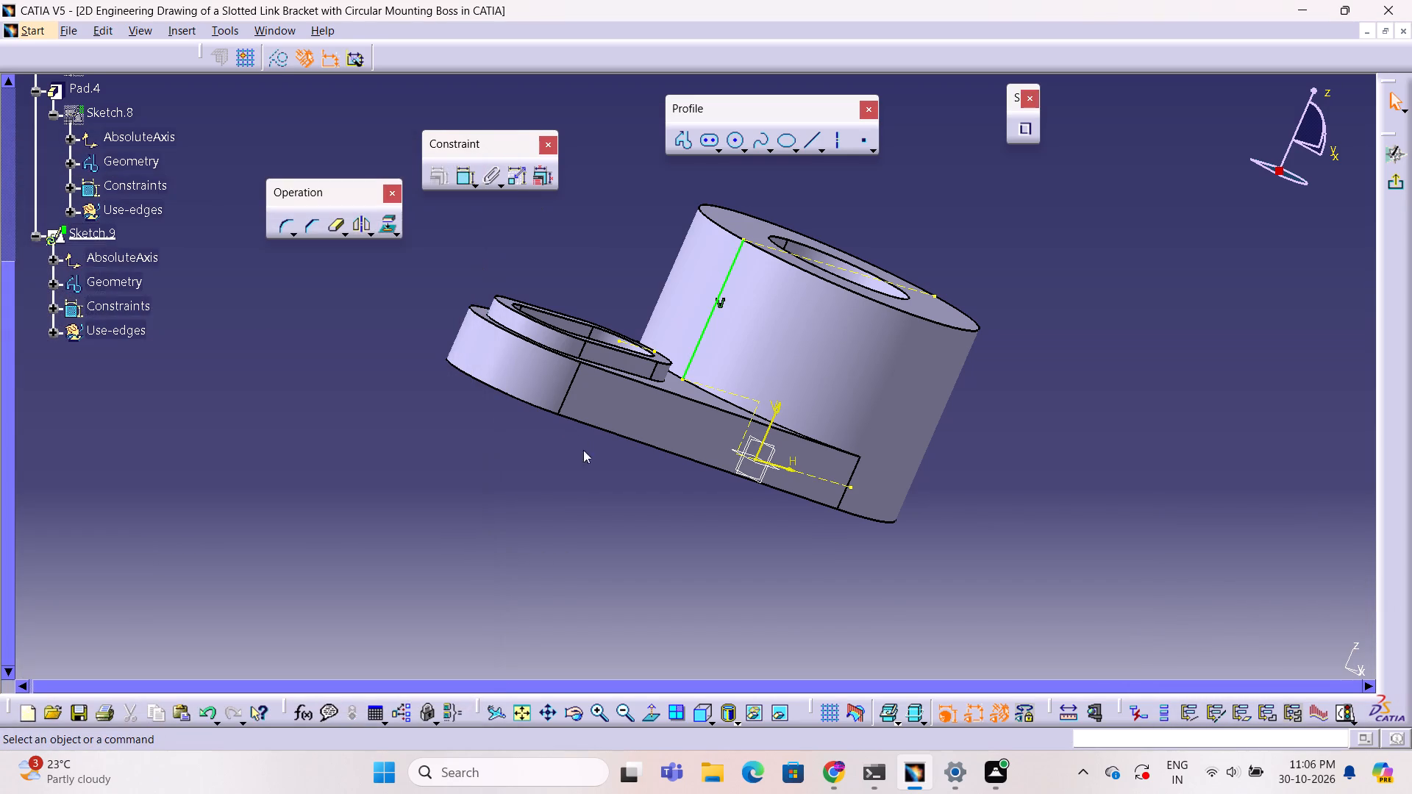
pyautogui.click(567, 555)
# Draw a sloping profile line from the boss's upper corner at H -40 mm, V 55 mm to the raised slot rim's near top corner.
pyautogui.keyDown('ctrl'); pyautogui.moveTo(1071, 554); pyautogui.dragTo(1063, 551, button='middle'); pyautogui.keyUp('ctrl')
pyautogui.keyDown('ctrl'); pyautogui.moveTo(1072, 554); pyautogui.dragTo(1063, 551, button='right'); pyautogui.keyUp('ctrl')
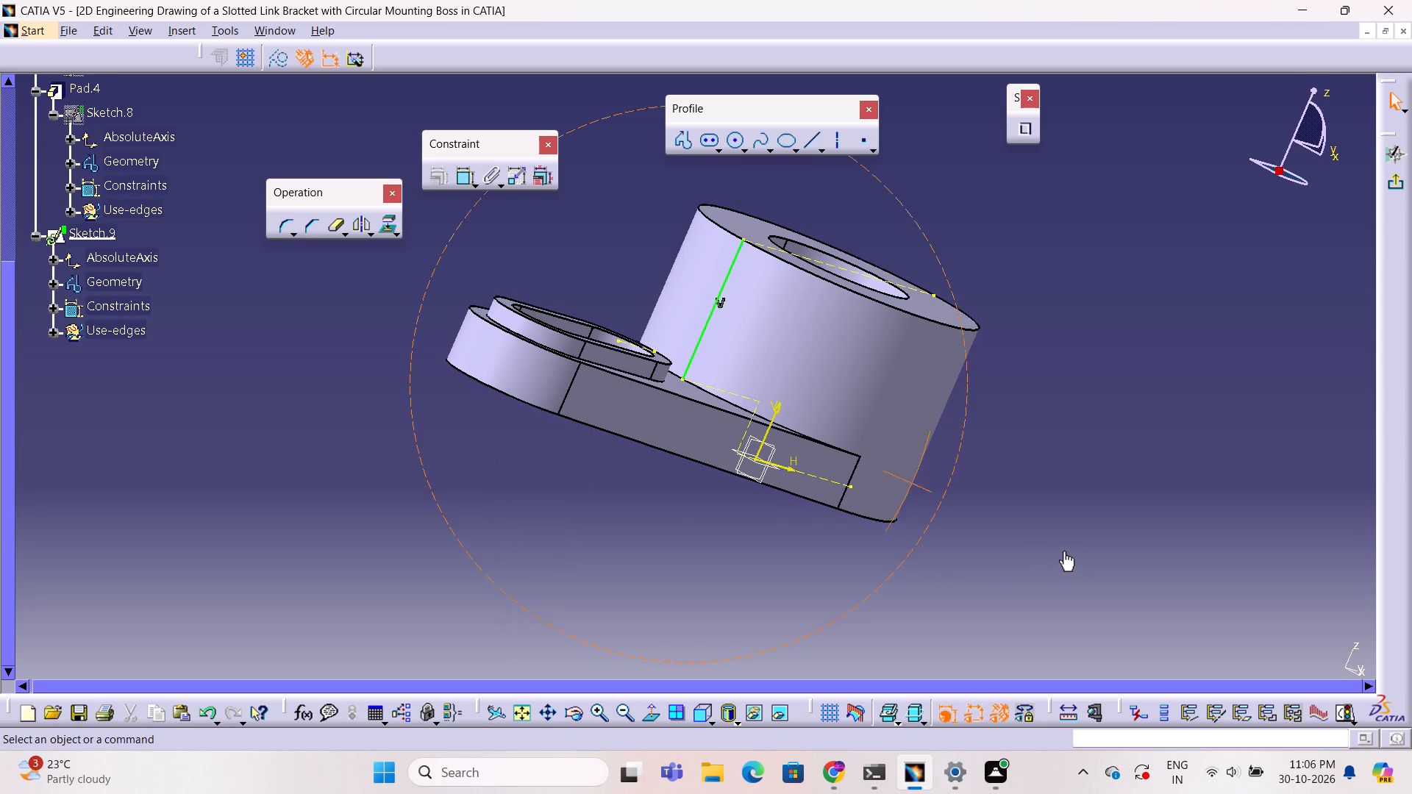
pyautogui.keyDown('ctrl'); pyautogui.moveTo(1063, 551); pyautogui.dragTo(971, 529, button='middle'); pyautogui.keyUp('ctrl')
pyautogui.keyDown('ctrl'); pyautogui.moveTo(1063, 551); pyautogui.dragTo(968, 528, button='right'); pyautogui.keyUp('ctrl')
pyautogui.moveTo(1088, 527); pyautogui.dragTo(768, 407, button='middle')
pyautogui.keyDown('ctrl'); pyautogui.moveTo(1089, 528); pyautogui.dragTo(768, 407, button='right'); pyautogui.keyUp('ctrl')
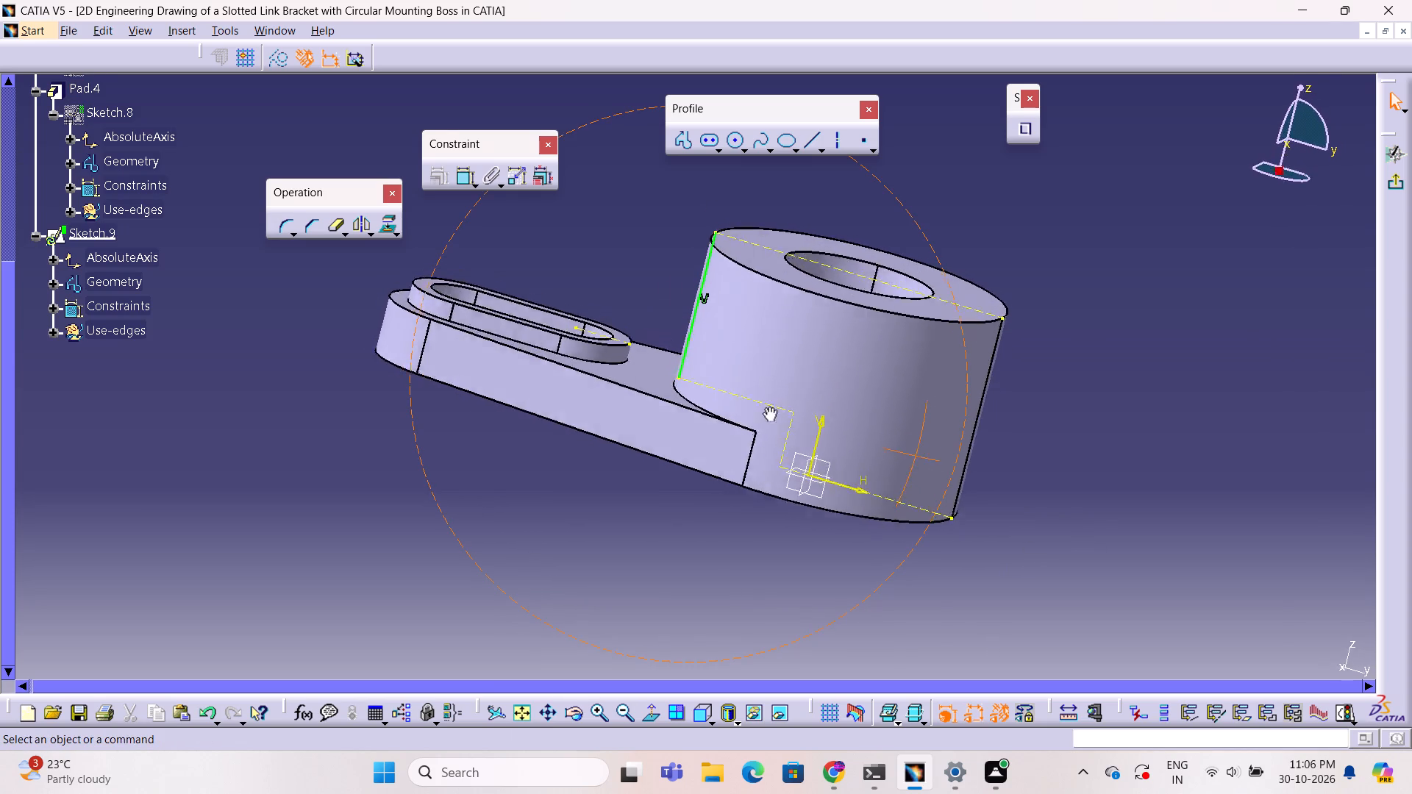
pyautogui.moveTo(768, 407); pyautogui.dragTo(779, 368, button='middle')
pyautogui.keyDown('ctrl'); pyautogui.moveTo(768, 407); pyautogui.dragTo(779, 368, button='right'); pyautogui.keyUp('ctrl')
pyautogui.click(591, 668)
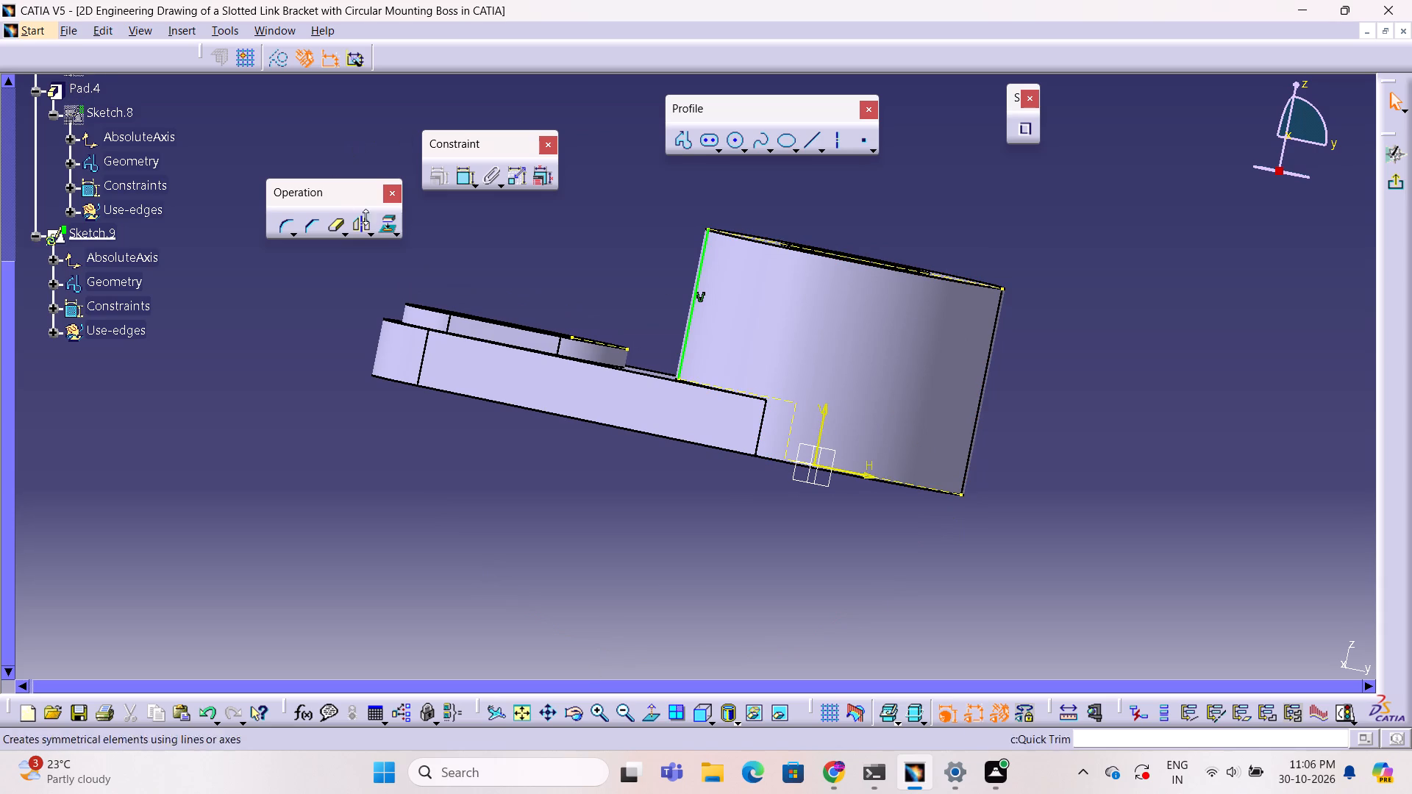
pyautogui.click(688, 140)
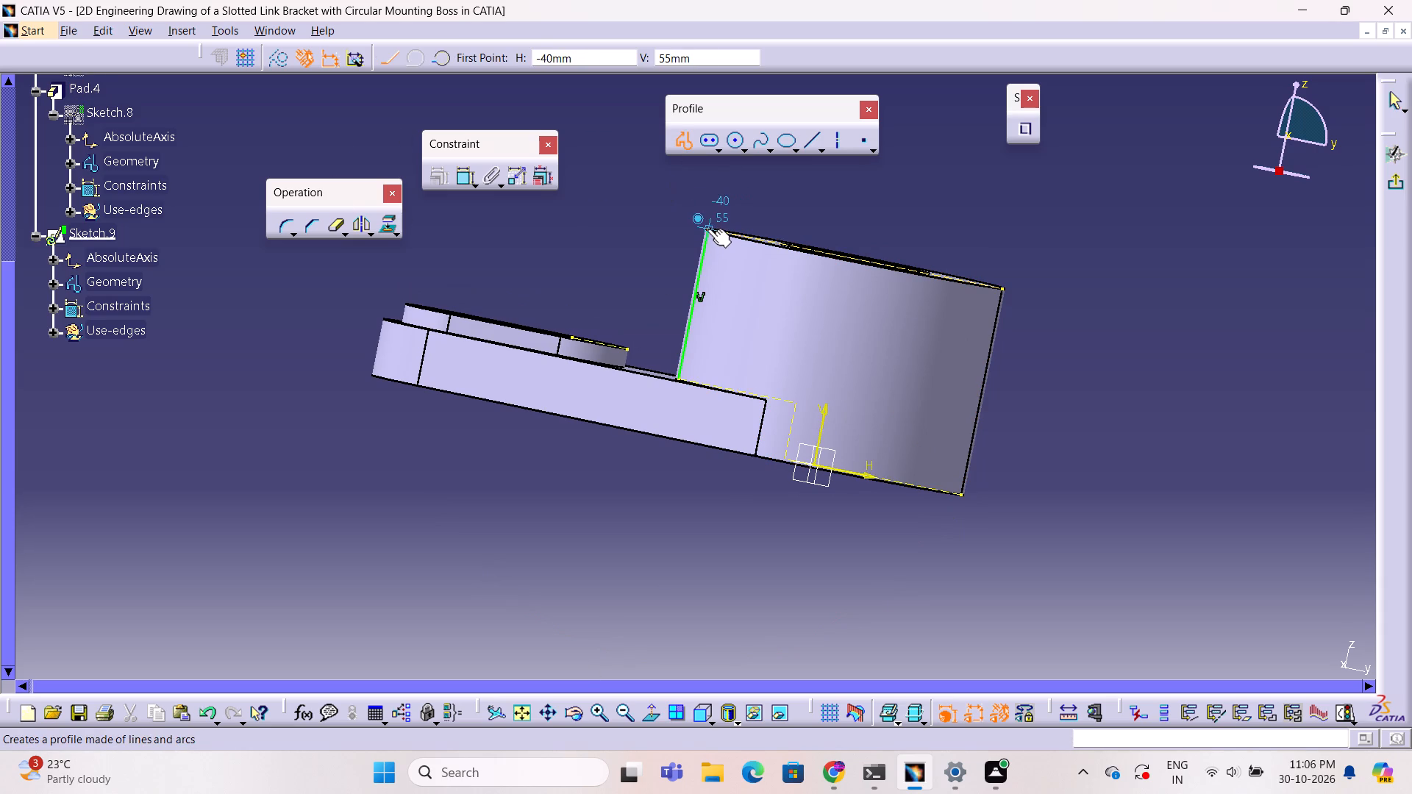
pyautogui.click(707, 229)
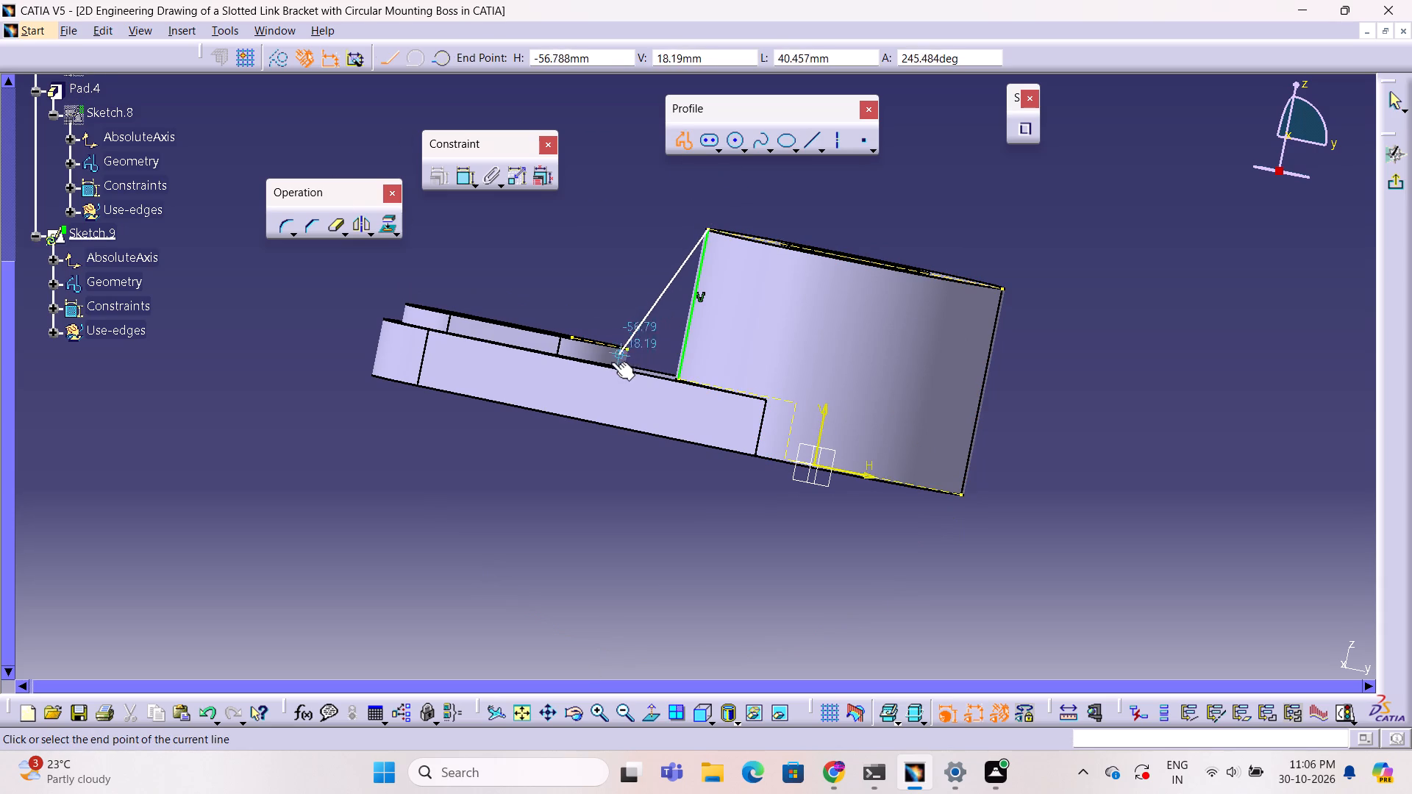
pyautogui.click(625, 349)
pyautogui.press('Escape')
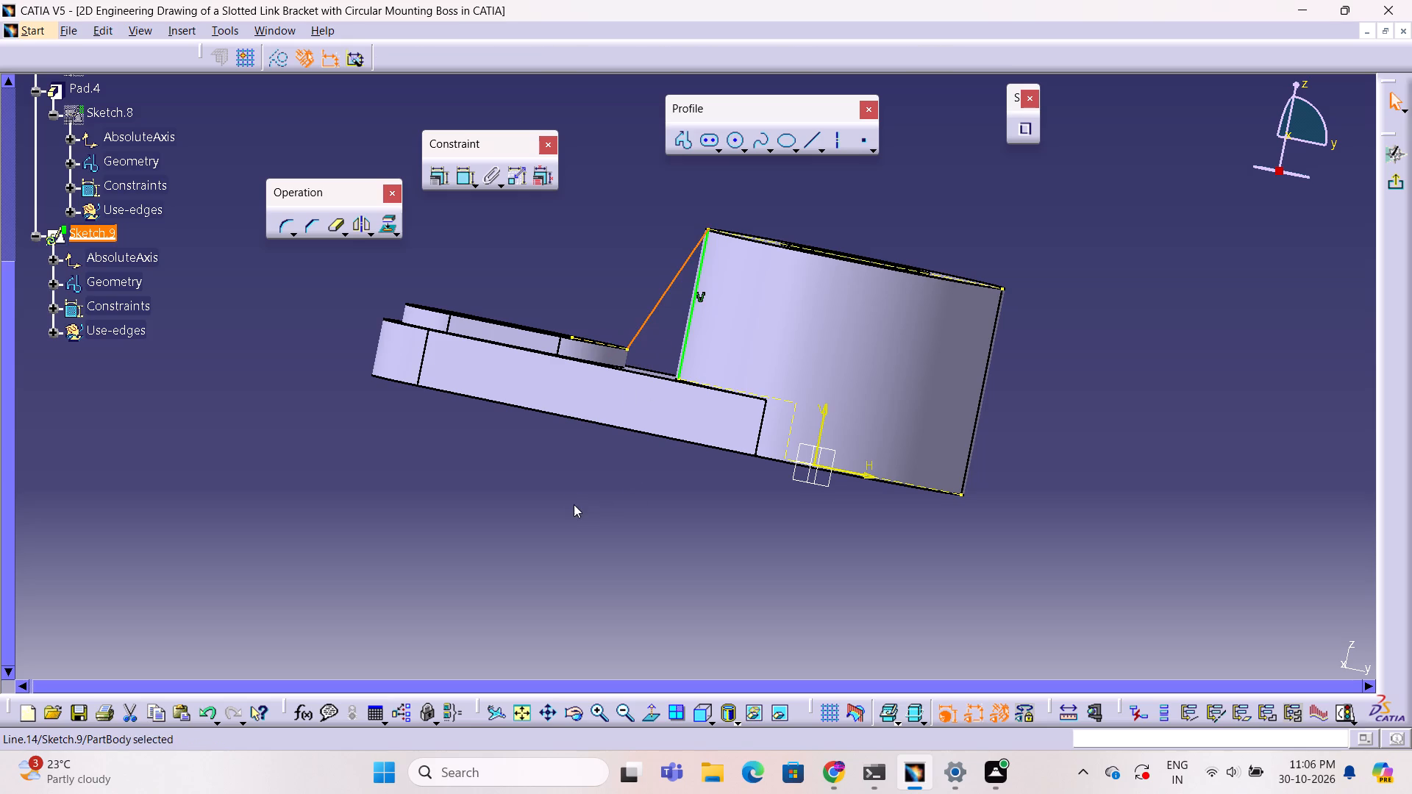
pyautogui.press('Escape')
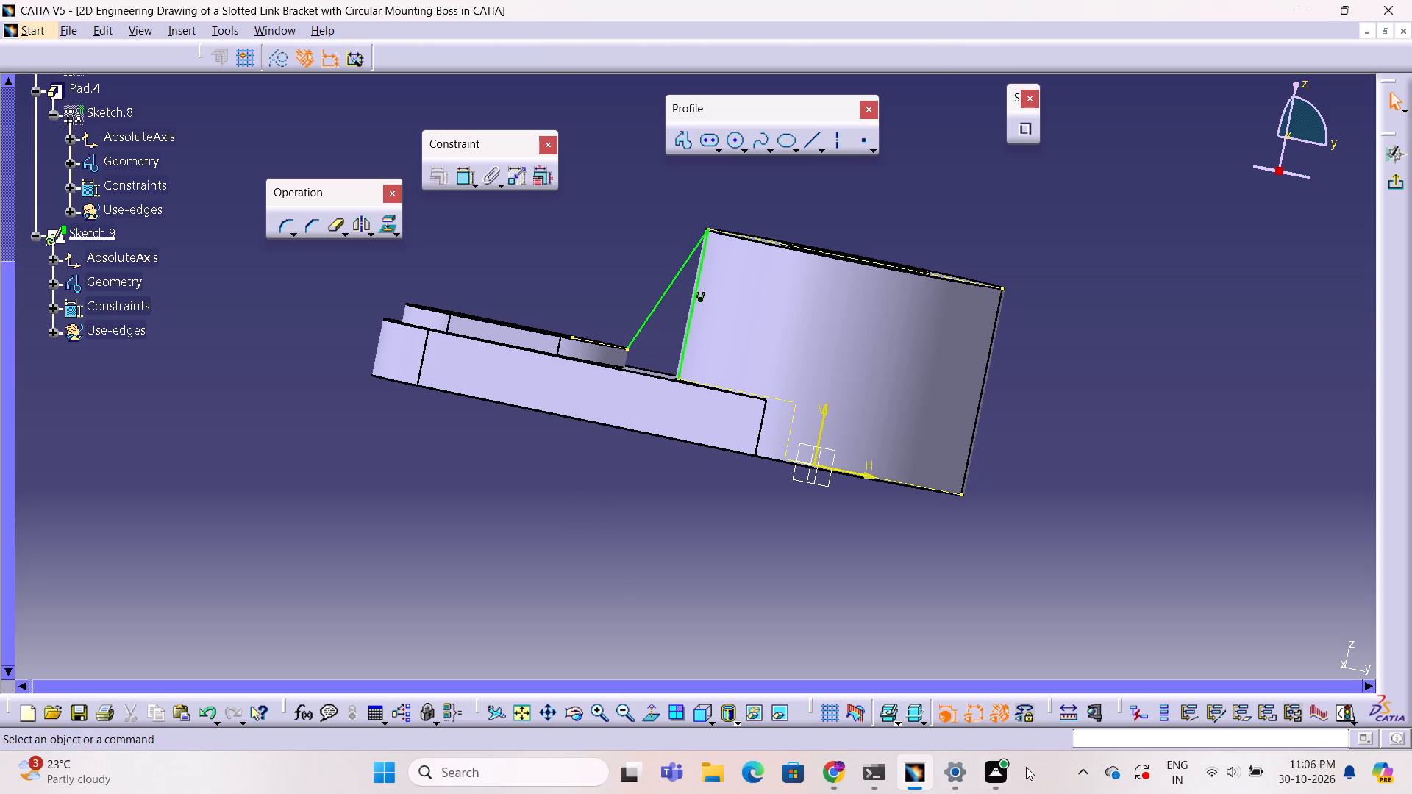
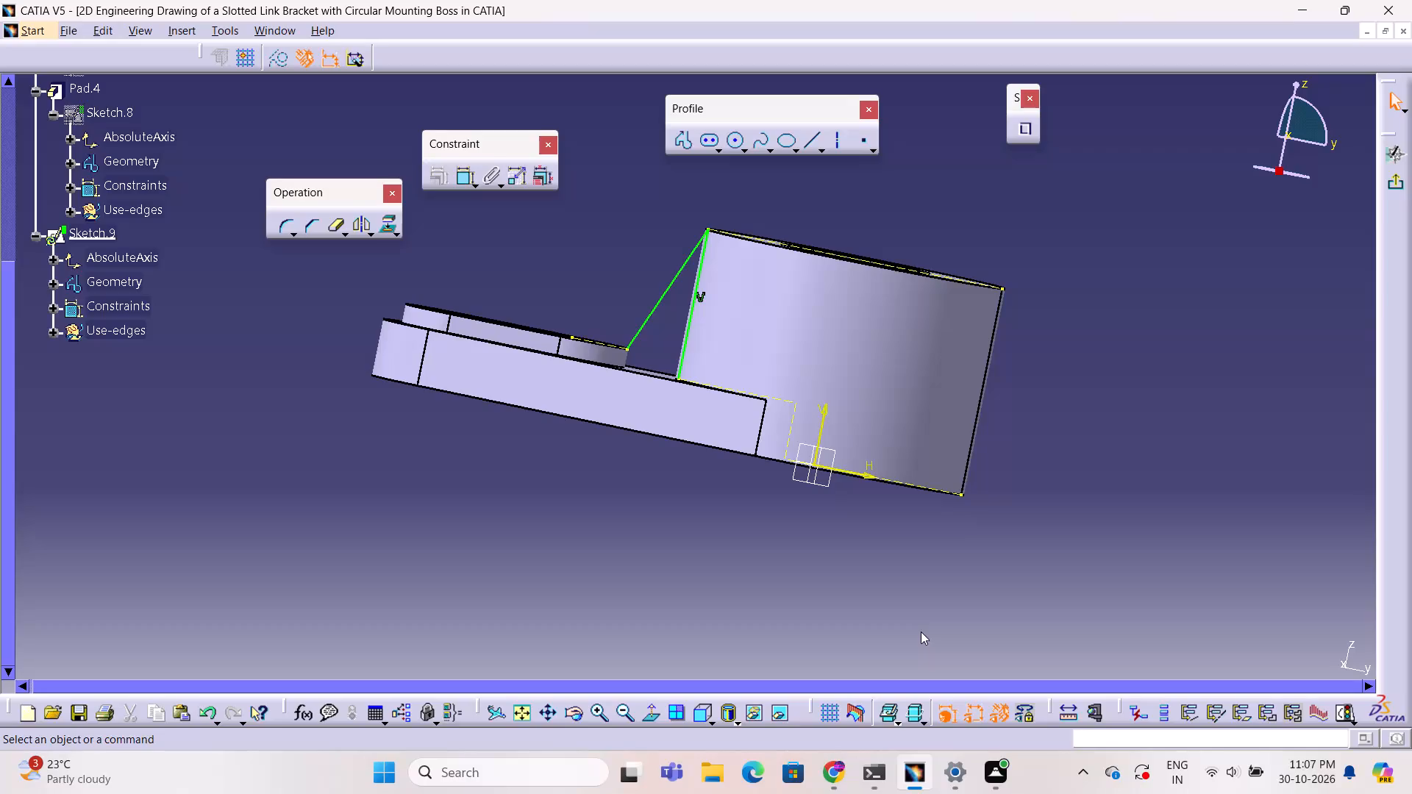
# Examine the sloping stiffener profile line against the boss and slotted arm from the side.
pyautogui.click(1059, 530)
pyautogui.keyDown('ctrl'); pyautogui.moveTo(1062, 525); pyautogui.dragTo(961, 461, button='middle'); pyautogui.keyUp('ctrl')
pyautogui.keyDown('ctrl'); pyautogui.moveTo(1062, 525); pyautogui.dragTo(961, 461, button='right'); pyautogui.keyUp('ctrl')
pyautogui.keyDown('ctrl'); pyautogui.moveTo(1113, 425); pyautogui.dragTo(968, 407, button='middle'); pyautogui.keyUp('ctrl')
pyautogui.keyDown('ctrl'); pyautogui.moveTo(1113, 425); pyautogui.dragTo(968, 407, button='right'); pyautogui.keyUp('ctrl')
pyautogui.moveTo(1160, 409); pyautogui.dragTo(1080, 386, button='middle')
pyautogui.keyDown('ctrl'); pyautogui.moveTo(1160, 409); pyautogui.dragTo(1080, 386, button='right'); pyautogui.keyUp('ctrl')
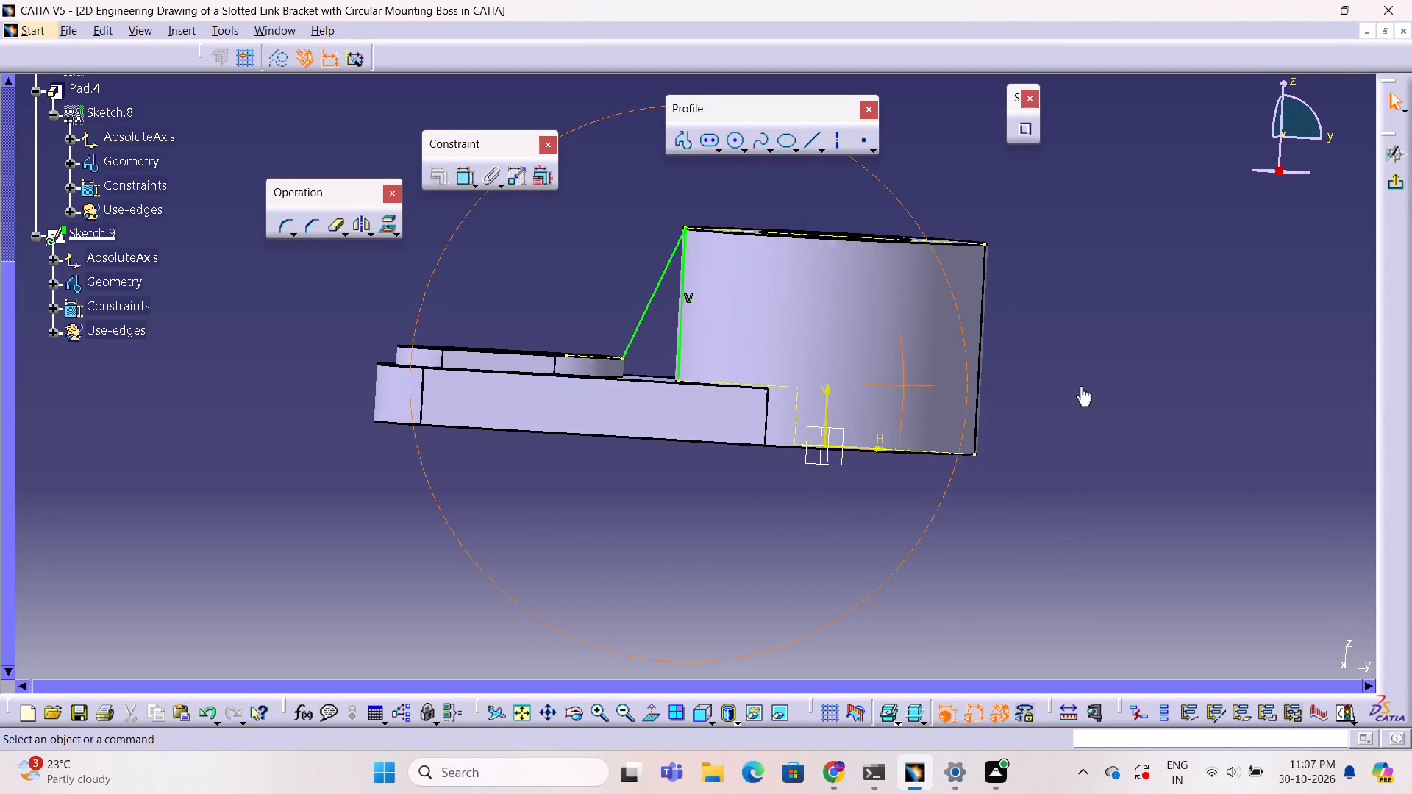
pyautogui.moveTo(1080, 386); pyautogui.dragTo(1060, 386, button='middle')
pyautogui.keyDown('ctrl'); pyautogui.moveTo(1080, 386); pyautogui.dragTo(1060, 386, button='right'); pyautogui.keyUp('ctrl')
pyautogui.keyDown('ctrl'); pyautogui.moveTo(1077, 374); pyautogui.dragTo(1024, 371, button='middle'); pyautogui.keyUp('ctrl')
pyautogui.keyDown('ctrl'); pyautogui.moveTo(1077, 374); pyautogui.dragTo(950, 384, button='right'); pyautogui.keyUp('ctrl')
pyautogui.keyDown('ctrl'); pyautogui.moveTo(1001, 371); pyautogui.dragTo(980, 373, button='middle'); pyautogui.keyUp('ctrl')
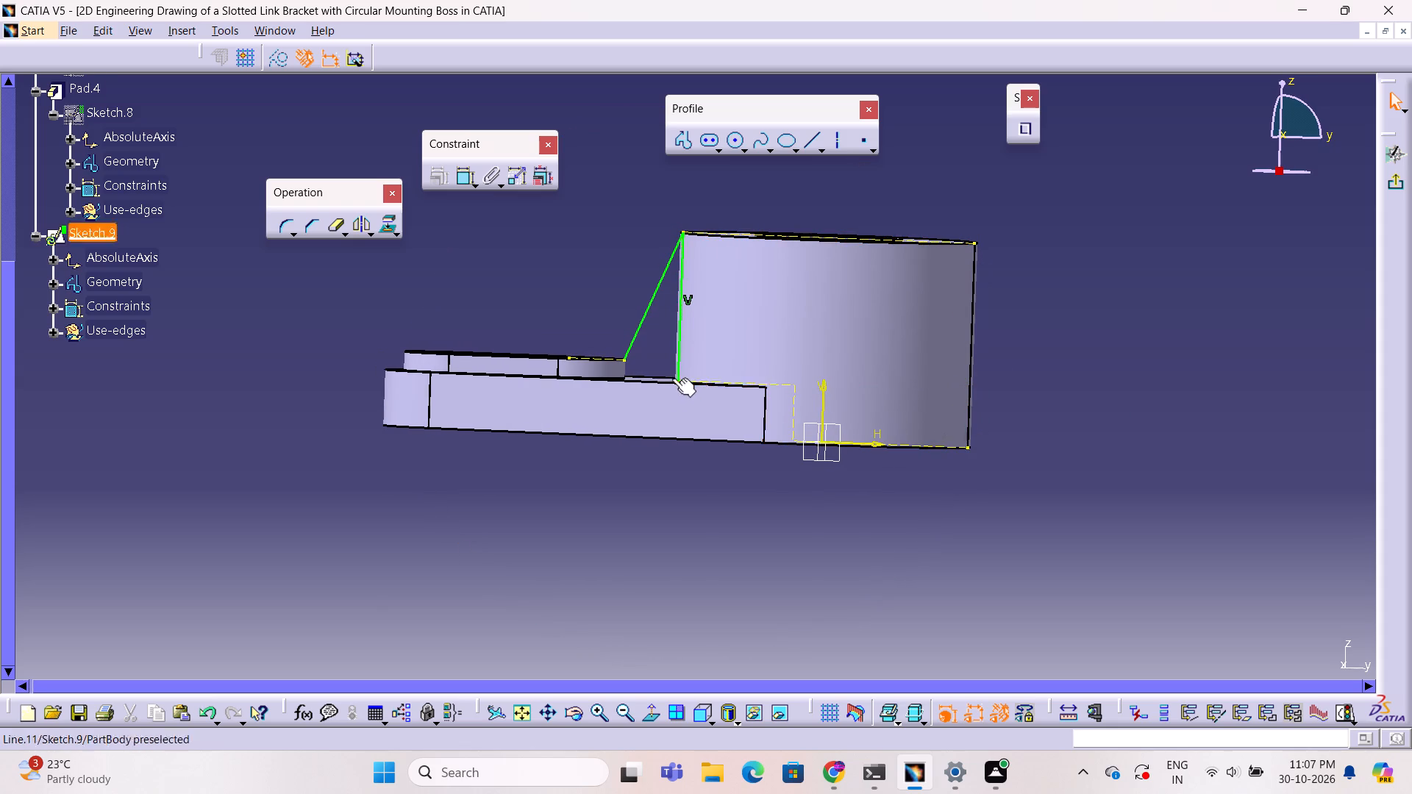
pyautogui.click(670, 578)
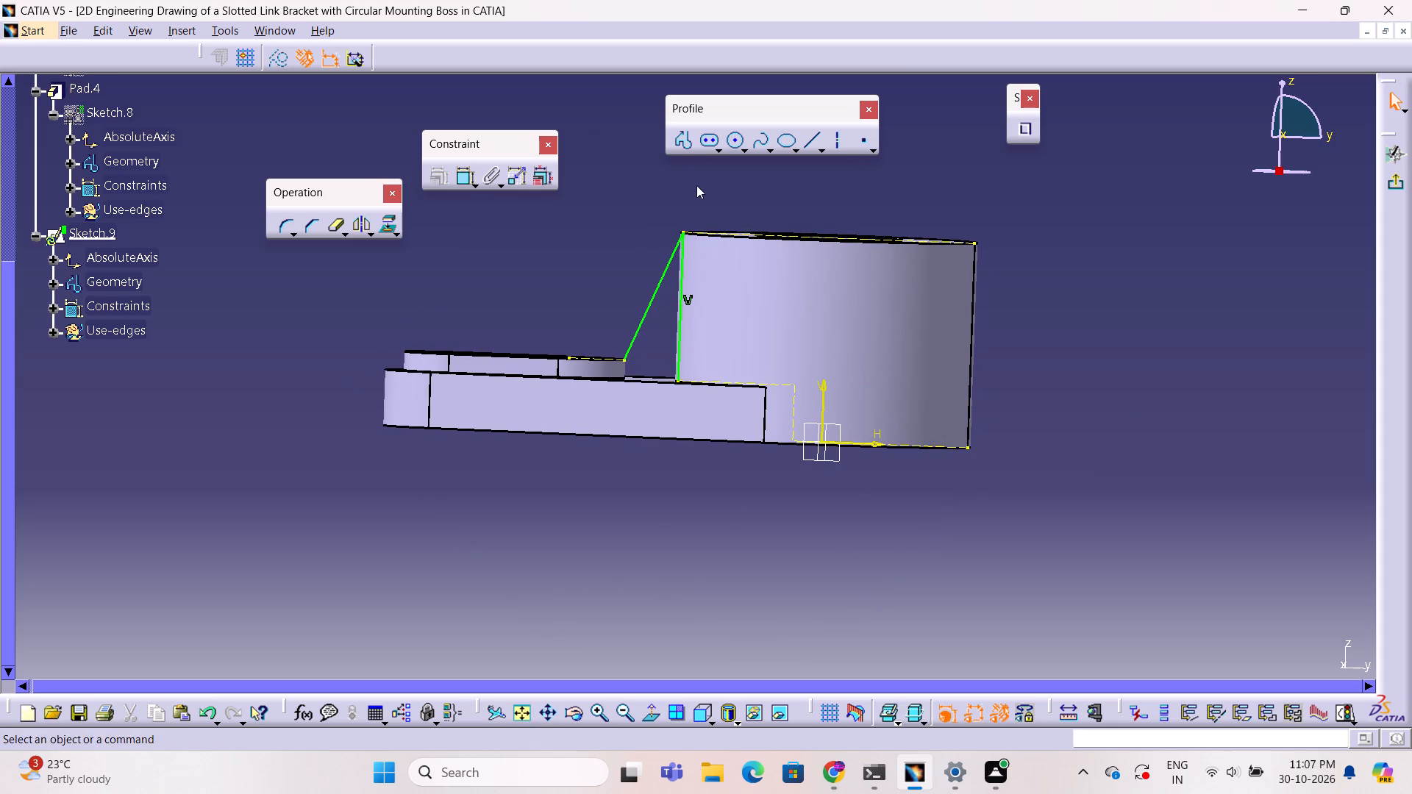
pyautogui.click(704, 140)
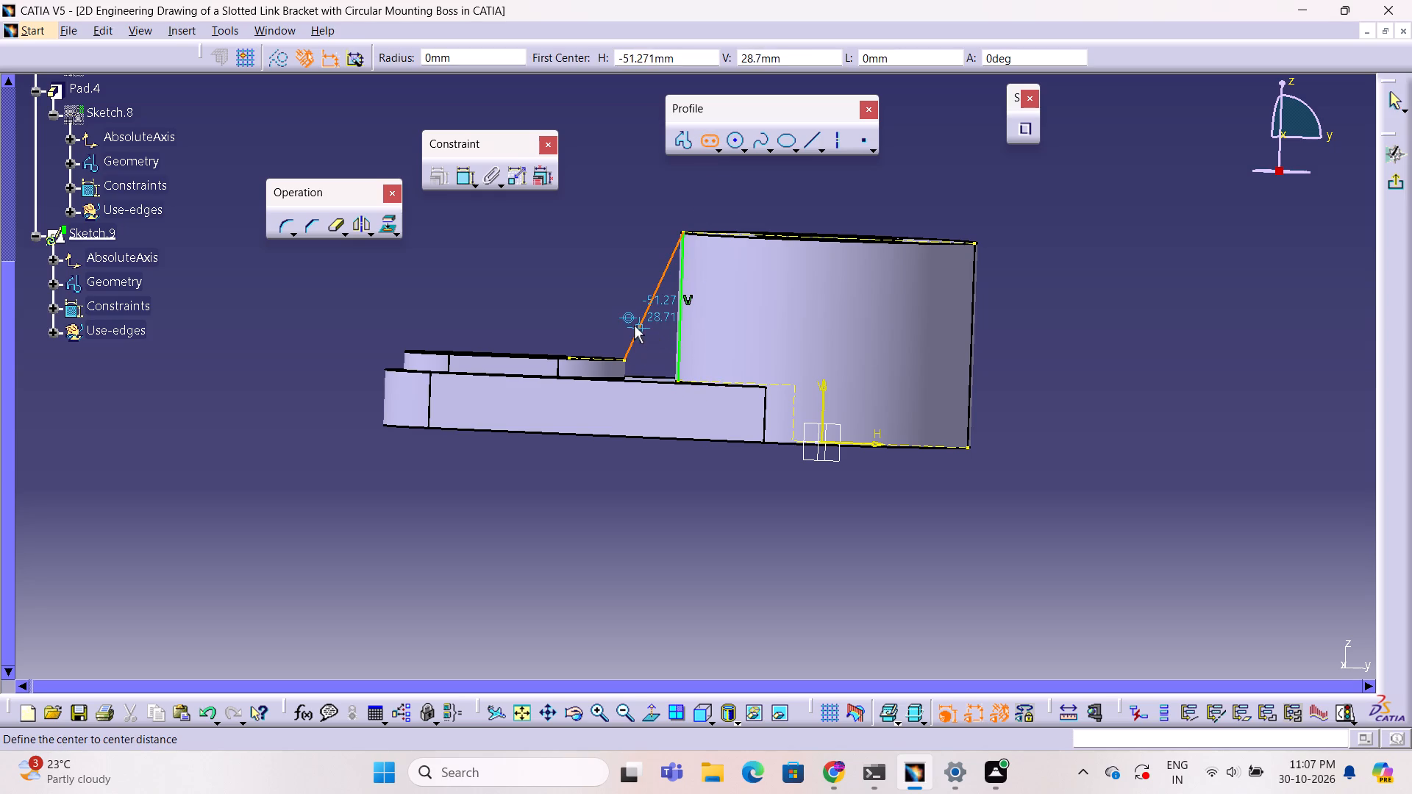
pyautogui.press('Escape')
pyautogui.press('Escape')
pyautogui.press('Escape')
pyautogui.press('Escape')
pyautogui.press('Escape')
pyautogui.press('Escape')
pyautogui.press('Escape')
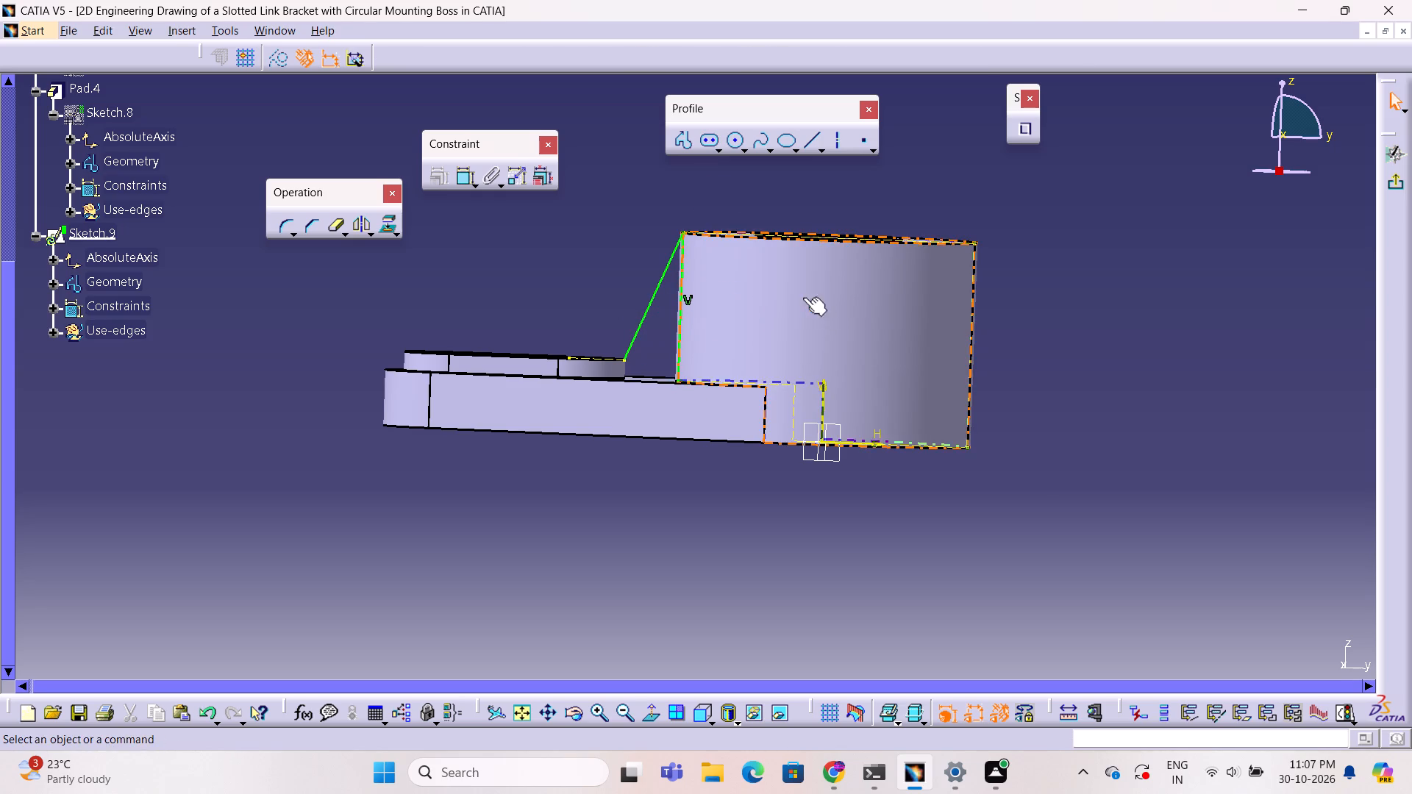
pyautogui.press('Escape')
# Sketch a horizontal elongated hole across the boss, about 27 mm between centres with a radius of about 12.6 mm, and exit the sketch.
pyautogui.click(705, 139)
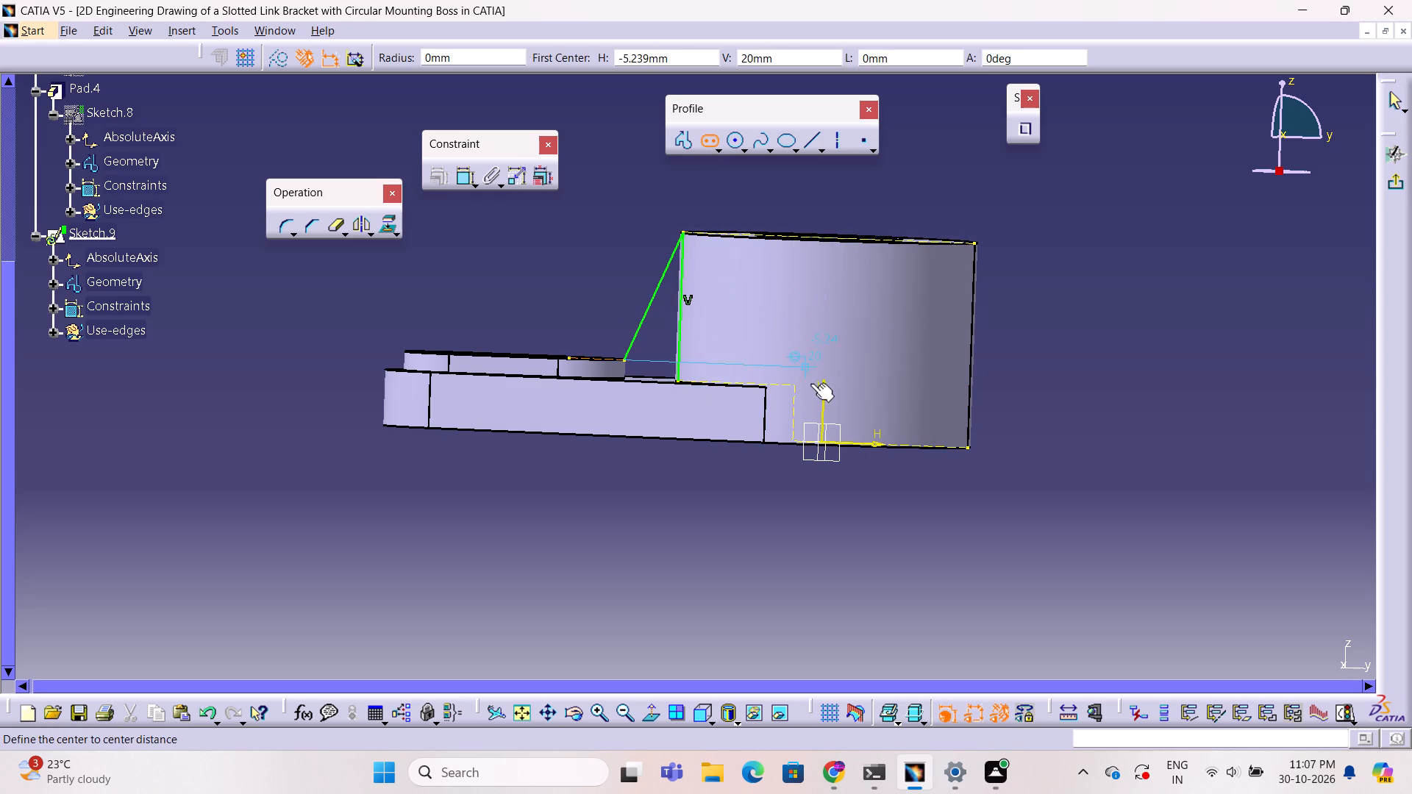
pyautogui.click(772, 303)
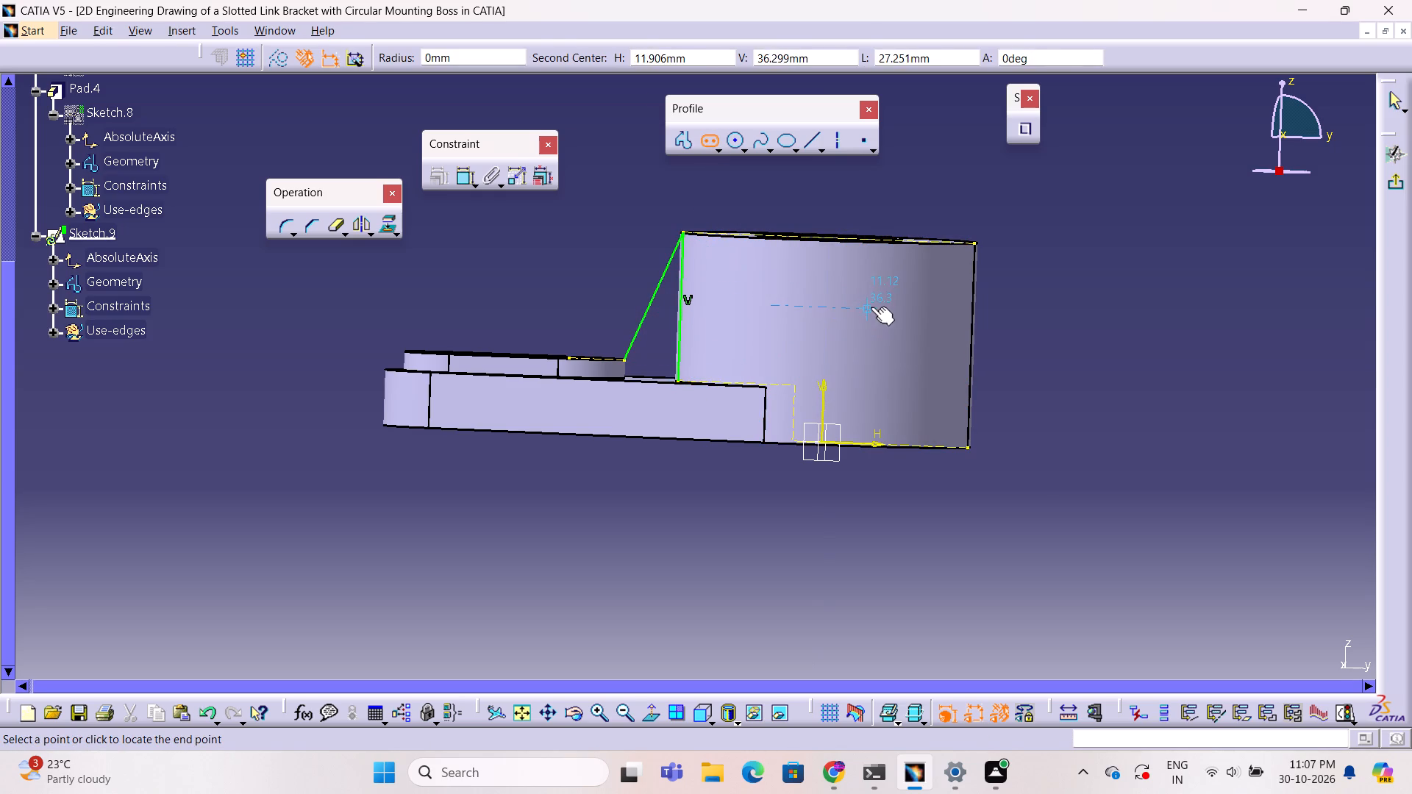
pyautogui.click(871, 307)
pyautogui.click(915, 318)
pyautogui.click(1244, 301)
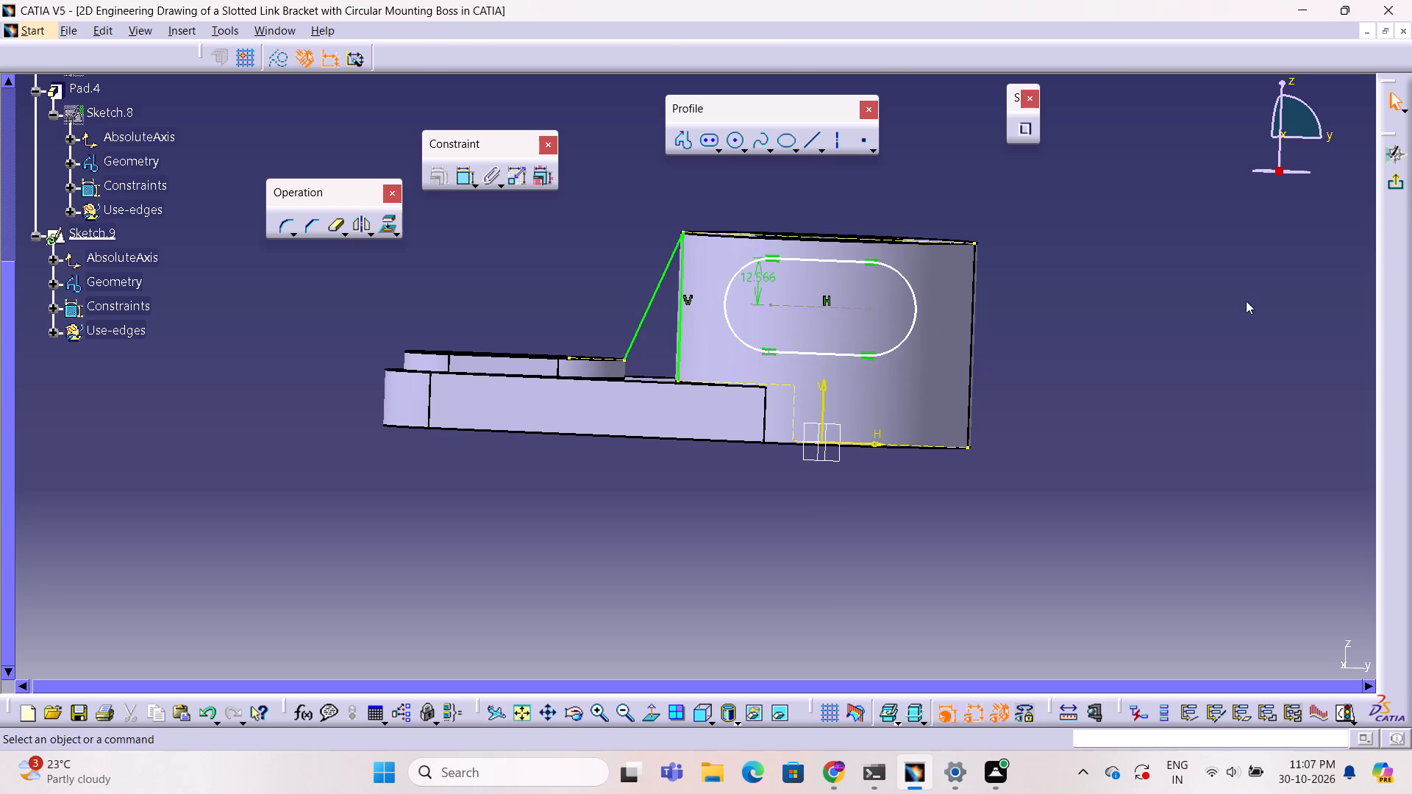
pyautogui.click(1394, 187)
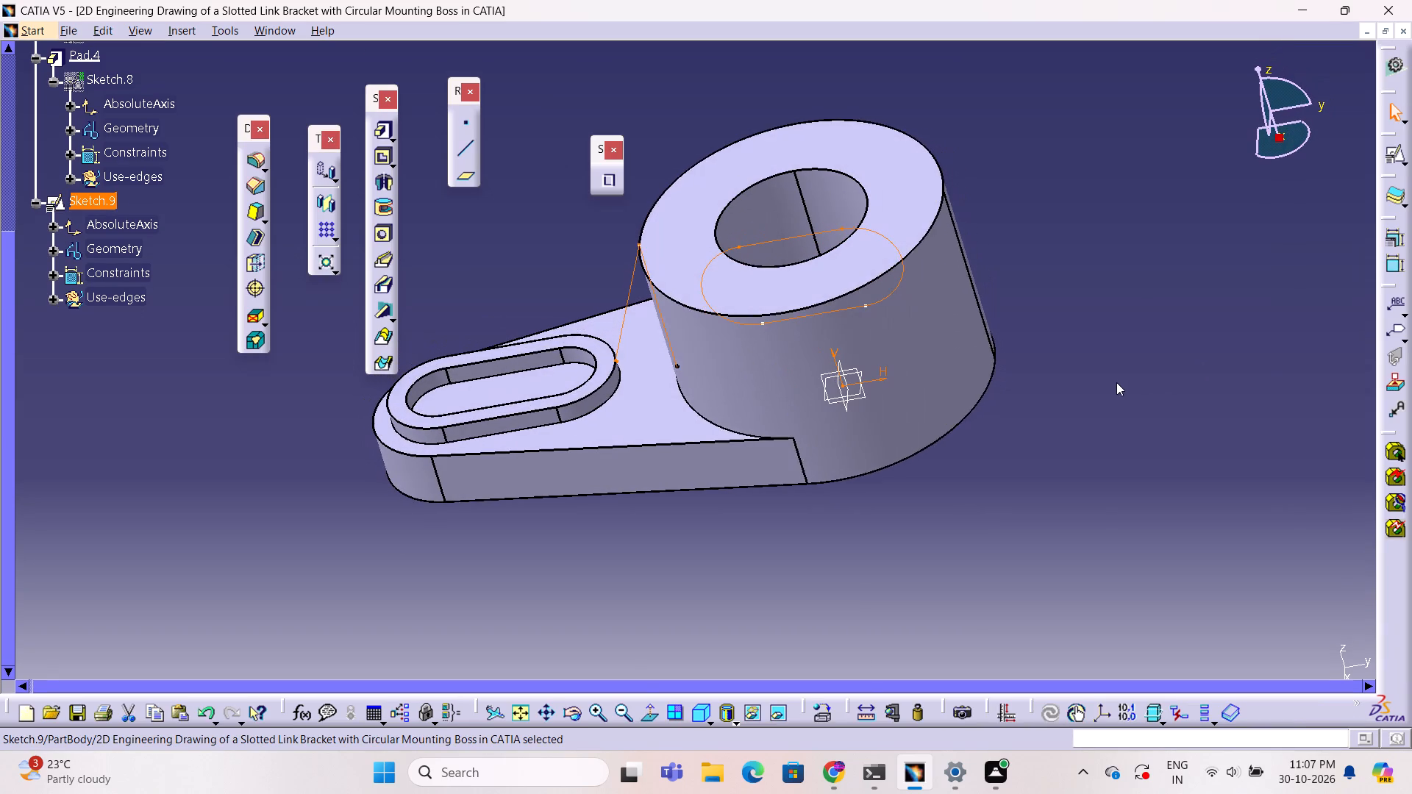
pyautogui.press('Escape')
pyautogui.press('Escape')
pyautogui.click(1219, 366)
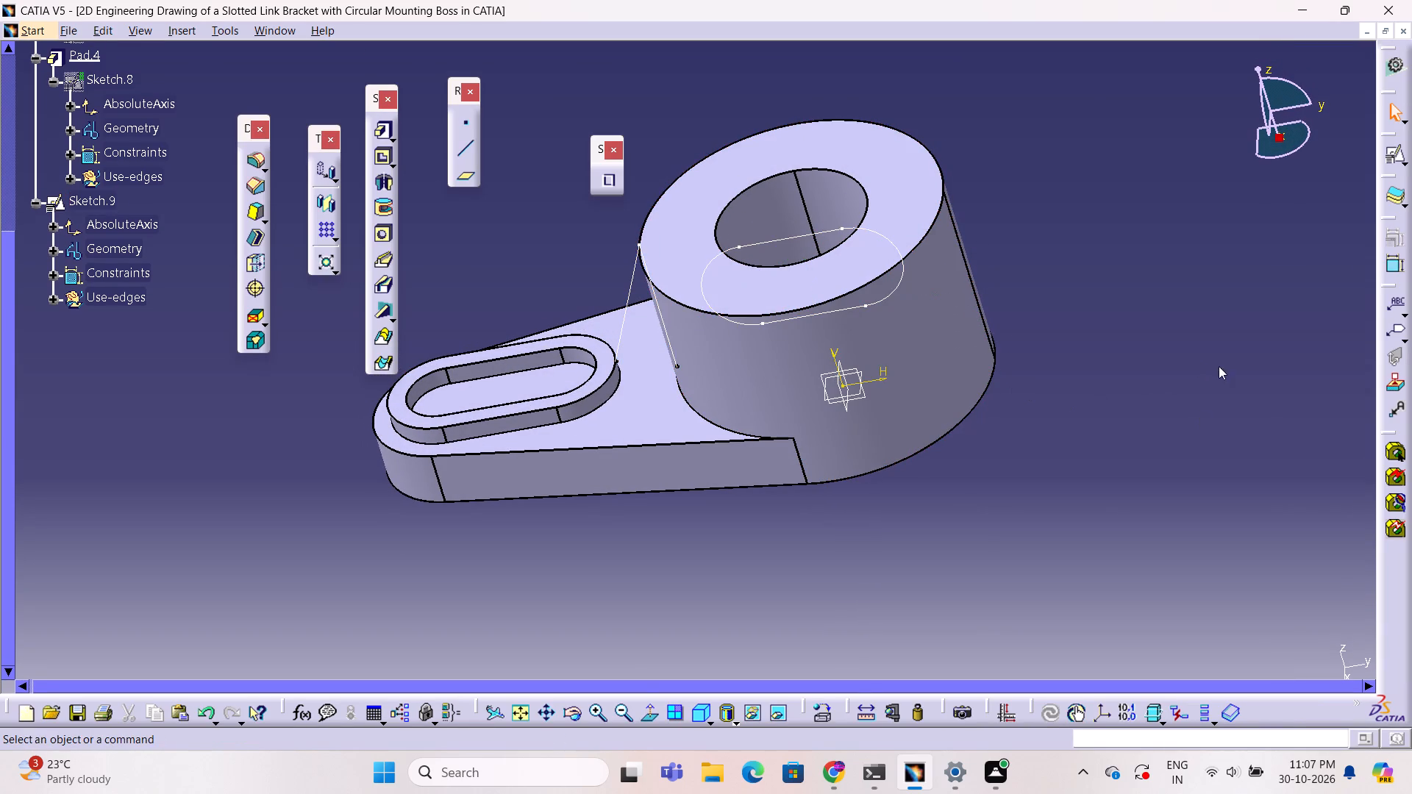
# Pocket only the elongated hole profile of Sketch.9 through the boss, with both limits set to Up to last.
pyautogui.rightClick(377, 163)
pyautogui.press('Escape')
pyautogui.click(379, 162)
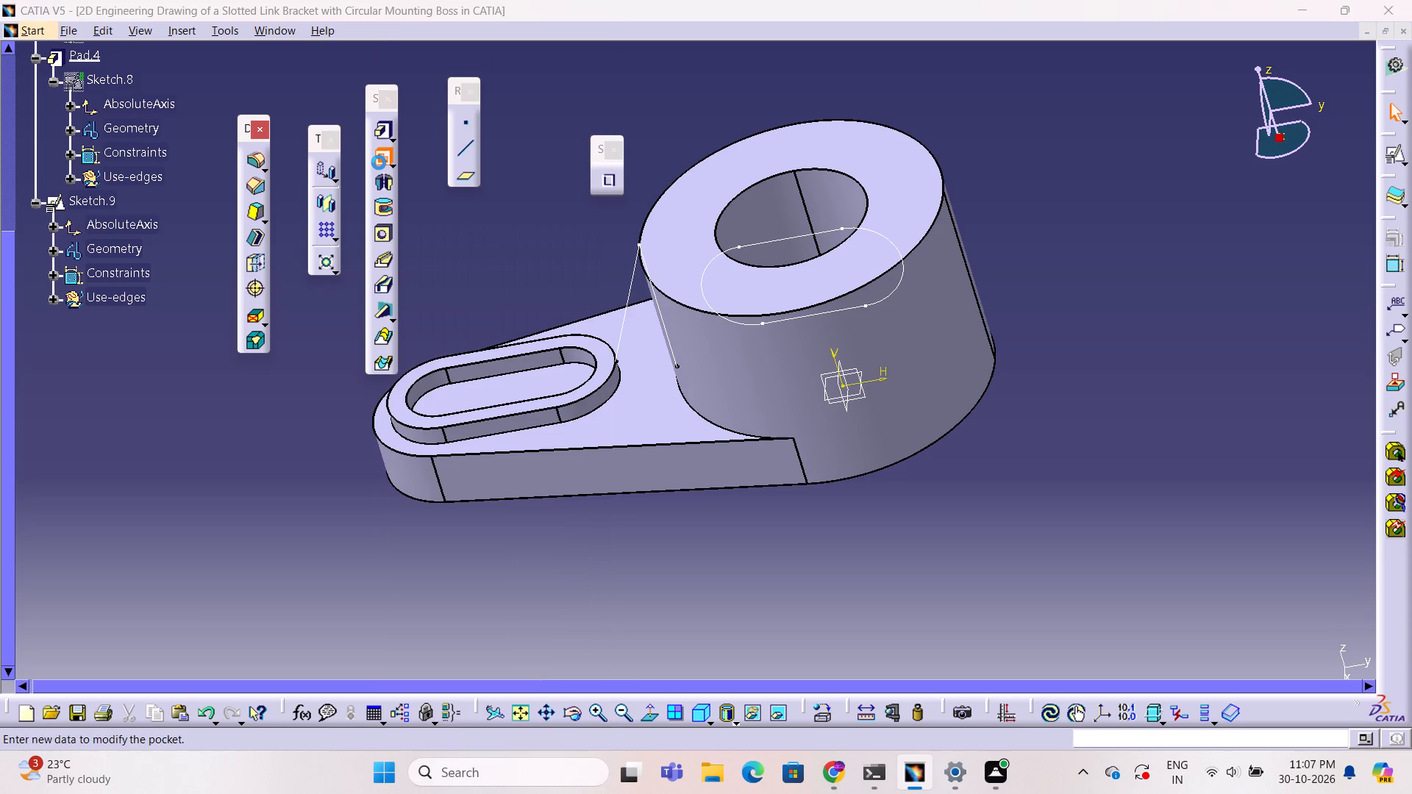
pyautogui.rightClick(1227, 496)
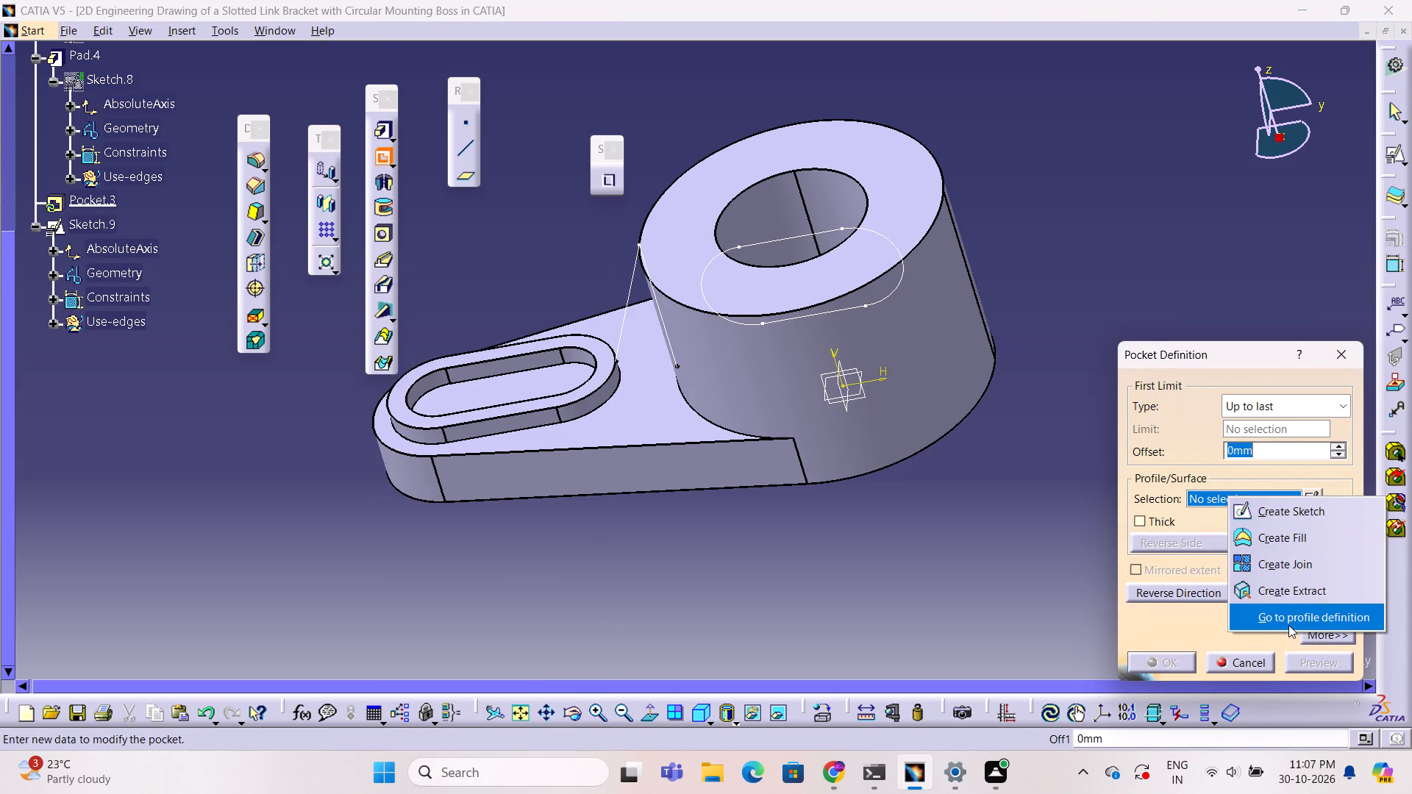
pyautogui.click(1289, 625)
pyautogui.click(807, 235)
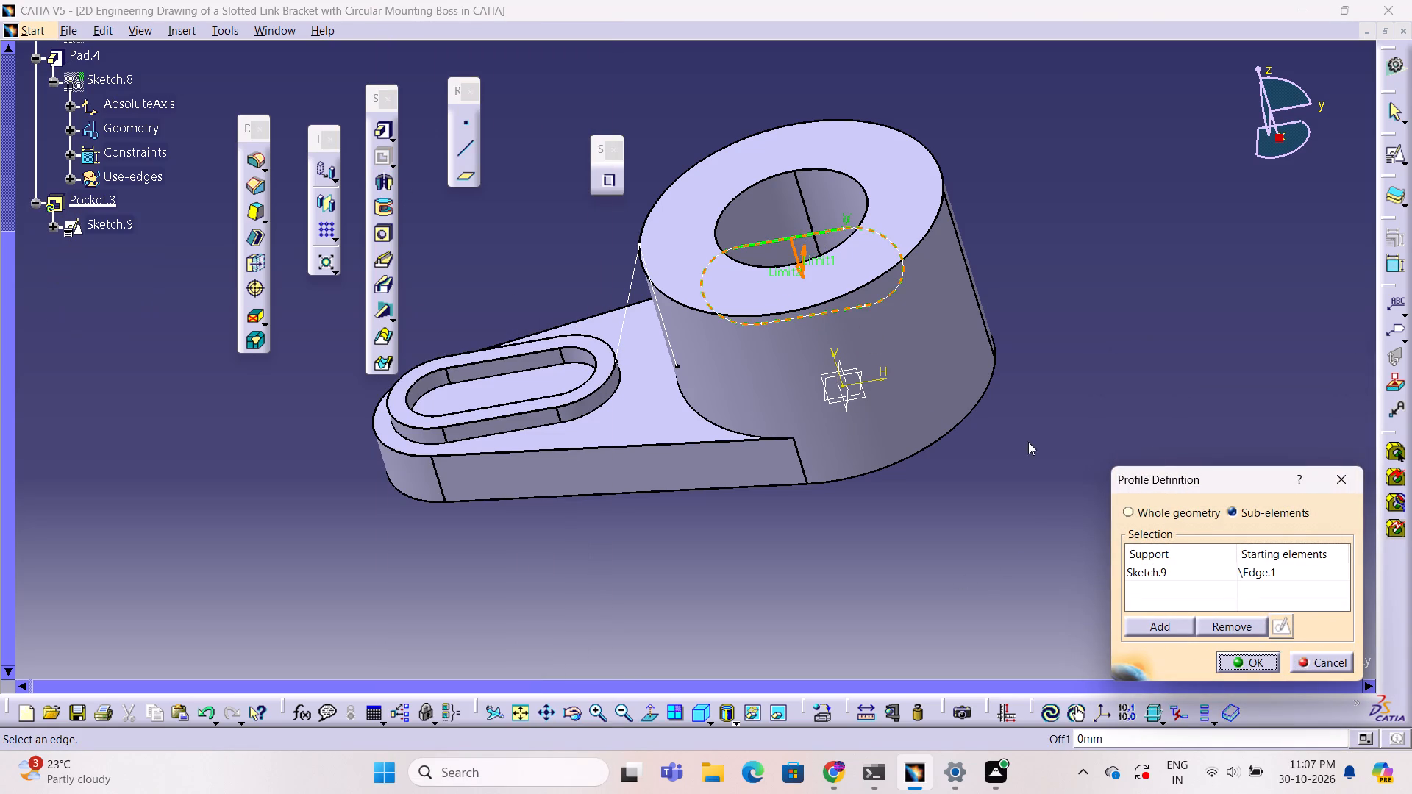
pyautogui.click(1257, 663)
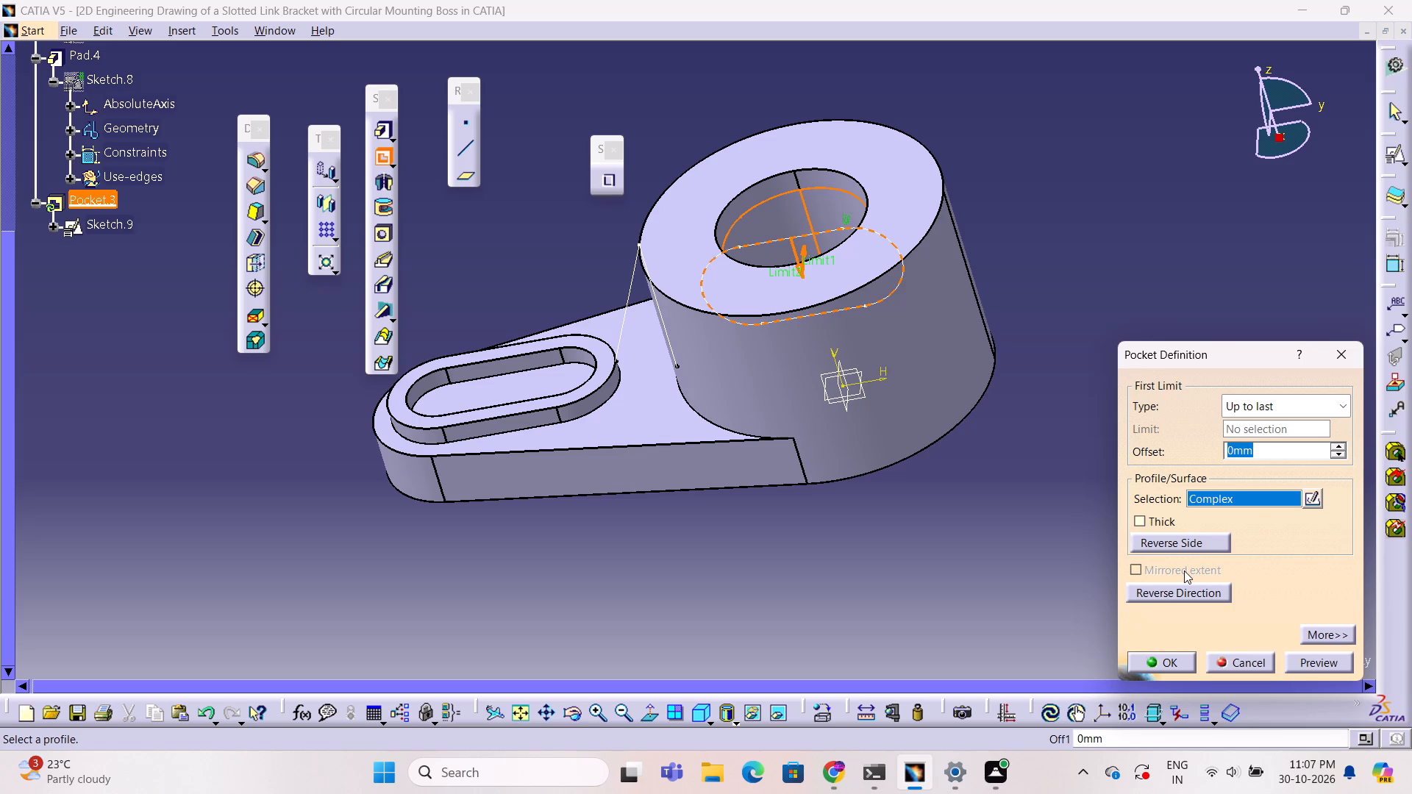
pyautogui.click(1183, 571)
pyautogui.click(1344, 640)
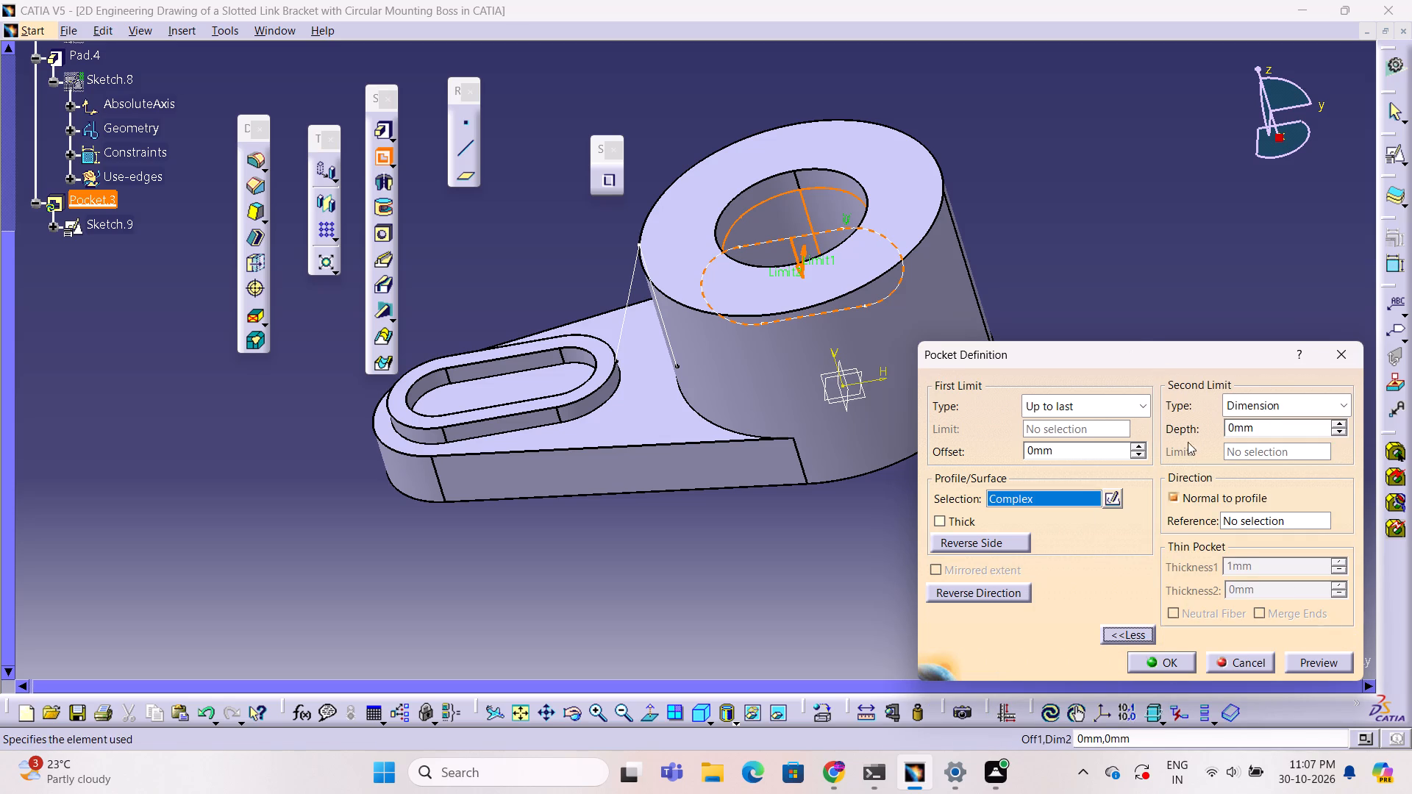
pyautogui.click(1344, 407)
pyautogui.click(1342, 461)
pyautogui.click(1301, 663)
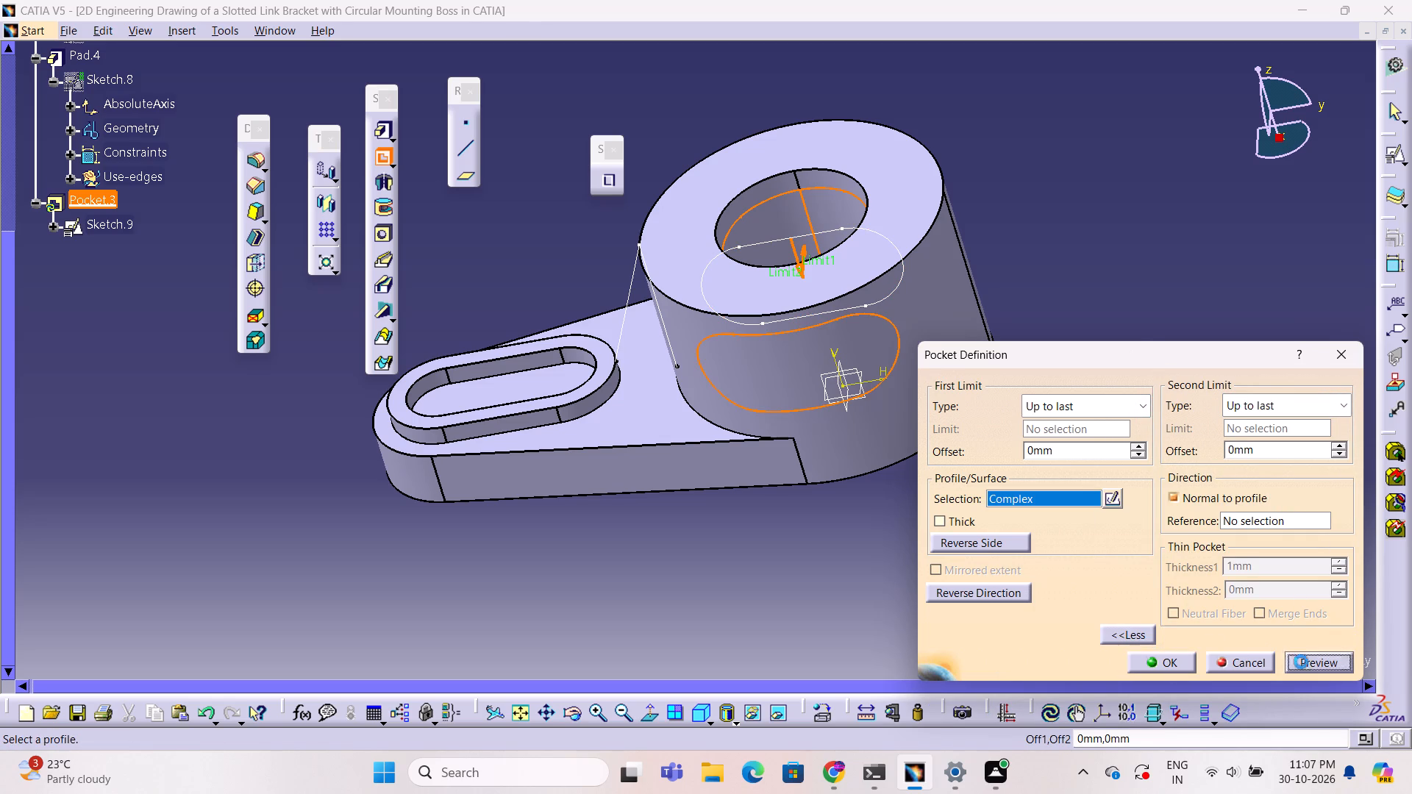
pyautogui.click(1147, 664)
# Examine the pocket through the boss from the sides, above and below.
pyautogui.click(837, 529)
pyautogui.keyDown('ctrl'); pyautogui.moveTo(940, 494); pyautogui.dragTo(823, 533, button='middle'); pyautogui.keyUp('ctrl')
pyautogui.keyDown('ctrl'); pyautogui.moveTo(940, 494); pyautogui.dragTo(823, 533, button='right'); pyautogui.keyUp('ctrl')
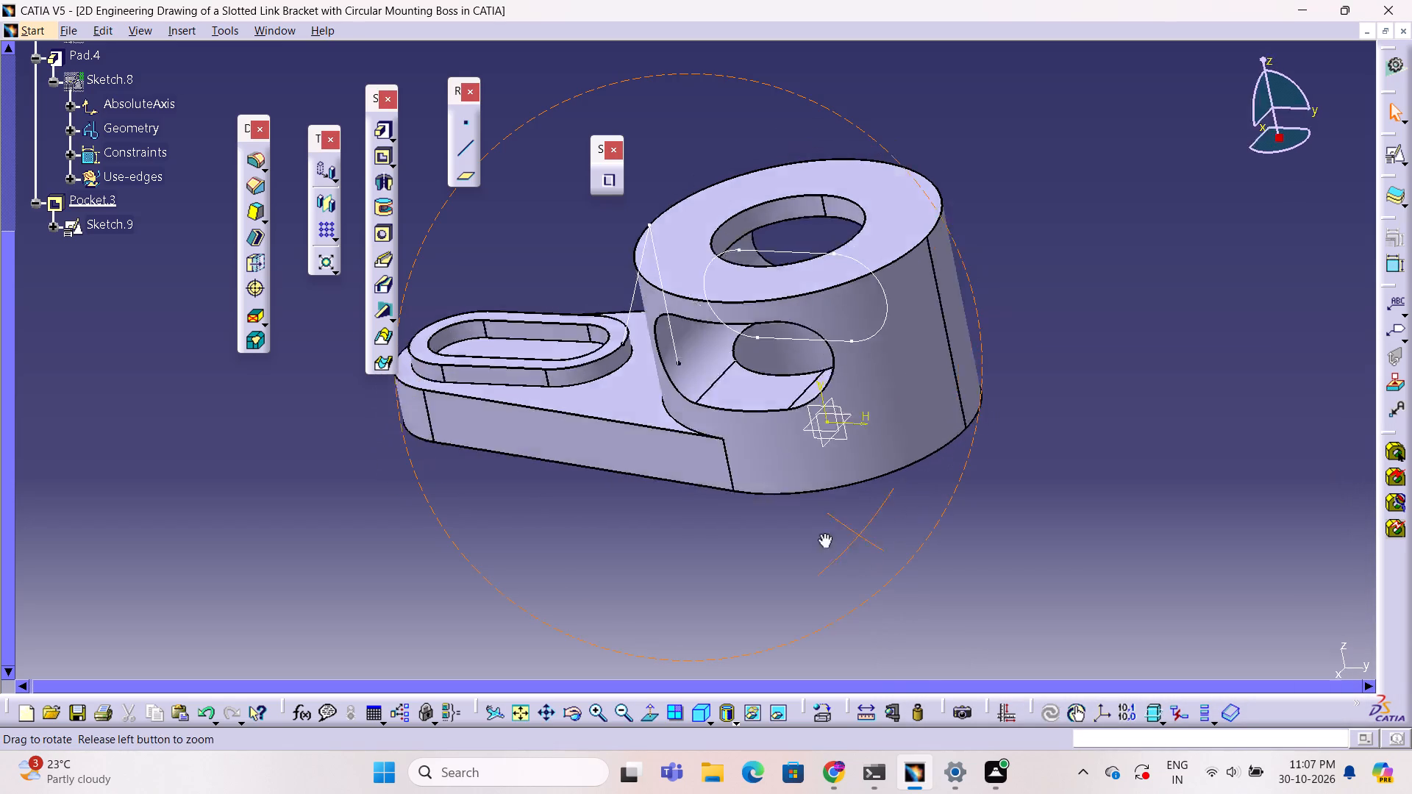
pyautogui.keyDown('ctrl'); pyautogui.moveTo(823, 533); pyautogui.dragTo(863, 534, button='middle'); pyautogui.keyUp('ctrl')
pyautogui.keyDown('ctrl'); pyautogui.moveTo(823, 533); pyautogui.dragTo(863, 534, button='right'); pyautogui.keyUp('ctrl')
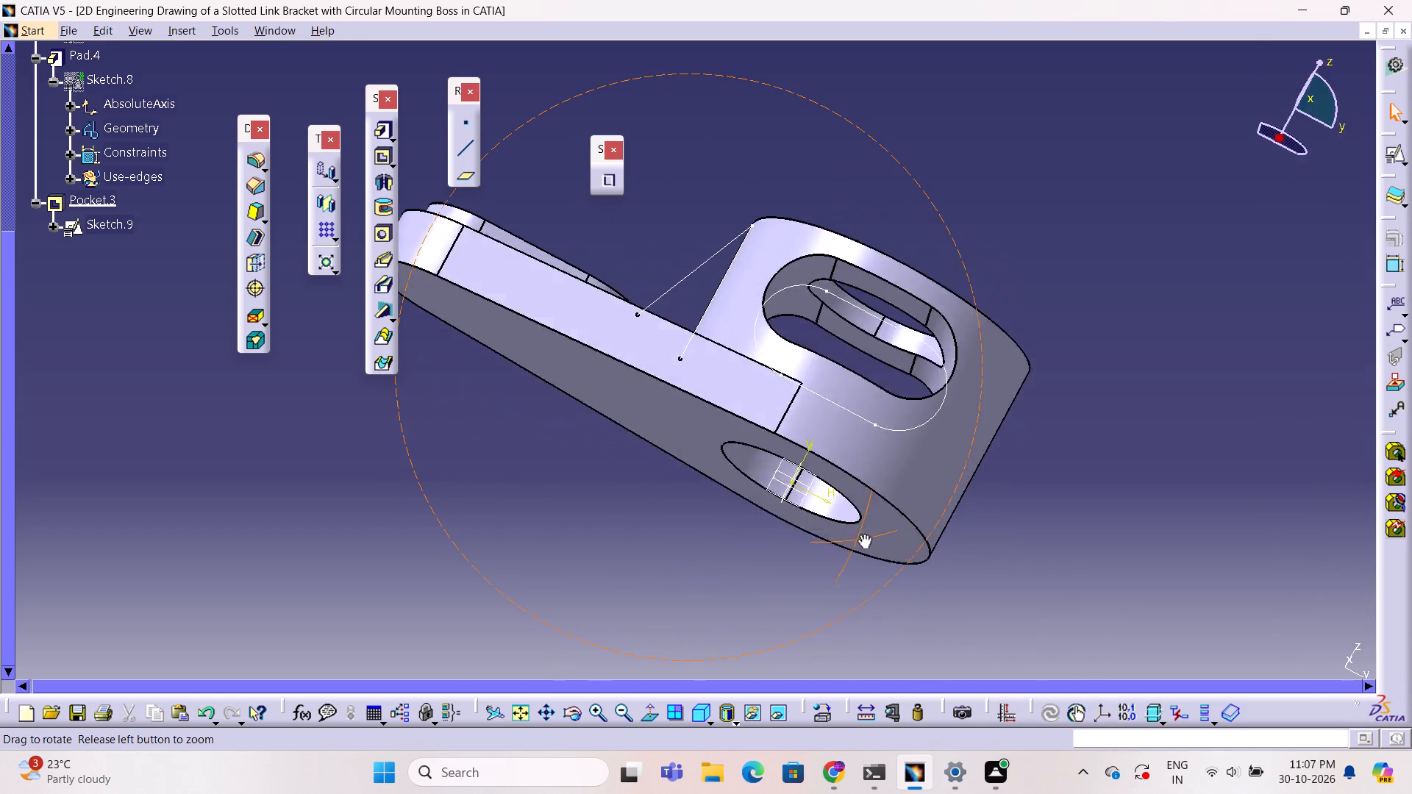
pyautogui.keyDown('ctrl'); pyautogui.moveTo(863, 534); pyautogui.dragTo(1021, 422, button='middle'); pyautogui.keyUp('ctrl')
pyautogui.keyDown('ctrl'); pyautogui.moveTo(863, 534); pyautogui.dragTo(787, 440, button='right'); pyautogui.keyUp('ctrl')
pyautogui.keyDown('ctrl'); pyautogui.moveTo(780, 476); pyautogui.dragTo(780, 468, button='middle'); pyautogui.keyUp('ctrl')
pyautogui.keyDown('ctrl'); pyautogui.rightClick(787, 440); pyautogui.keyUp('ctrl')
pyautogui.keyDown('ctrl'); pyautogui.rightClick(788, 441); pyautogui.keyUp('ctrl')
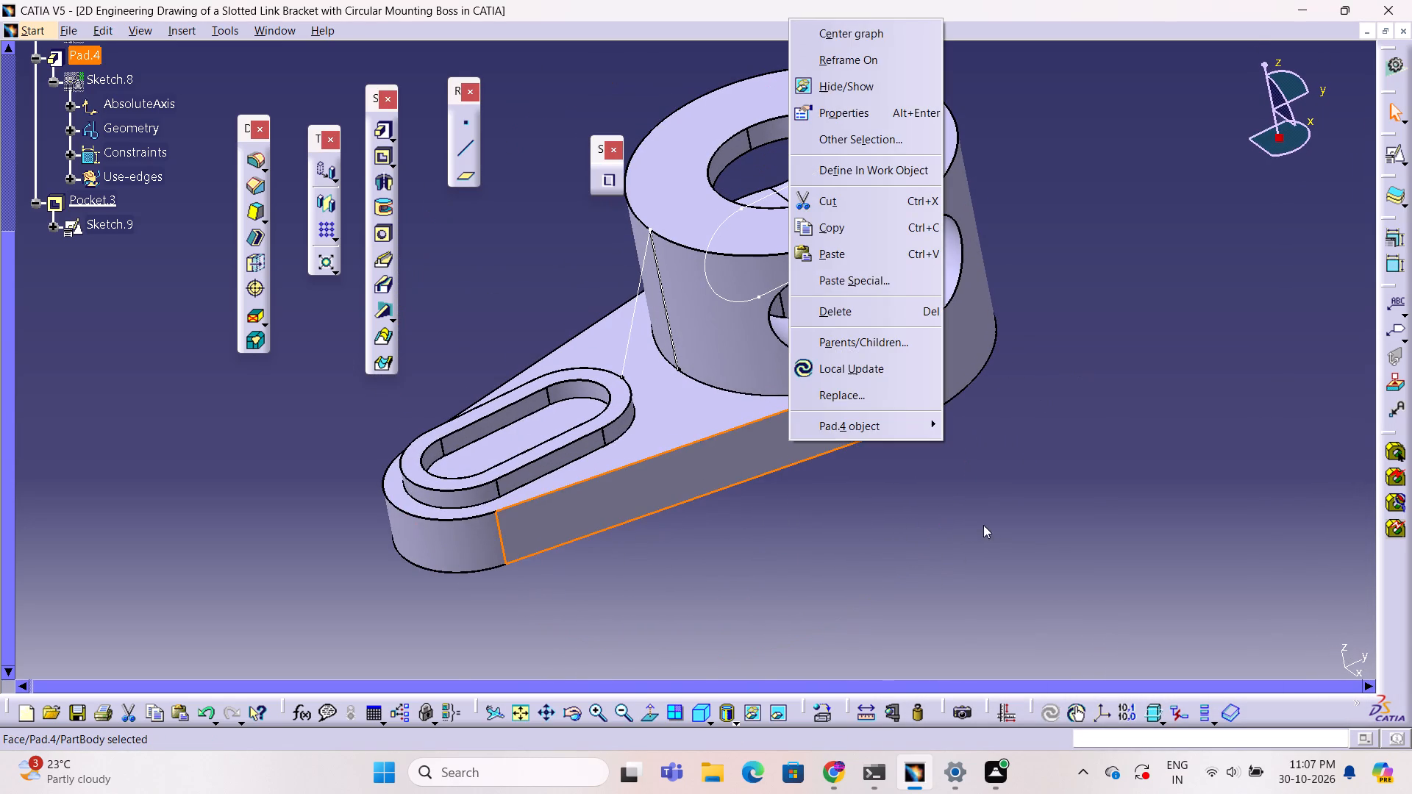
pyautogui.keyDown('ctrl'); pyautogui.moveTo(1076, 384); pyautogui.dragTo(1069, 429, button='middle'); pyautogui.keyUp('ctrl')
pyautogui.click(1073, 418)
pyautogui.keyDown('ctrl'); pyautogui.moveTo(1080, 390); pyautogui.dragTo(1060, 447, button='middle'); pyautogui.keyUp('ctrl')
pyautogui.keyDown('ctrl'); pyautogui.moveTo(1081, 415); pyautogui.dragTo(1060, 447, button='right'); pyautogui.keyUp('ctrl')
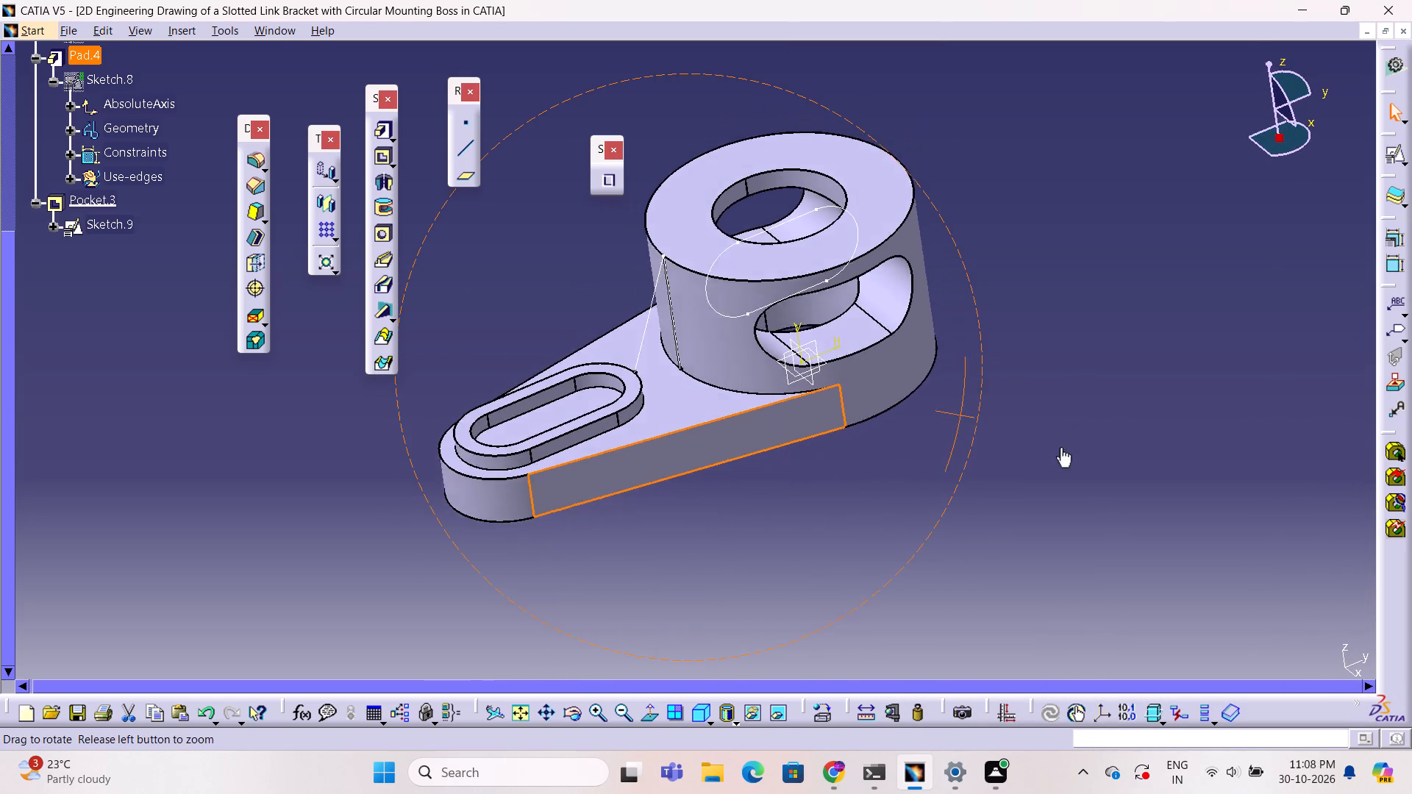
pyautogui.keyDown('ctrl'); pyautogui.moveTo(1060, 447); pyautogui.dragTo(912, 449, button='right'); pyautogui.keyUp('ctrl')
pyautogui.keyDown('ctrl'); pyautogui.moveTo(1060, 447); pyautogui.dragTo(912, 449, button='middle'); pyautogui.keyUp('ctrl')
pyautogui.keyDown('ctrl'); pyautogui.moveTo(912, 449); pyautogui.dragTo(912, 450, button='right'); pyautogui.keyUp('ctrl')
pyautogui.keyDown('ctrl'); pyautogui.moveTo(995, 502); pyautogui.dragTo(761, 404, button='middle'); pyautogui.keyUp('ctrl')
pyautogui.keyDown('ctrl'); pyautogui.moveTo(995, 502); pyautogui.dragTo(761, 404, button='right'); pyautogui.keyUp('ctrl')
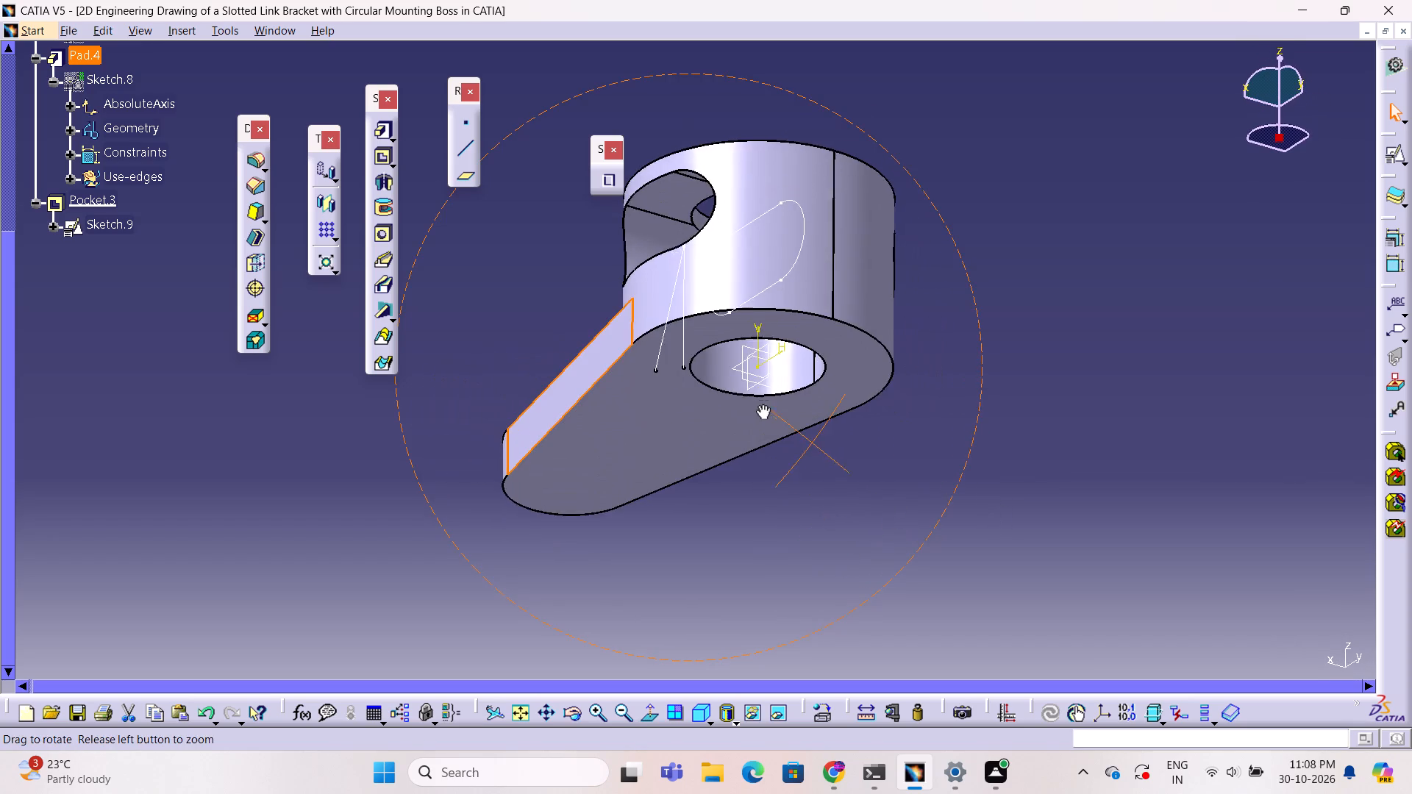
pyautogui.keyDown('ctrl'); pyautogui.moveTo(761, 404); pyautogui.dragTo(769, 415, button='middle'); pyautogui.keyUp('ctrl')
pyautogui.keyDown('ctrl'); pyautogui.moveTo(761, 404); pyautogui.dragTo(983, 490, button='right'); pyautogui.keyUp('ctrl')
pyautogui.moveTo(979, 463); pyautogui.dragTo(895, 456, button='middle')
pyautogui.keyDown('ctrl'); pyautogui.moveTo(979, 463); pyautogui.dragTo(871, 482, button='right'); pyautogui.keyUp('ctrl')
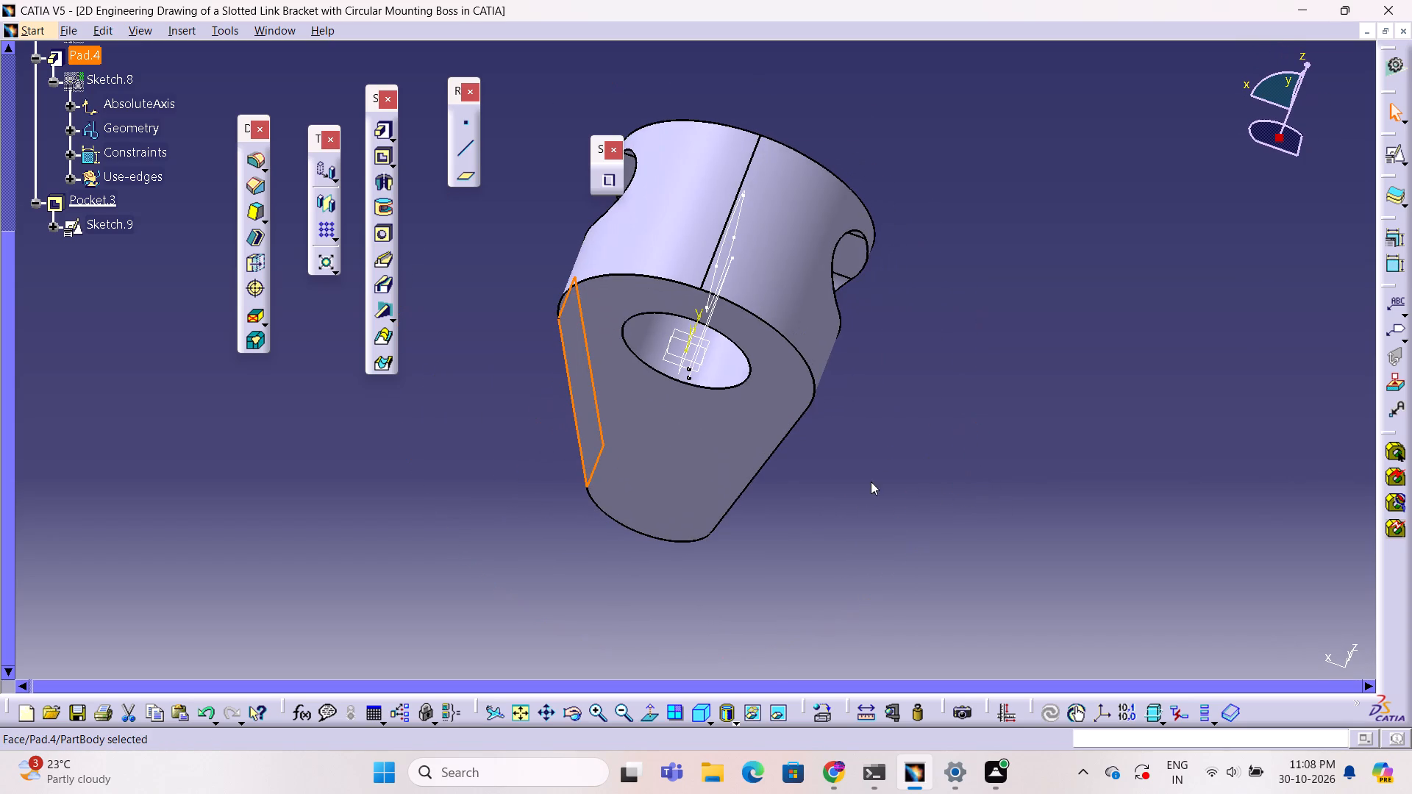
pyautogui.keyDown('ctrl'); pyautogui.moveTo(871, 482); pyautogui.dragTo(874, 553, button='right'); pyautogui.keyUp('ctrl')
pyautogui.click(1041, 419)
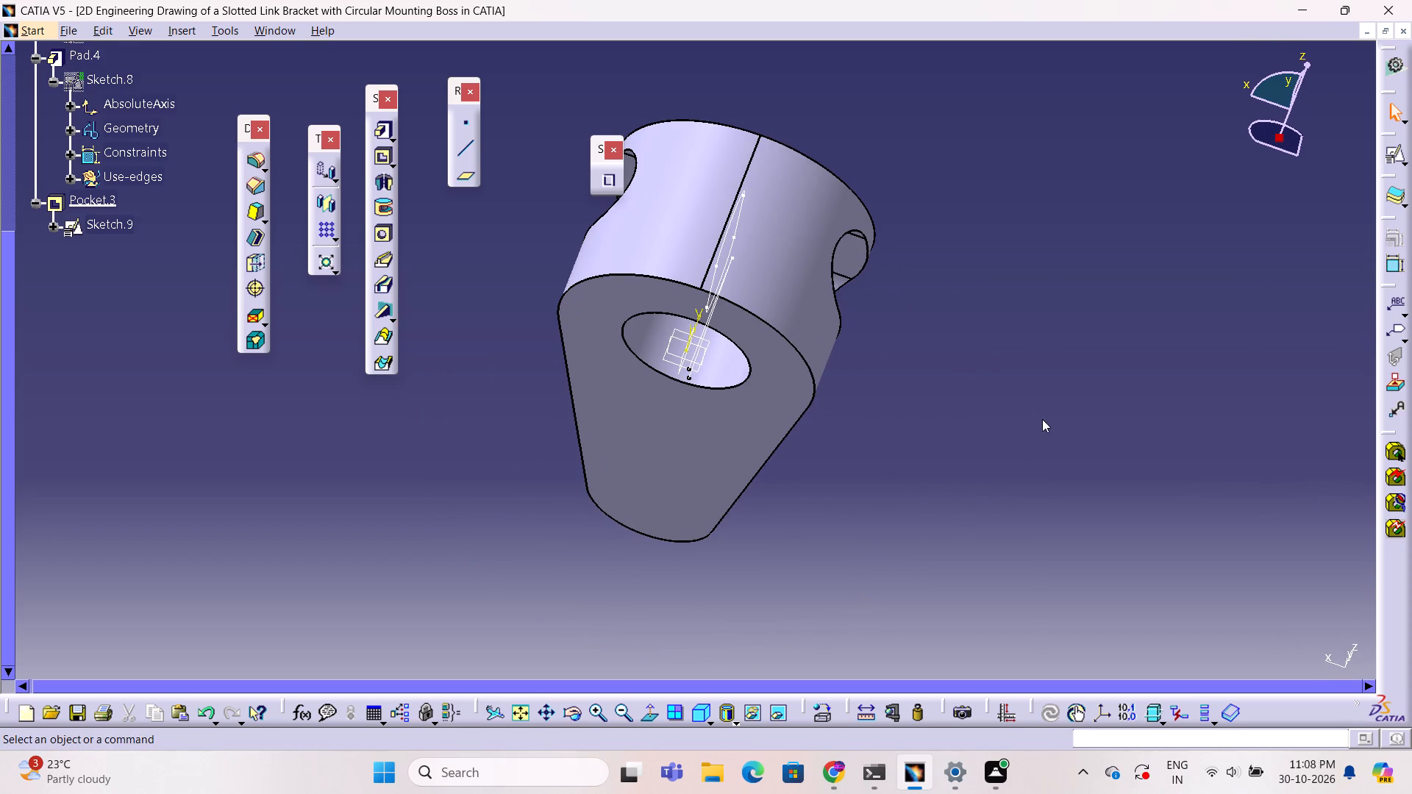
pyautogui.middleClick(1038, 378)
pyautogui.keyDown('ctrl'); pyautogui.moveTo(1038, 378); pyautogui.dragTo(868, 415, button='right'); pyautogui.keyUp('ctrl')
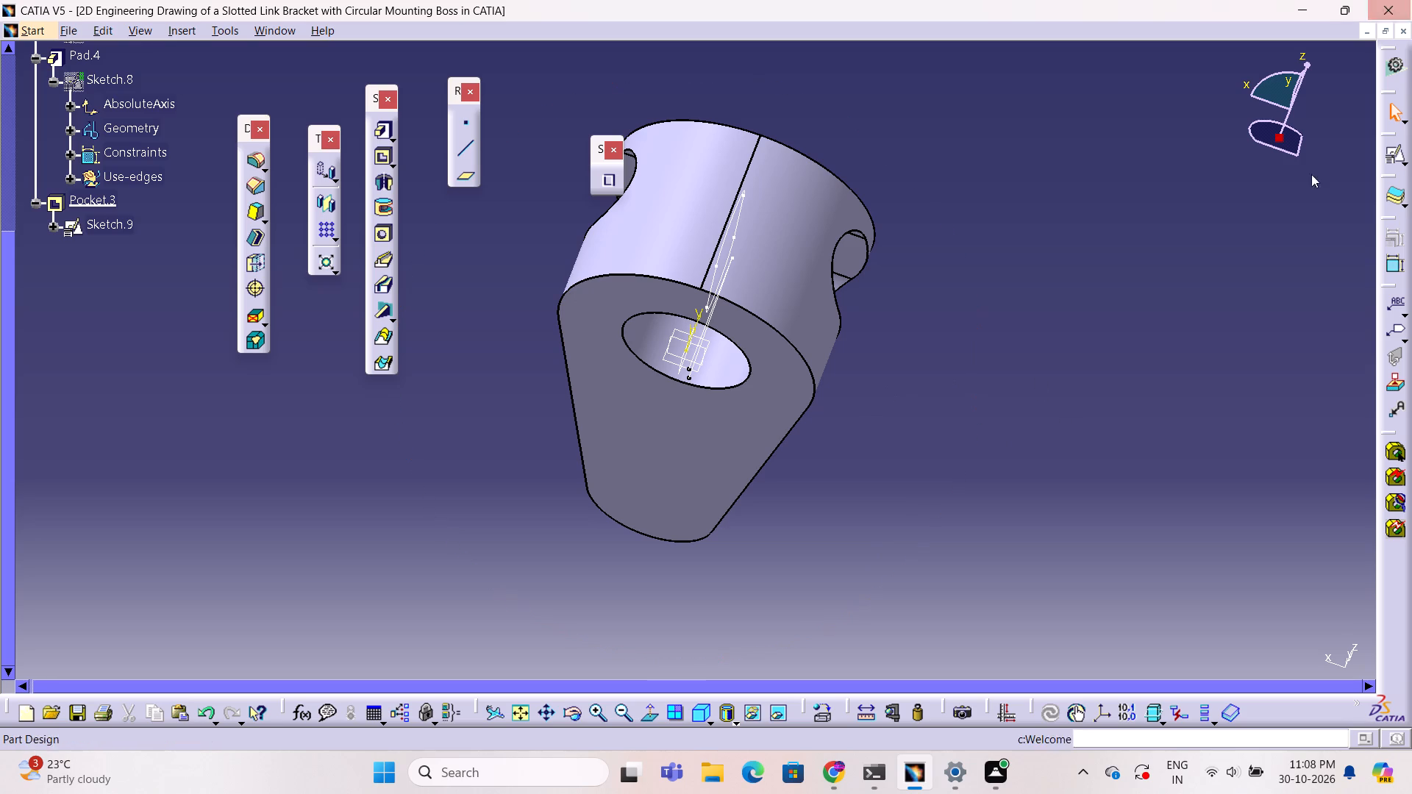
pyautogui.middleClick(993, 299)
pyautogui.moveTo(994, 299); pyautogui.dragTo(929, 323, button='right')
pyautogui.moveTo(1191, 273); pyautogui.dragTo(1187, 274, button='middle')
pyautogui.moveTo(1191, 274); pyautogui.dragTo(1187, 274, button='right')
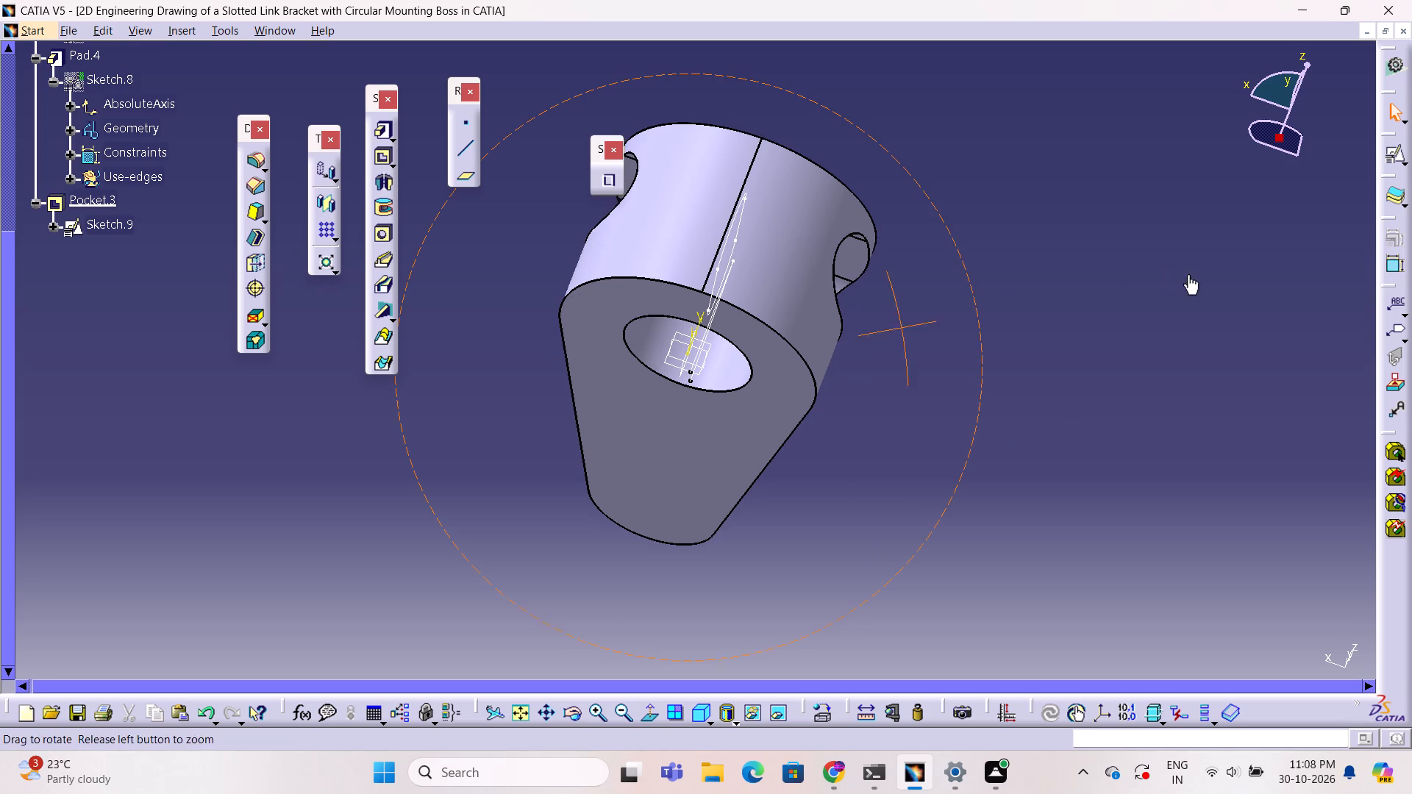
pyautogui.moveTo(1187, 274); pyautogui.dragTo(813, 470, button='middle')
pyautogui.moveTo(1187, 274); pyautogui.dragTo(788, 496, button='right')
pyautogui.keyDown('ctrl'); pyautogui.moveTo(772, 459); pyautogui.dragTo(788, 496, button='middle'); pyautogui.keyUp('ctrl')
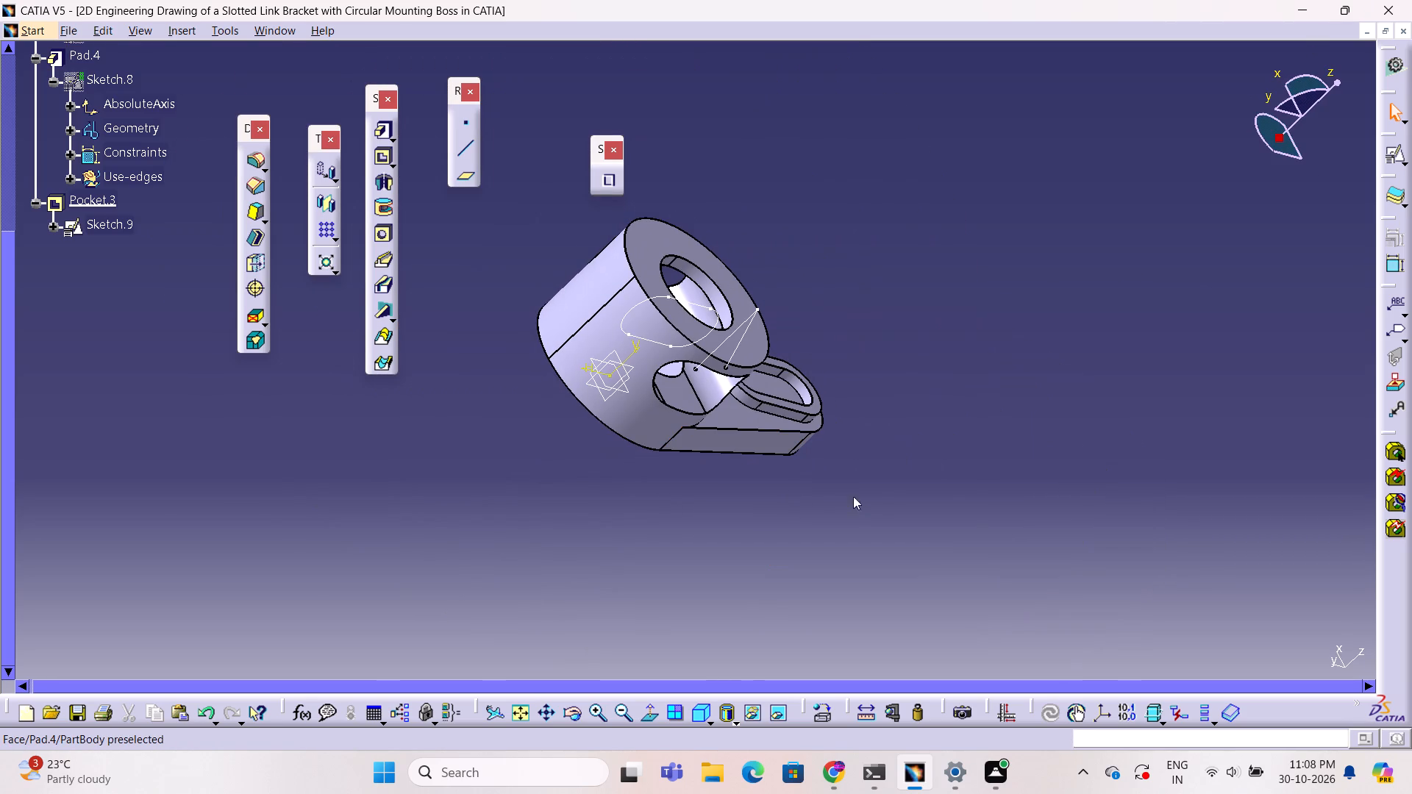
pyautogui.keyDown('ctrl'); pyautogui.moveTo(869, 483); pyautogui.dragTo(1043, 521, button='middle'); pyautogui.keyUp('ctrl')
pyautogui.keyDown('ctrl'); pyautogui.moveTo(869, 483); pyautogui.dragTo(1043, 521, button='right'); pyautogui.keyUp('ctrl')
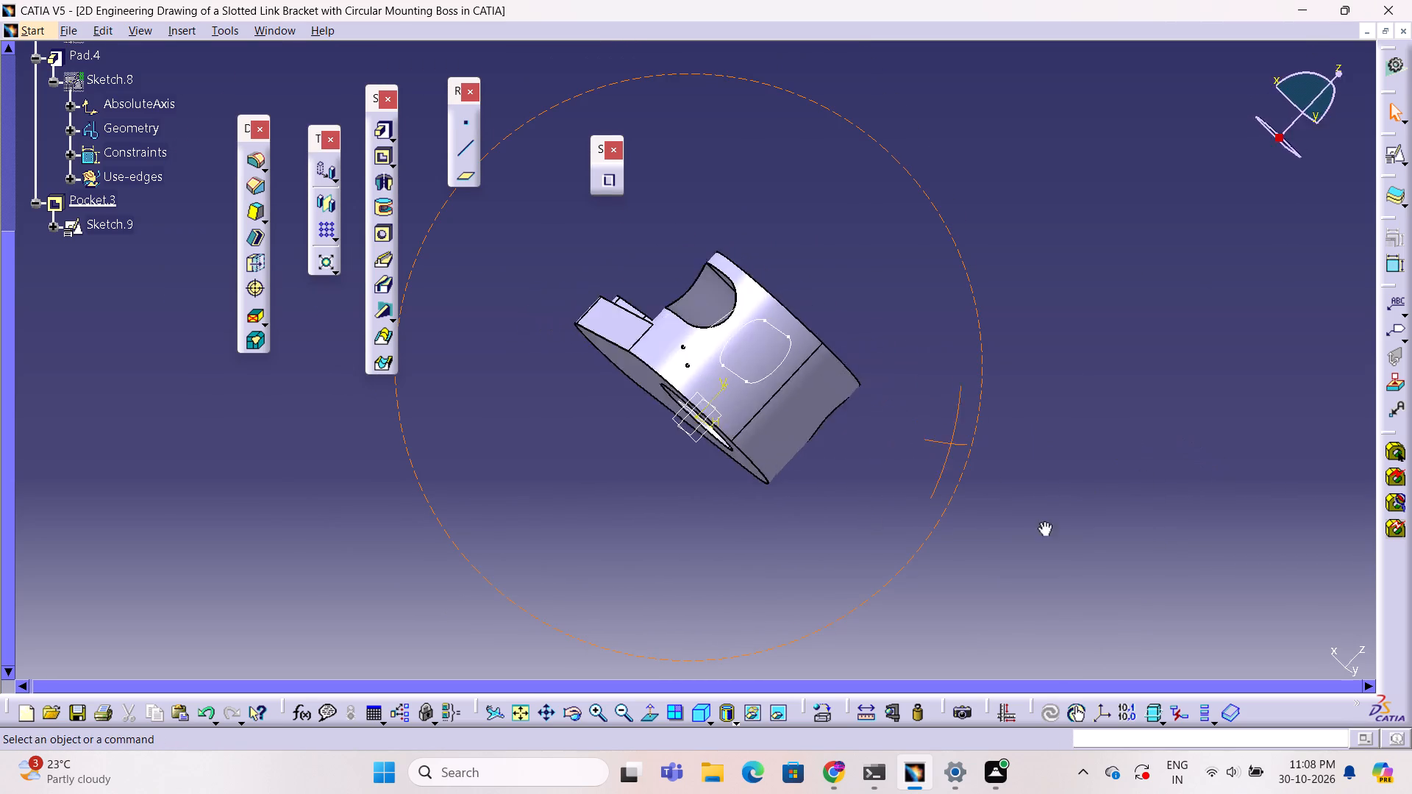
pyautogui.keyDown('ctrl'); pyautogui.moveTo(1043, 521); pyautogui.dragTo(886, 405, button='middle'); pyautogui.keyUp('ctrl')
pyautogui.keyDown('ctrl'); pyautogui.moveTo(1043, 521); pyautogui.dragTo(888, 405, button='right'); pyautogui.keyUp('ctrl')
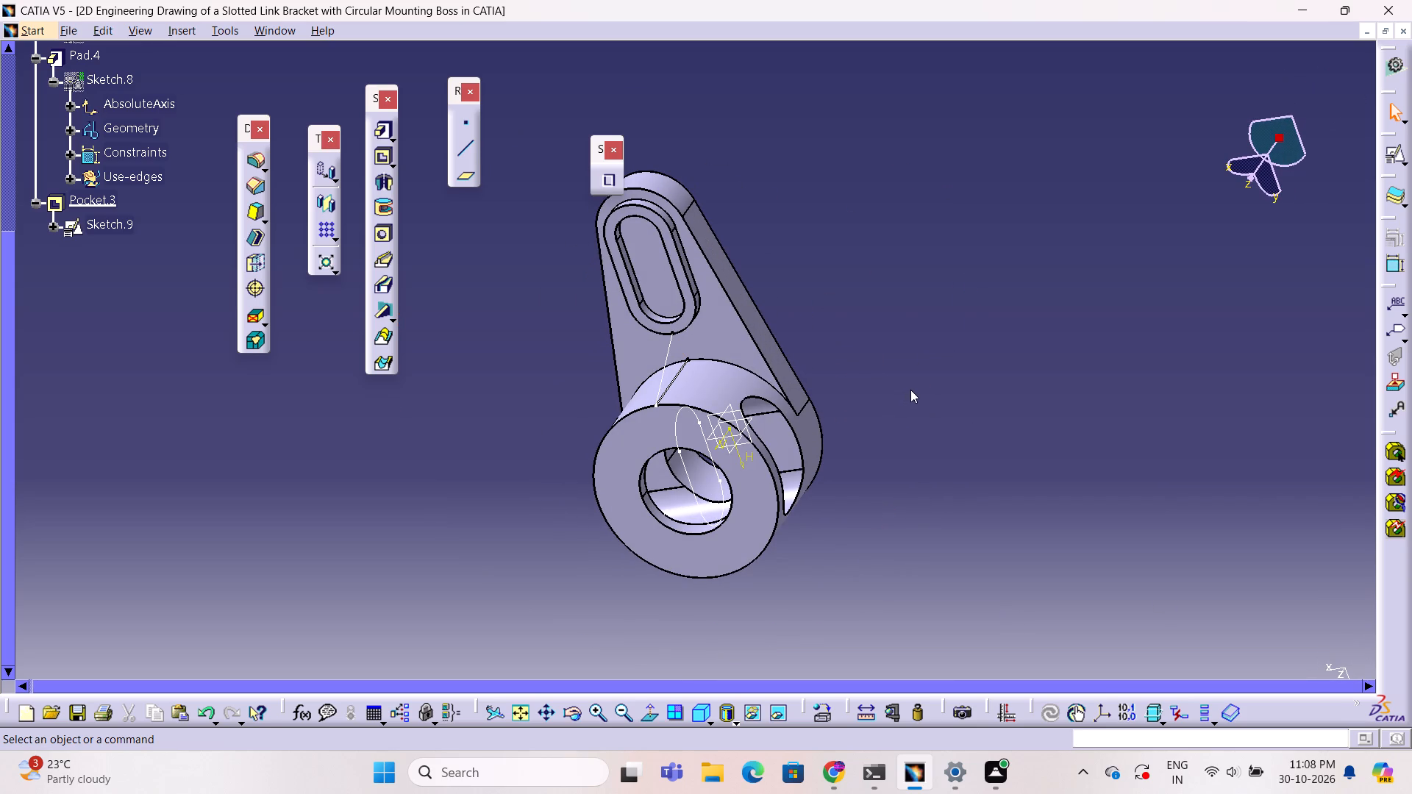
pyautogui.click(881, 389)
pyautogui.press('Escape')
pyautogui.press('Escape')
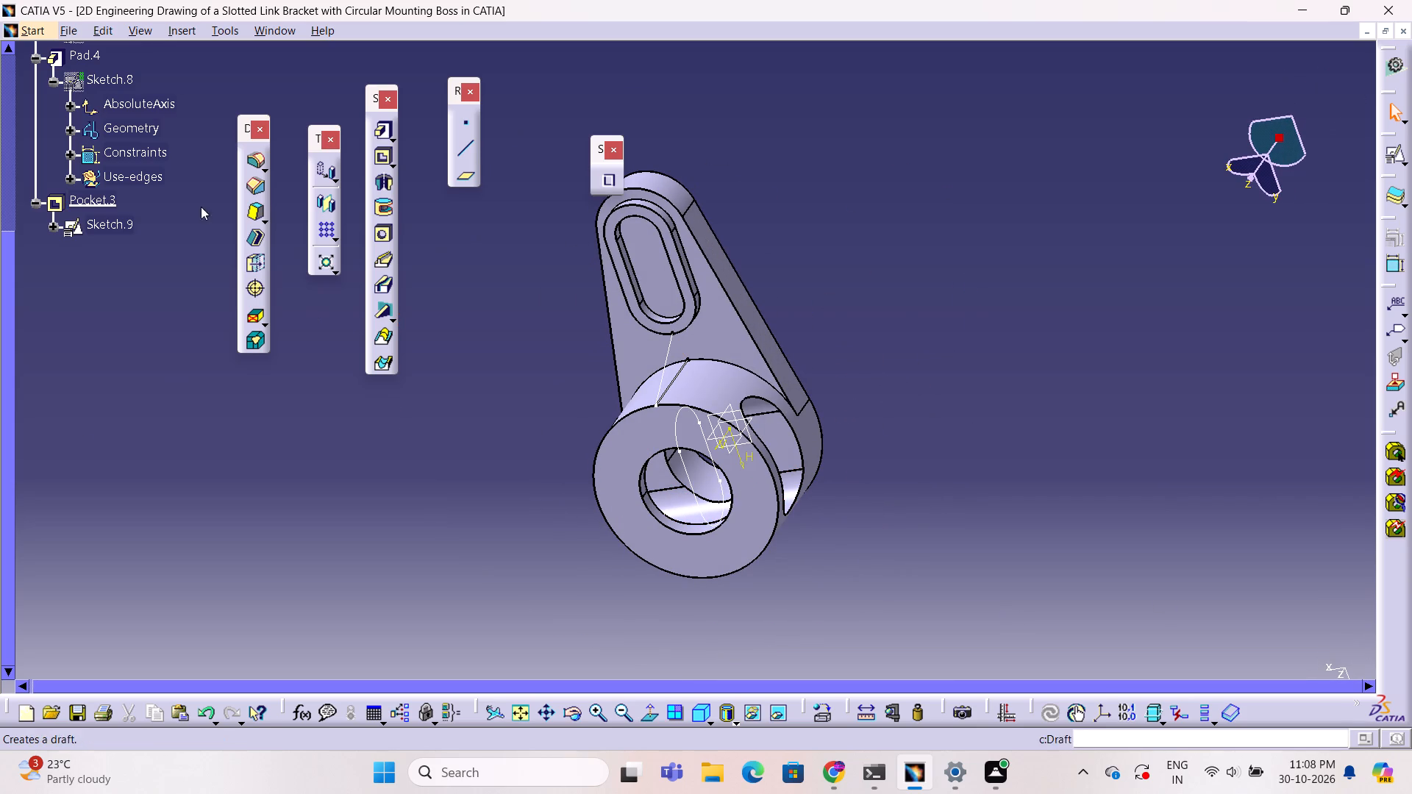
# Delete Sketch.9 together with its dependent pocket through the boss.
pyautogui.scroll(1, 195, 239)
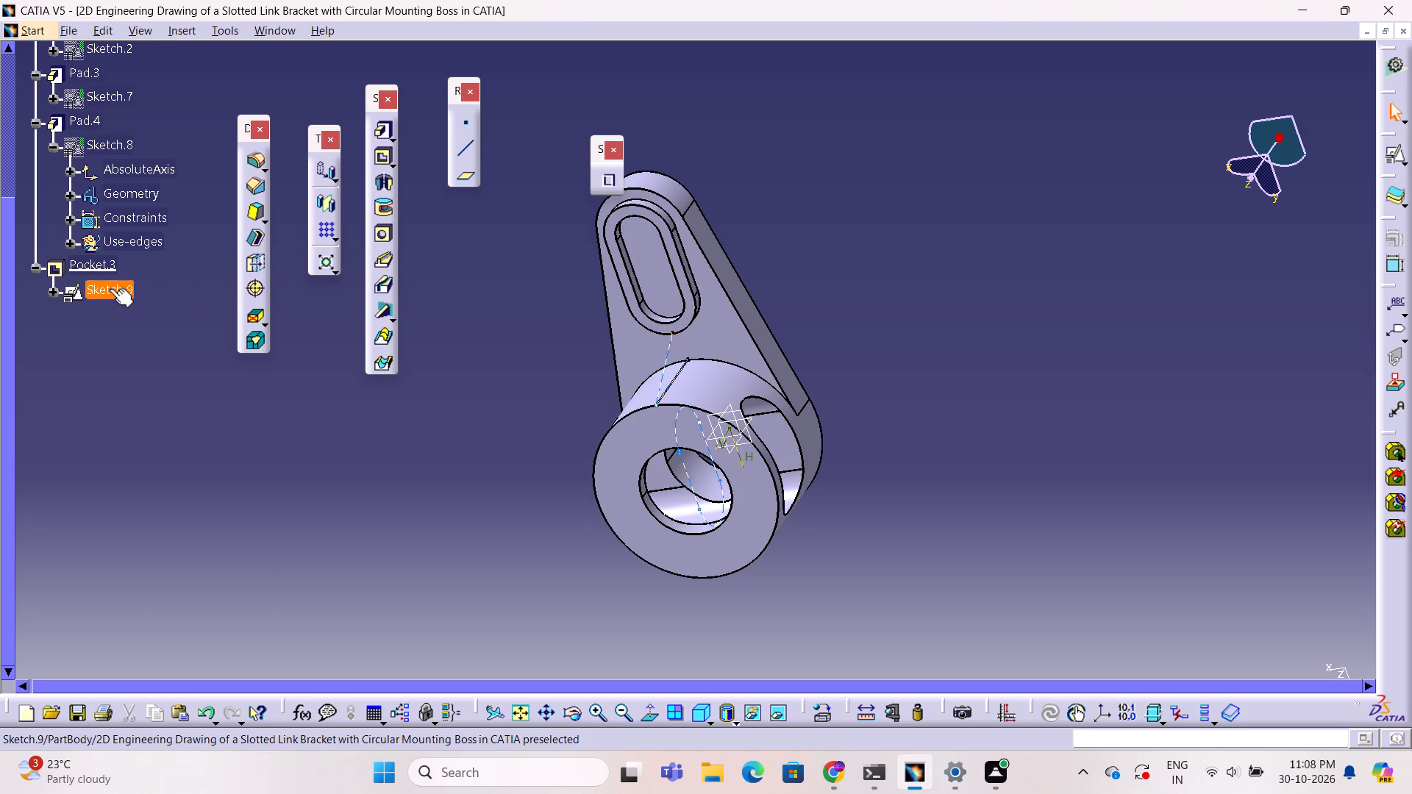
pyautogui.rightClick(110, 288)
pyautogui.click(243, 591)
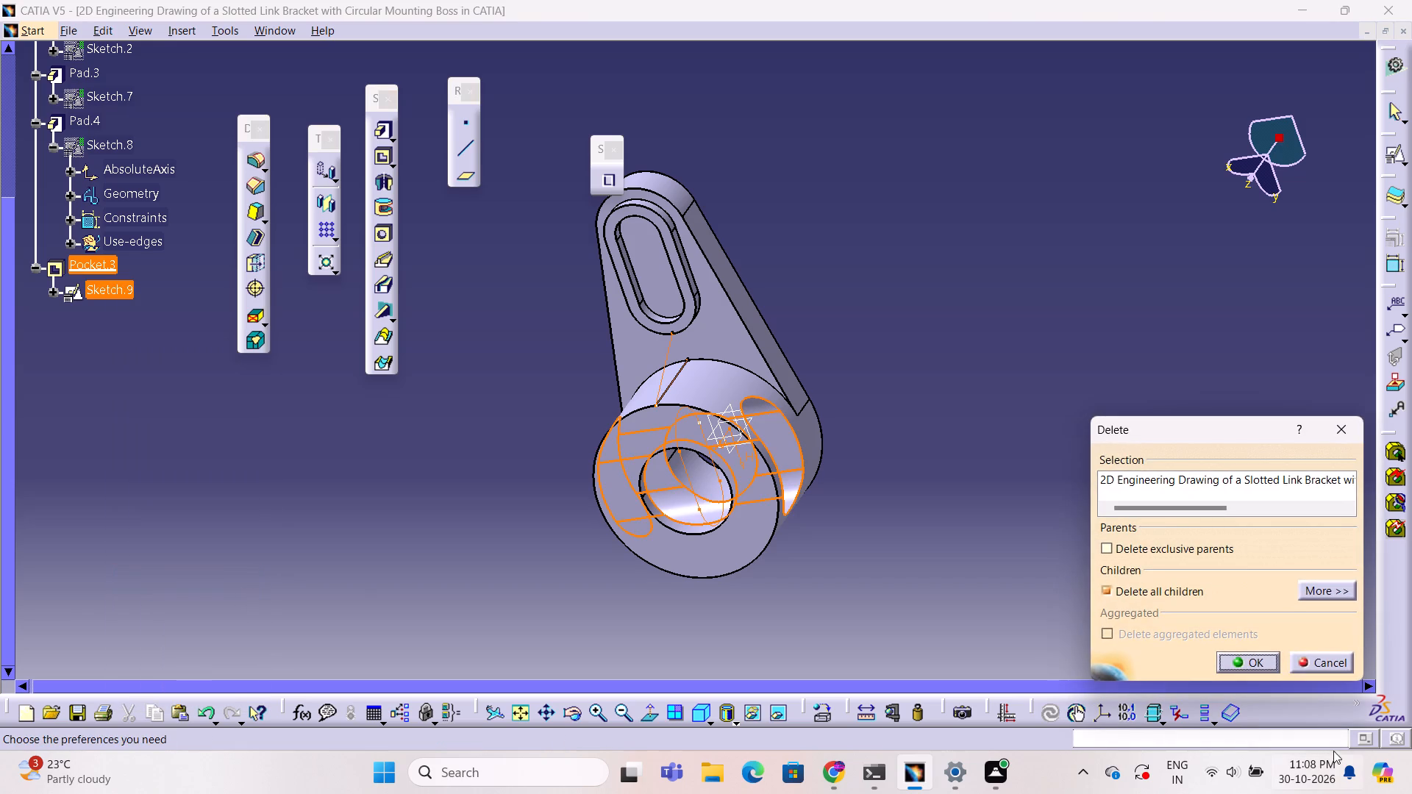
pyautogui.click(1269, 665)
pyautogui.click(413, 538)
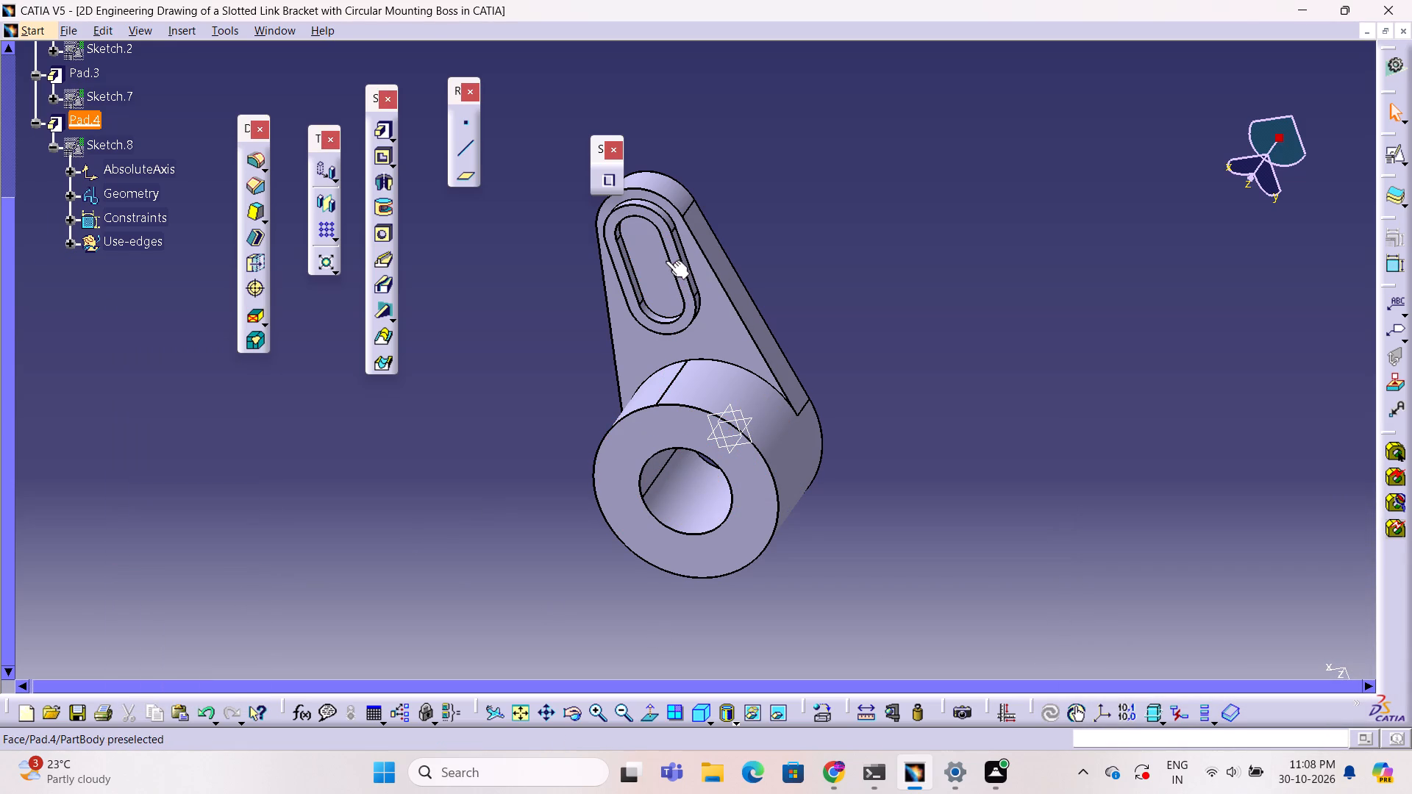
# Start a new sketch on the floor face inside the arm's raised slot rim.
pyautogui.press('Escape')
pyautogui.click(650, 288)
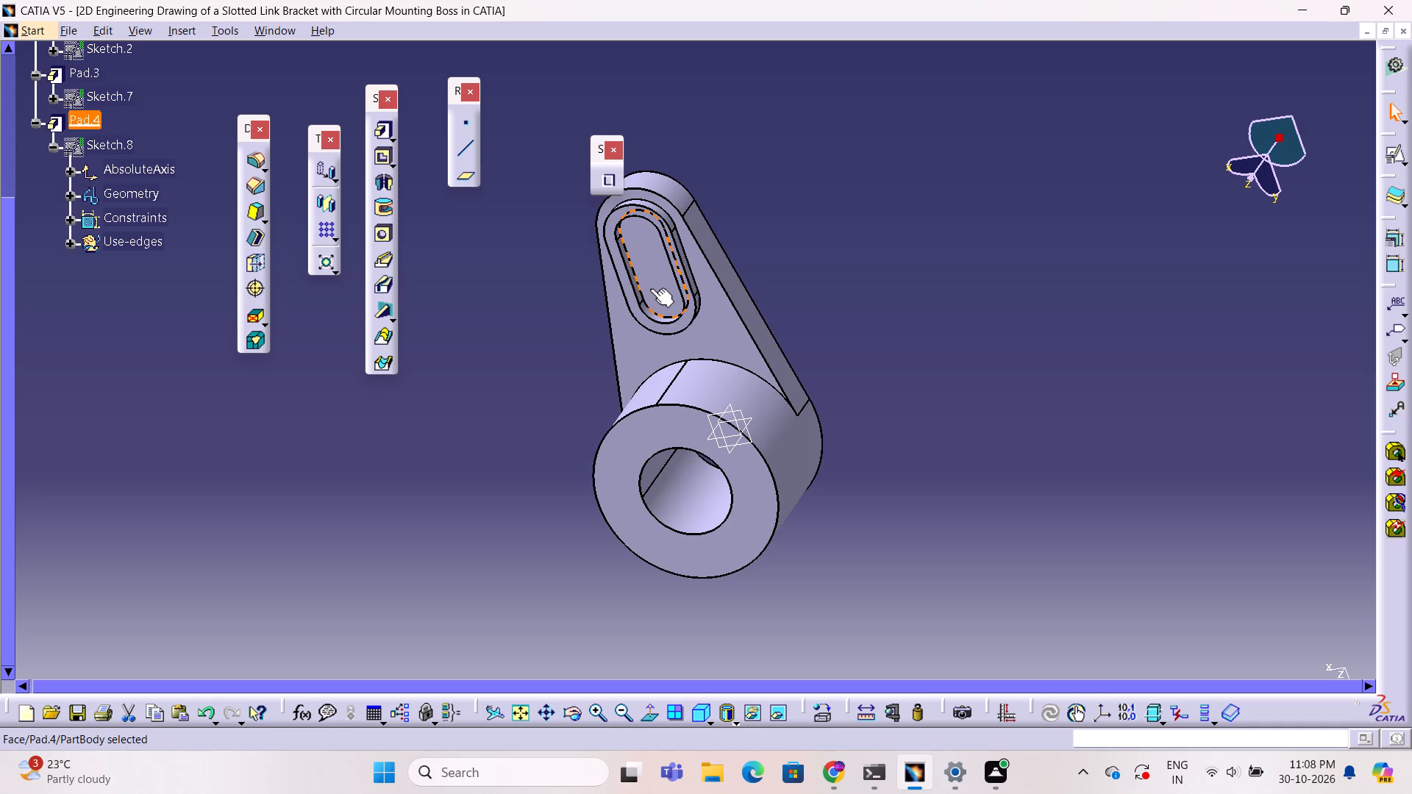
pyautogui.click(1393, 154)
pyautogui.click(1255, 665)
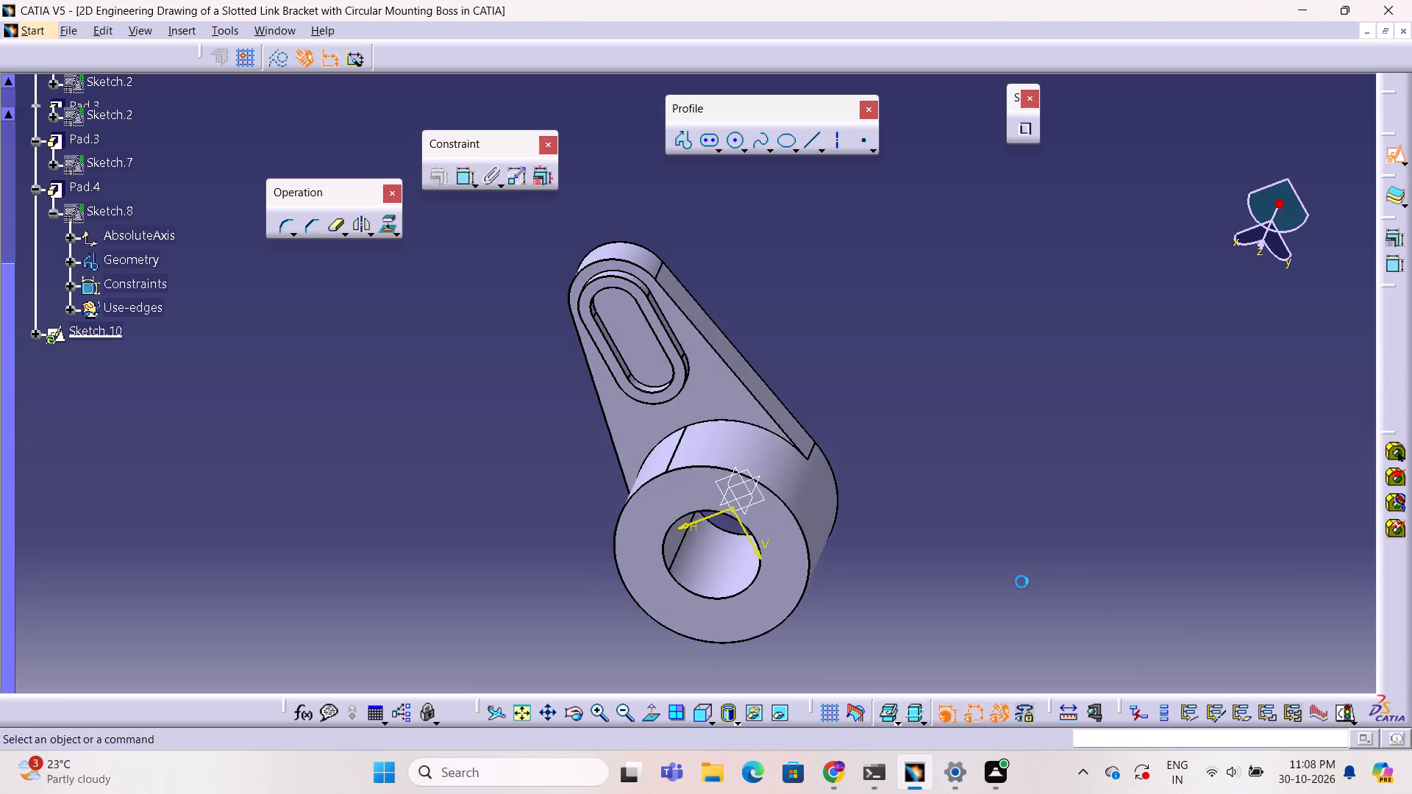
# Project the slot floor face's outline into the sketch and exit the sketch.
pyautogui.click(680, 506)
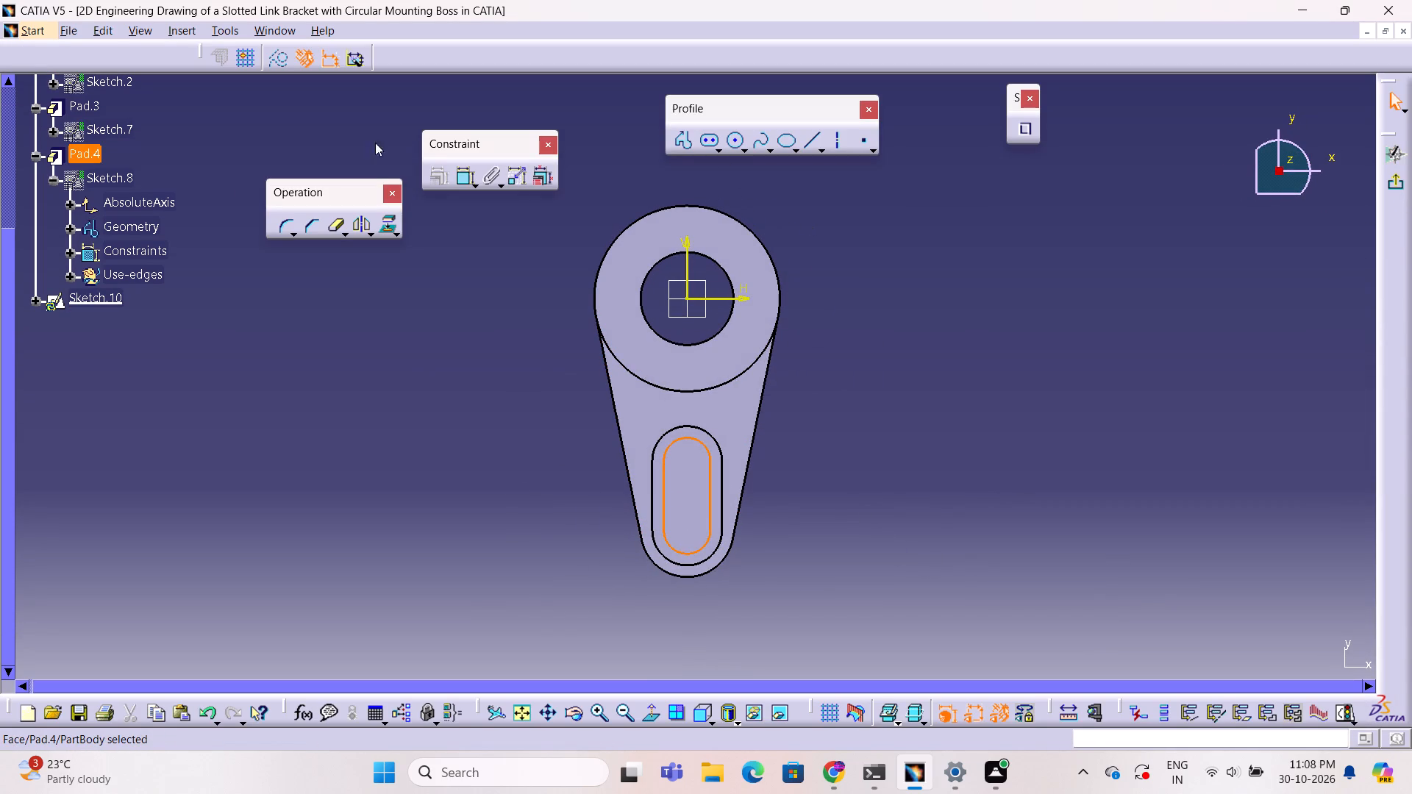
pyautogui.click(386, 226)
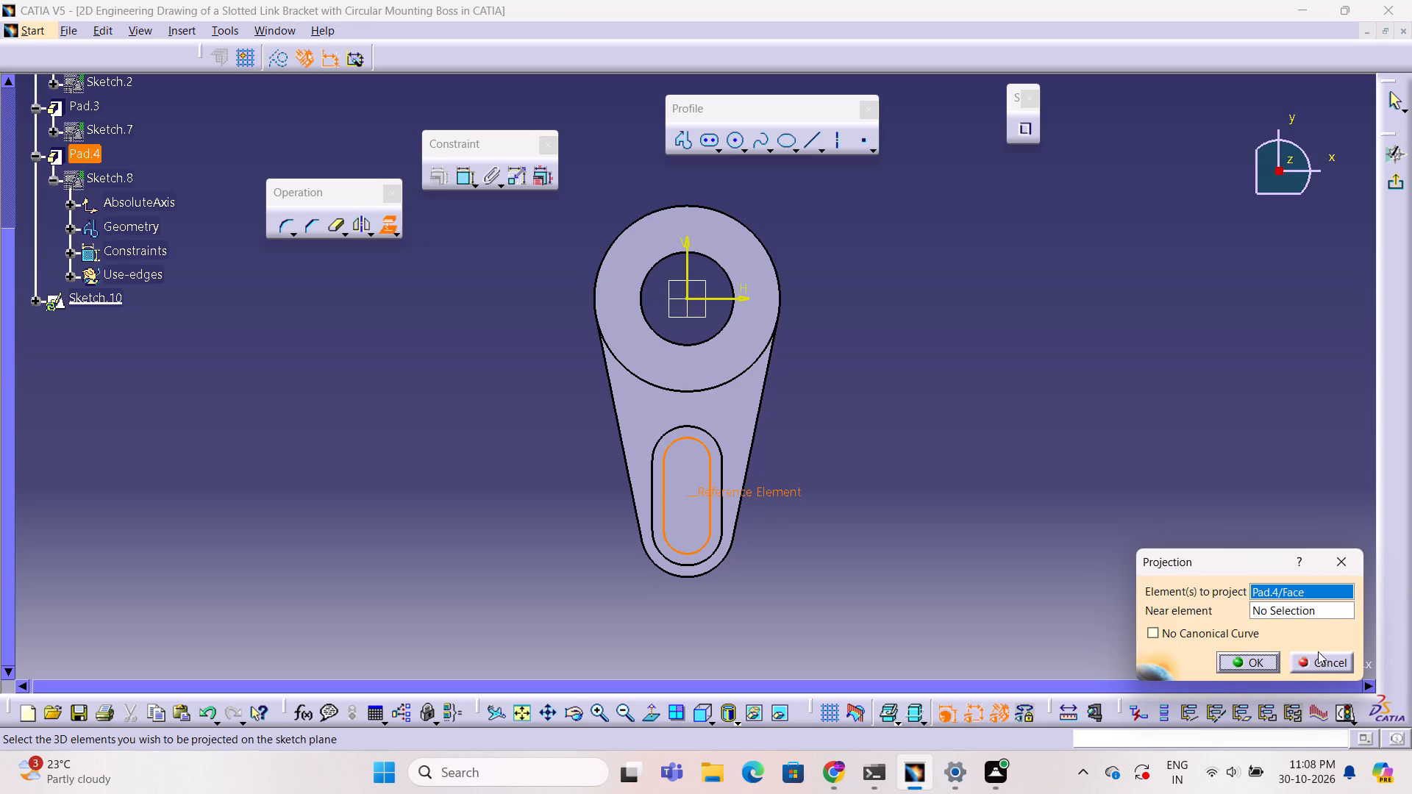
pyautogui.click(1262, 659)
pyautogui.click(1397, 179)
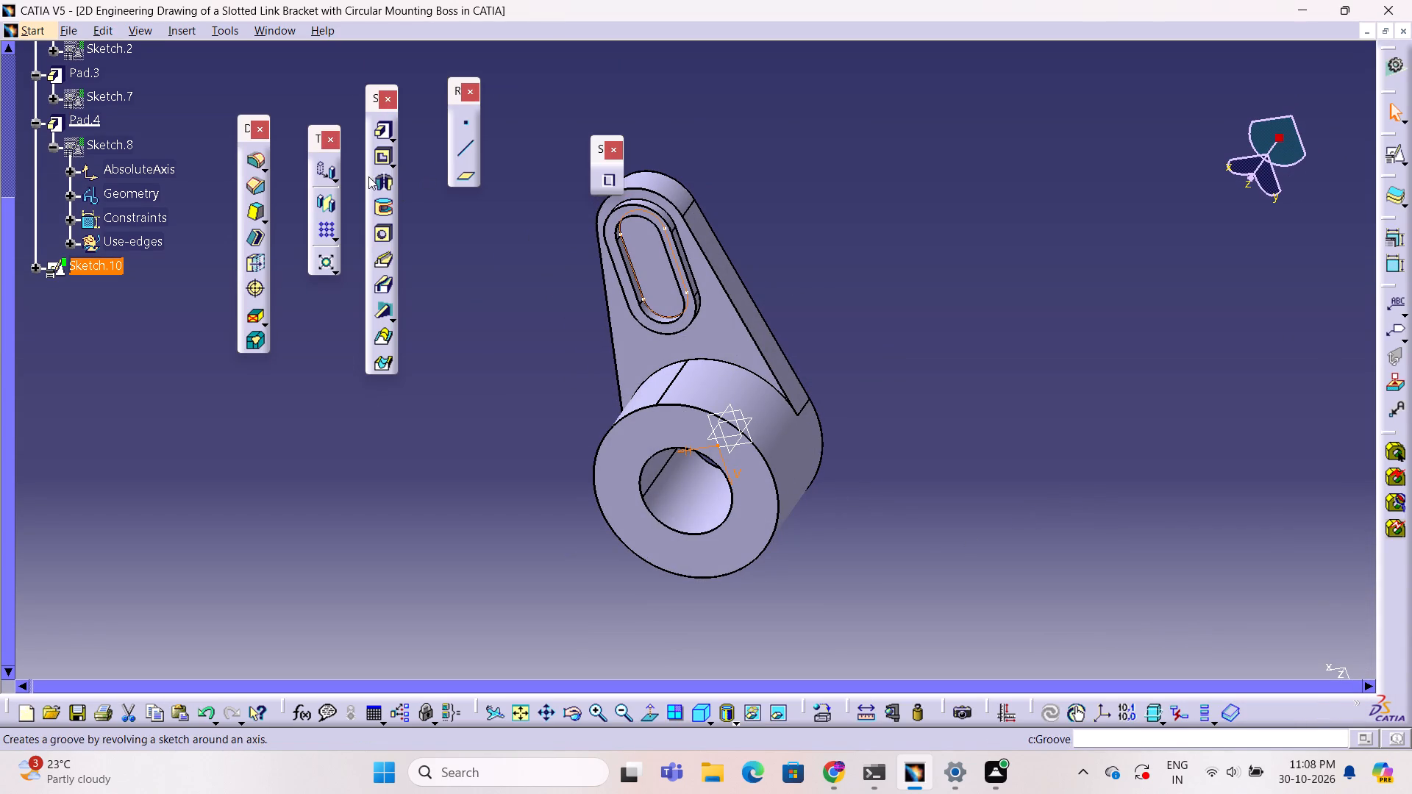
# Pocket the projected slot outline through the arm with the limit type Up to last.
pyautogui.click(379, 160)
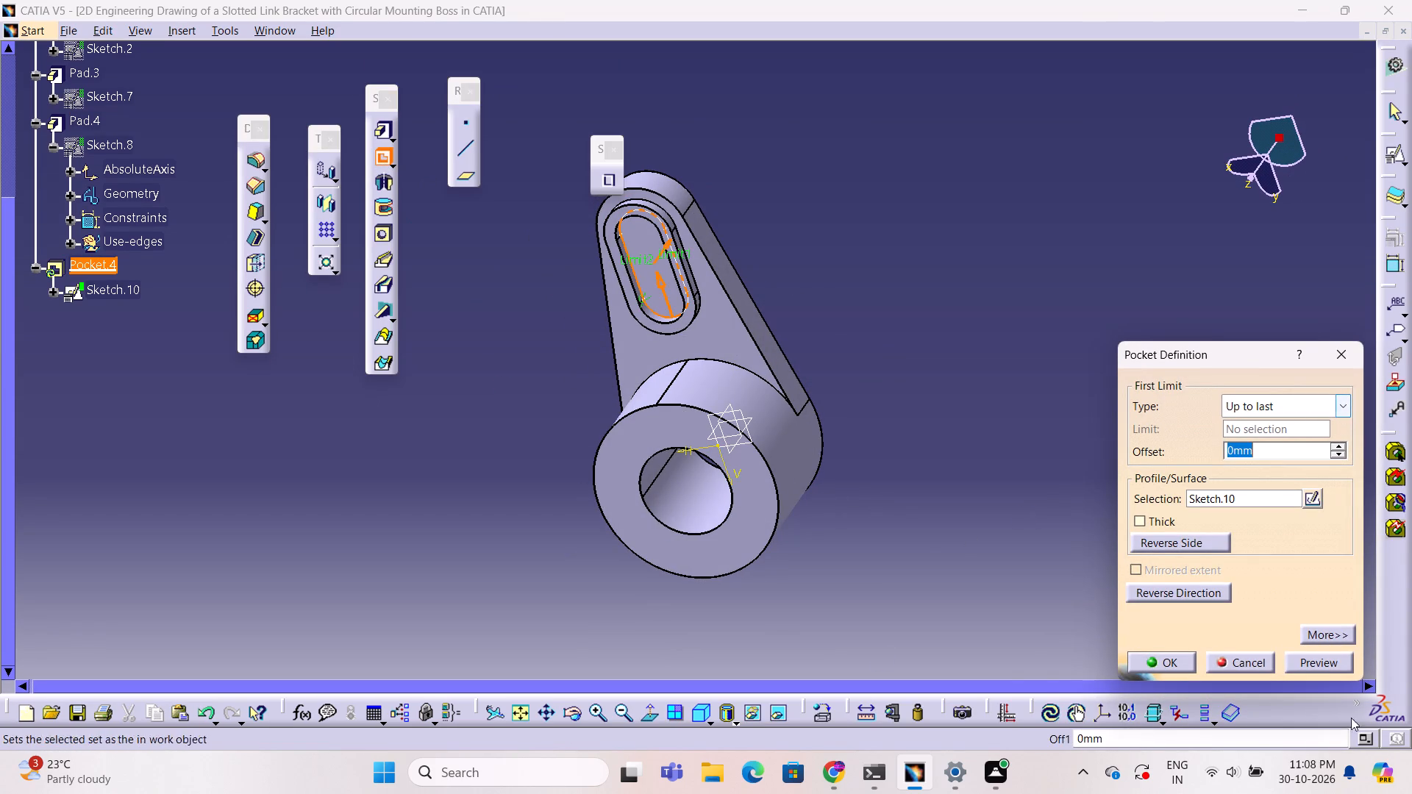
pyautogui.click(1333, 666)
pyautogui.click(1177, 661)
pyautogui.click(988, 631)
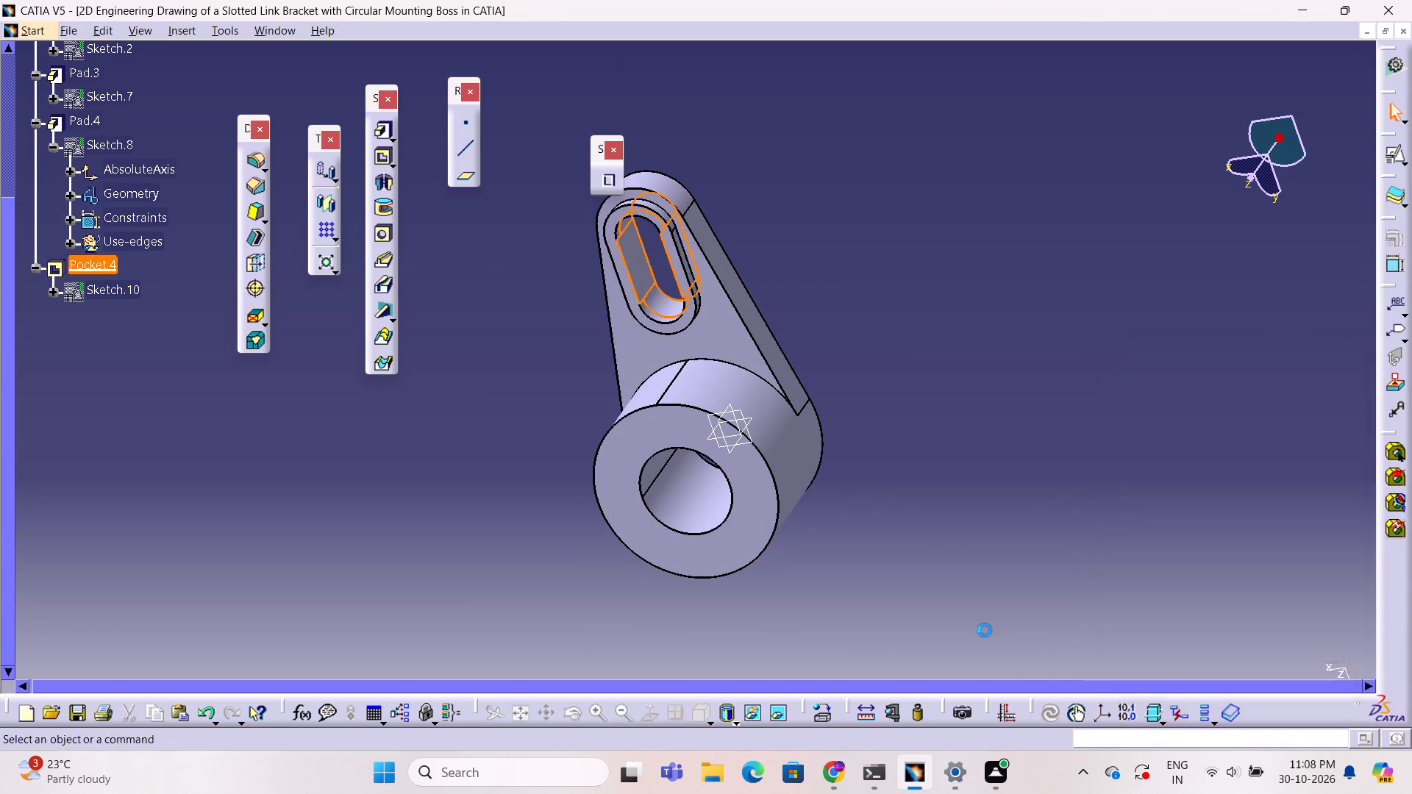
# Start a new positioned sketch on the yz plane.
pyautogui.keyDown('ctrl'); pyautogui.moveTo(986, 631); pyautogui.dragTo(996, 614, button='middle'); pyautogui.keyUp('ctrl')
pyautogui.keyDown('ctrl'); pyautogui.moveTo(986, 631); pyautogui.dragTo(996, 614, button='right'); pyautogui.keyUp('ctrl')
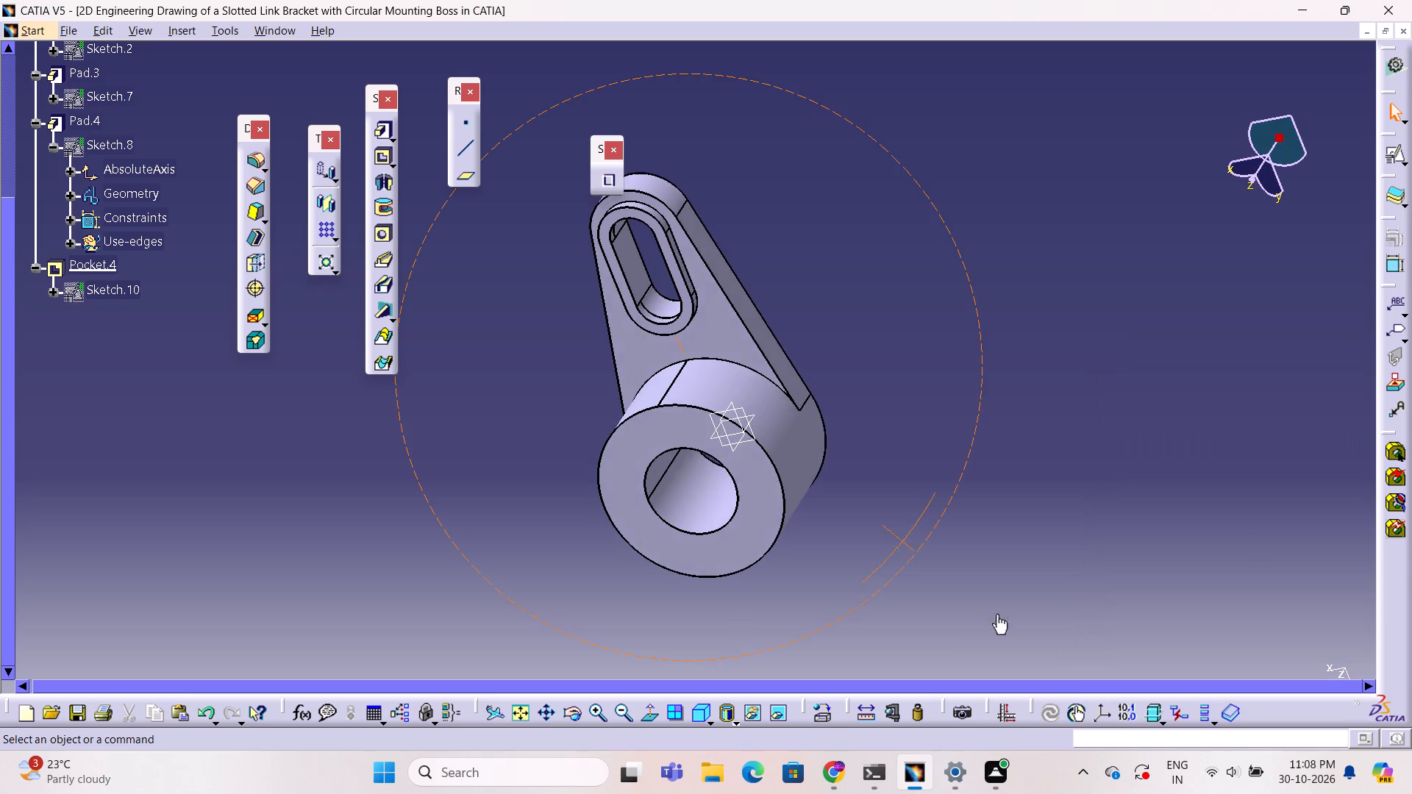
pyautogui.keyDown('ctrl'); pyautogui.moveTo(996, 614); pyautogui.dragTo(1070, 537, button='middle'); pyautogui.keyUp('ctrl')
pyautogui.keyDown('ctrl'); pyautogui.moveTo(996, 614); pyautogui.dragTo(1070, 537, button='right'); pyautogui.keyUp('ctrl')
pyautogui.keyDown('ctrl'); pyautogui.rightClick(1070, 537); pyautogui.keyUp('ctrl')
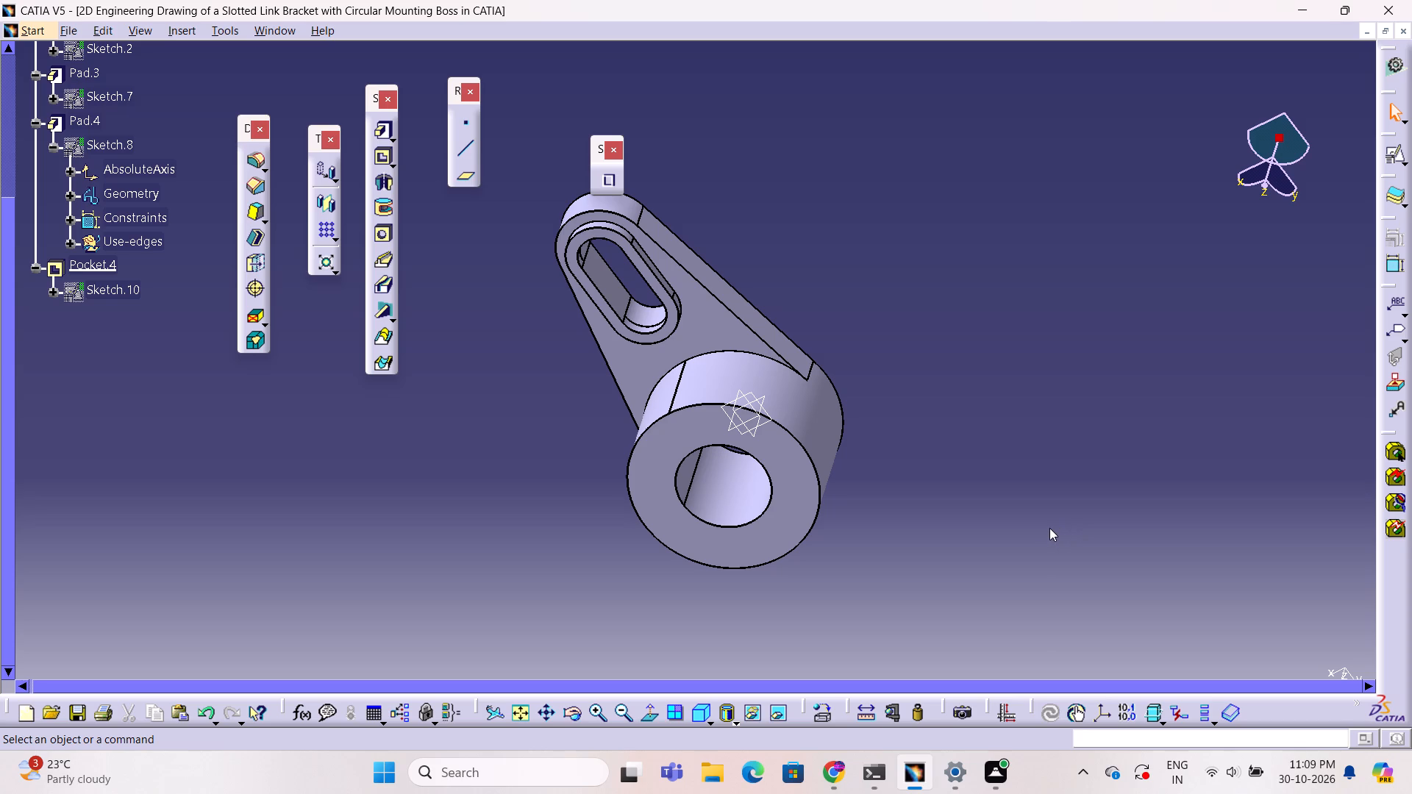
pyautogui.click(706, 719)
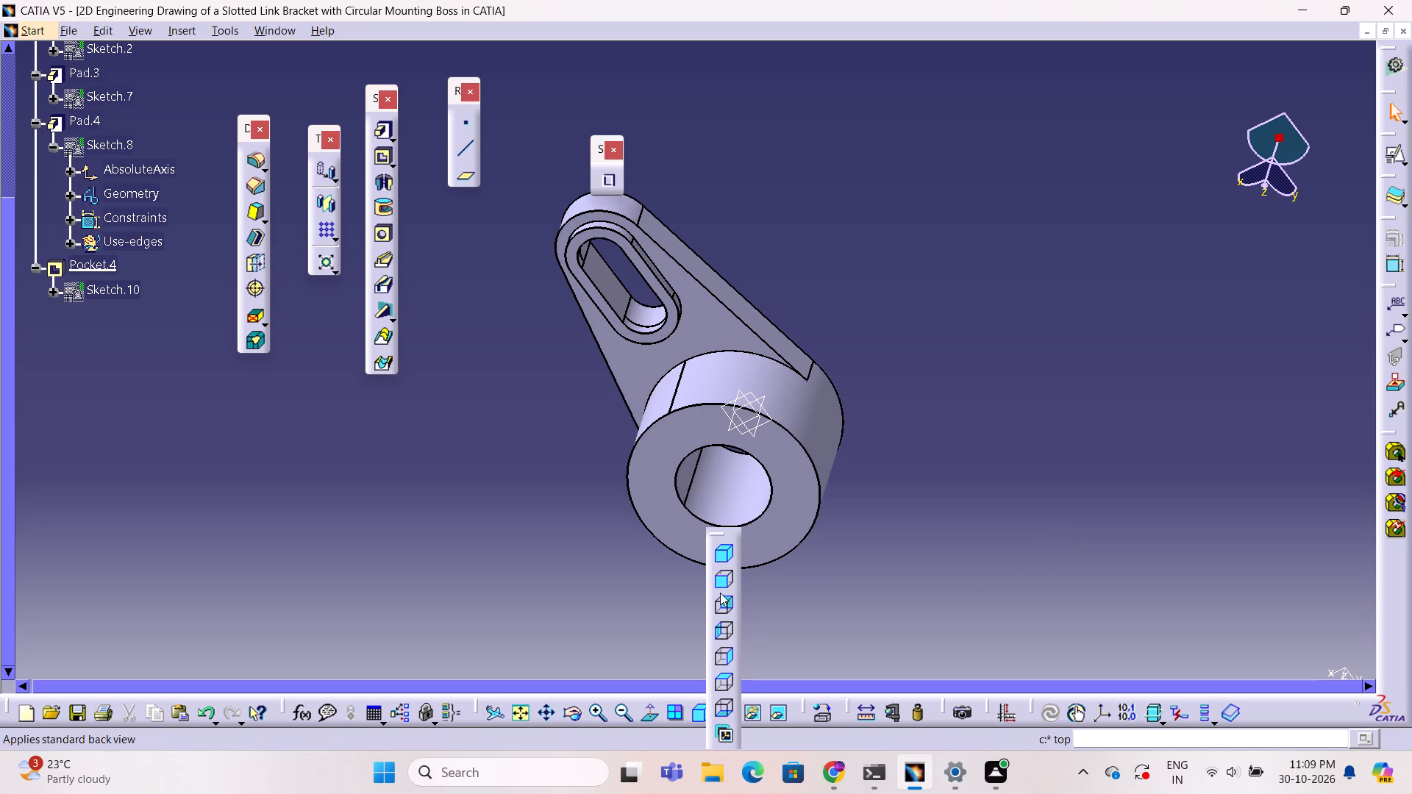
pyautogui.click(727, 582)
pyautogui.click(890, 551)
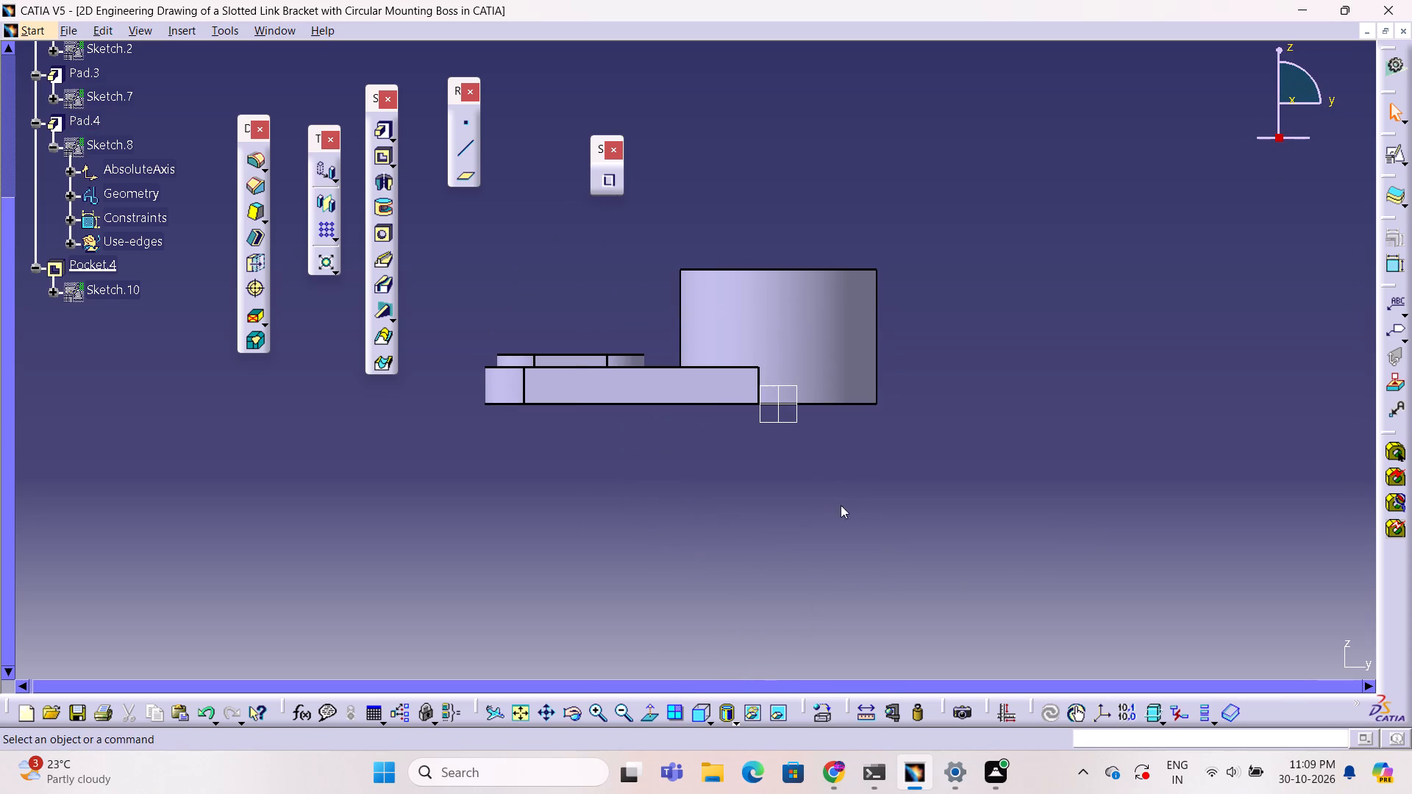
pyautogui.click(797, 396)
pyautogui.click(1386, 165)
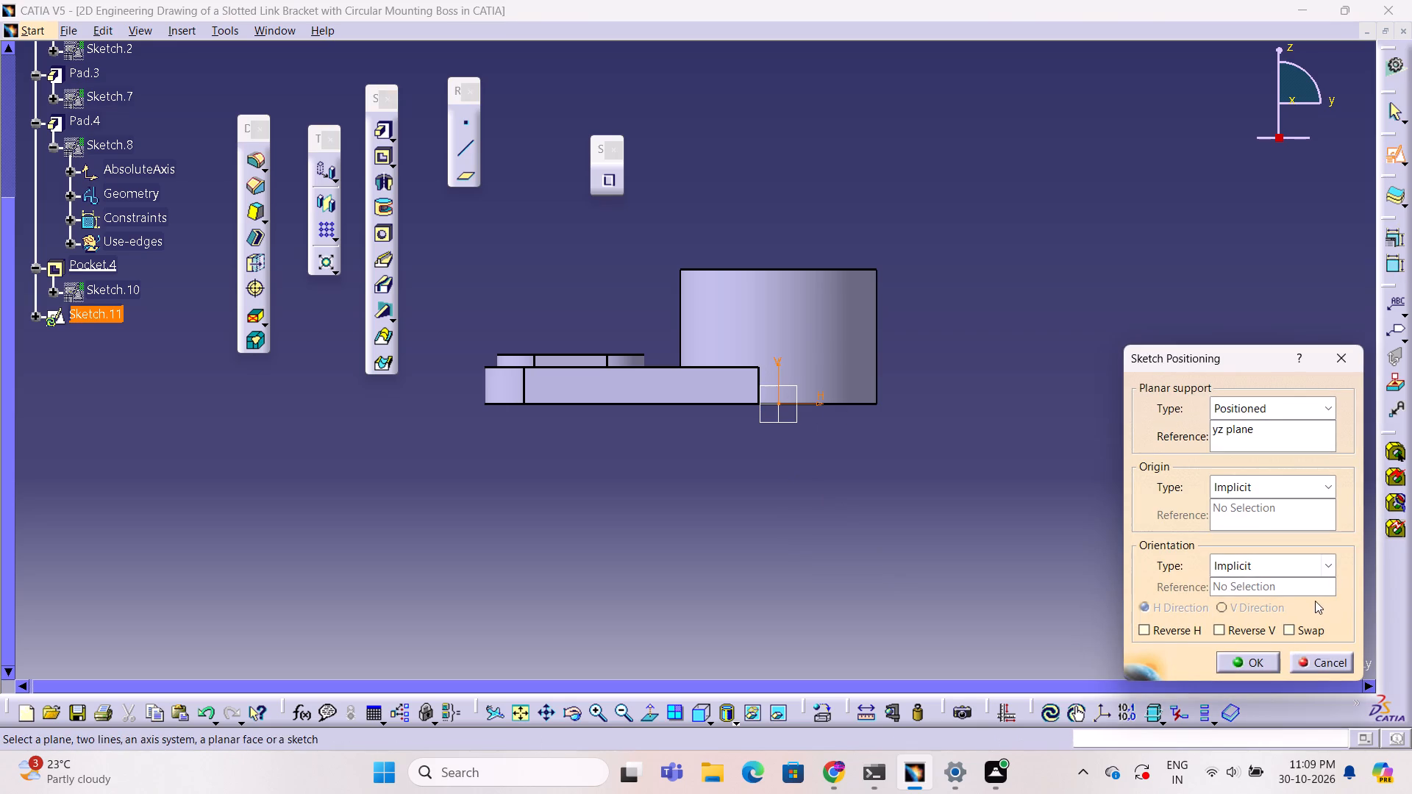
pyautogui.click(1260, 661)
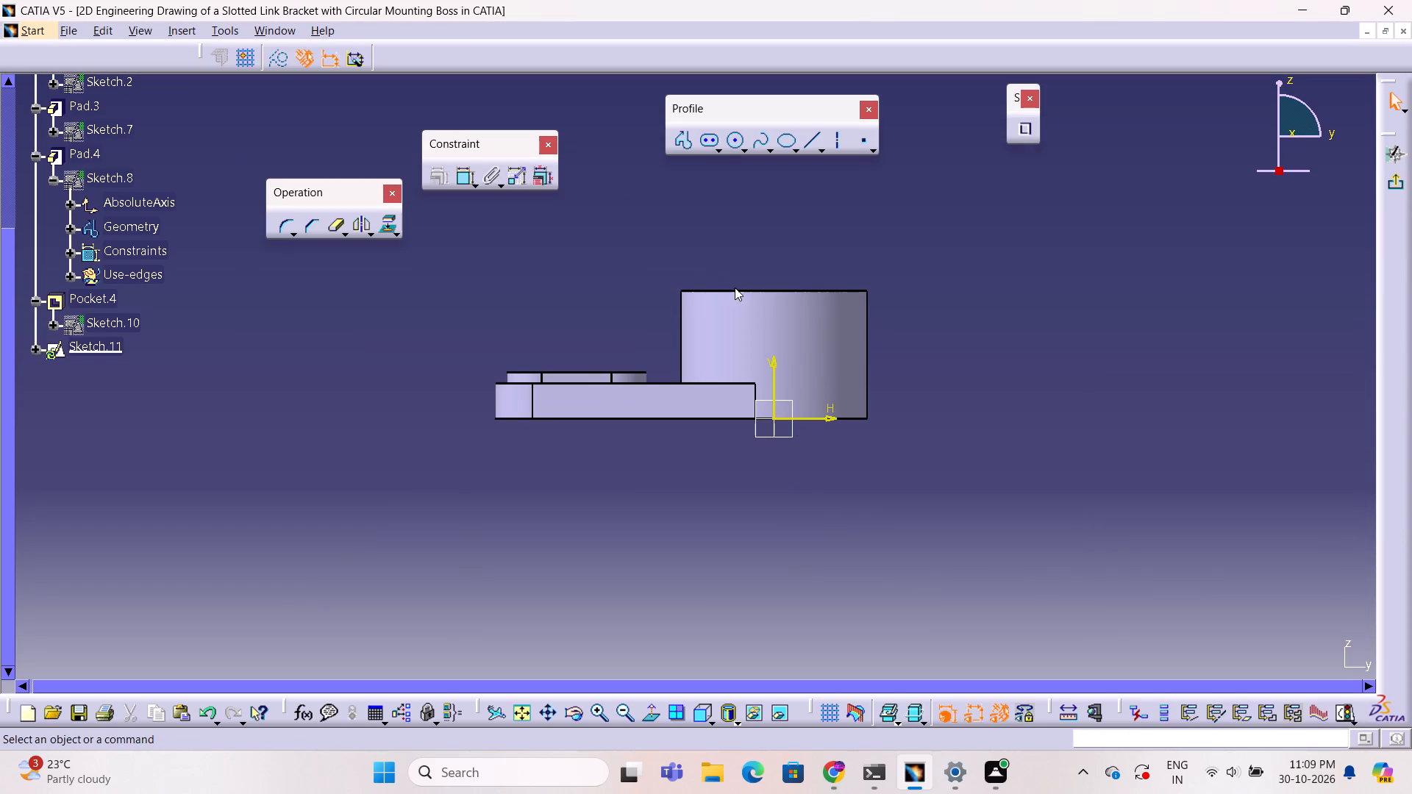
# Project the top edges of the boss, raised slot rim and arm into the sketch, and make them construction elements.
pyautogui.click(736, 293)
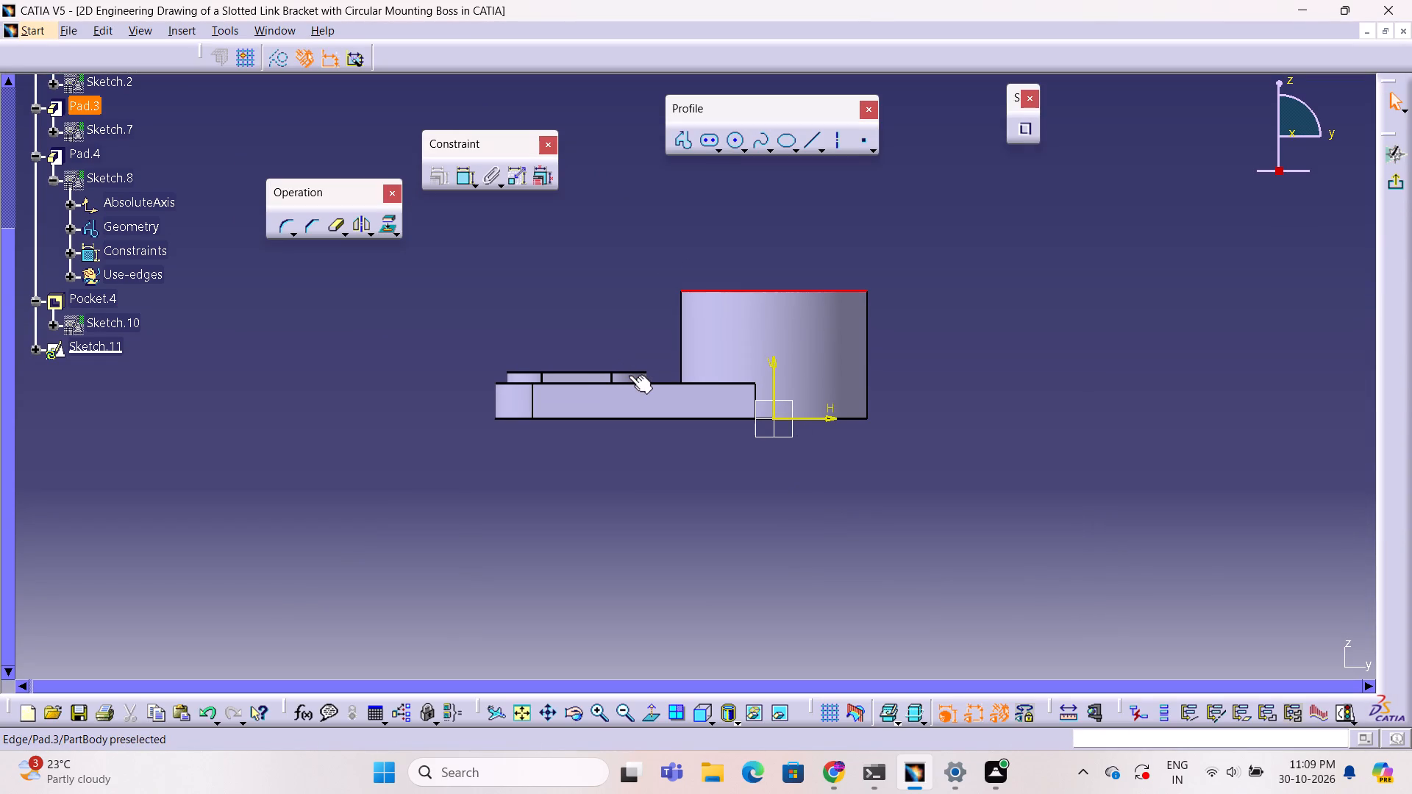
pyautogui.keyDown('ctrl'); pyautogui.click(632, 370); pyautogui.keyUp('ctrl')
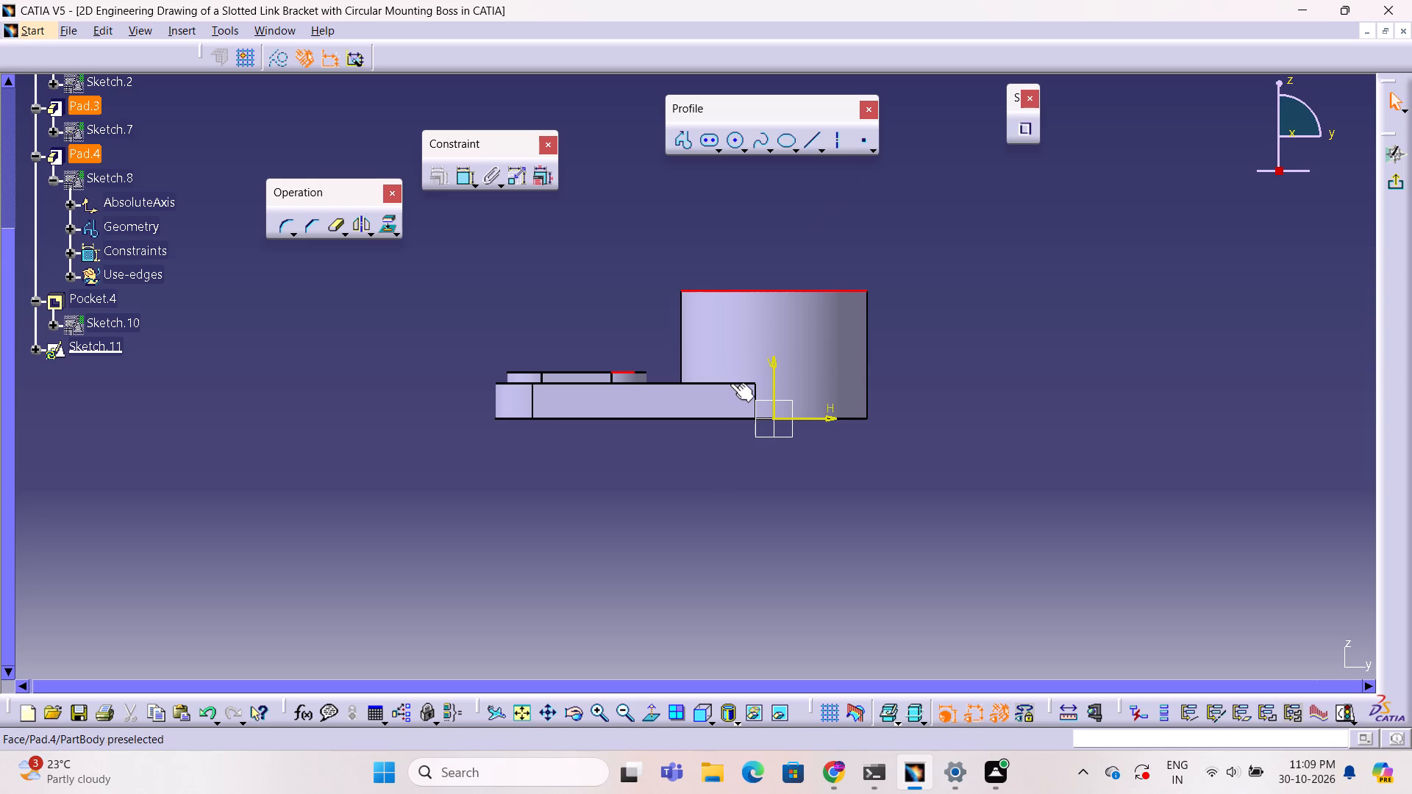
pyautogui.keyDown('ctrl'); pyautogui.click(730, 382); pyautogui.keyUp('ctrl')
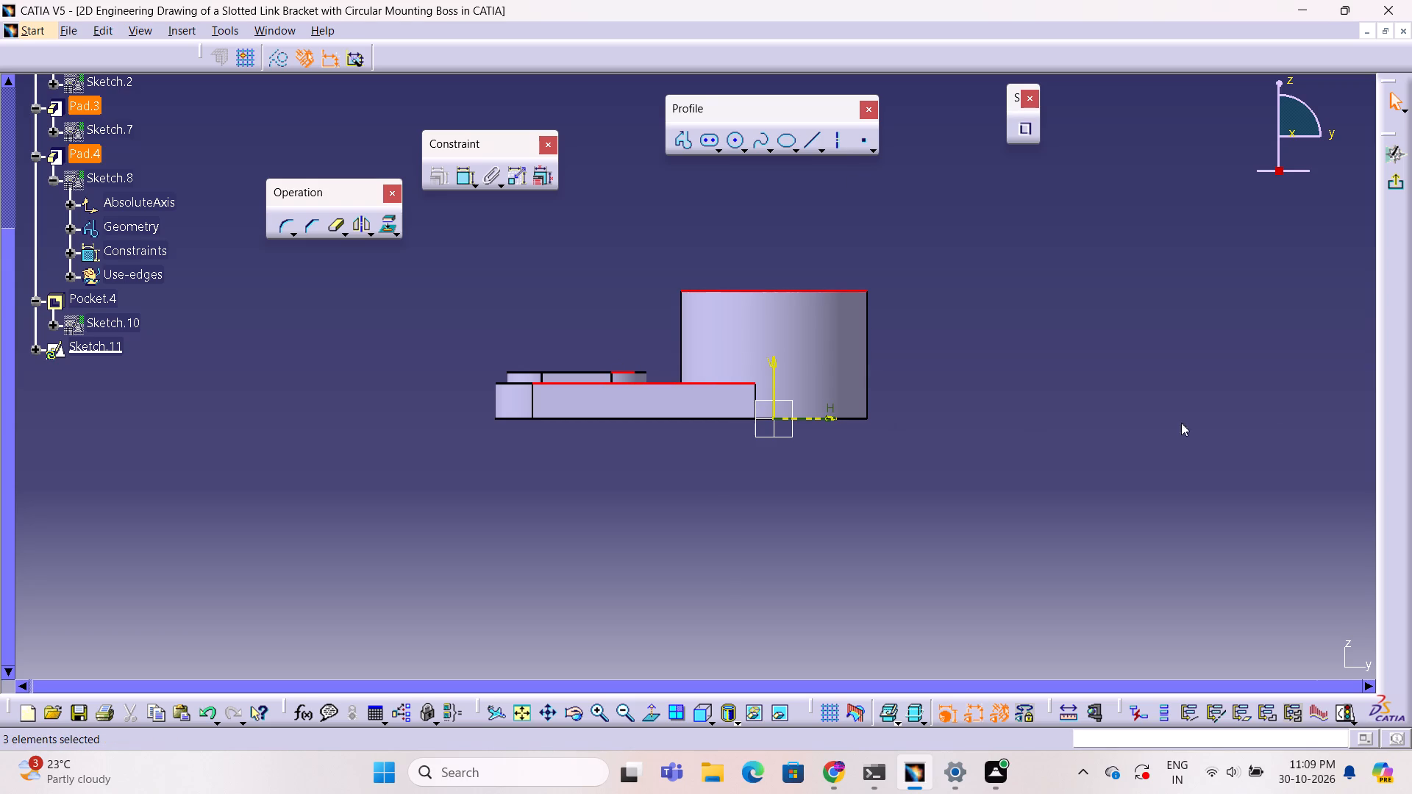
pyautogui.click(384, 231)
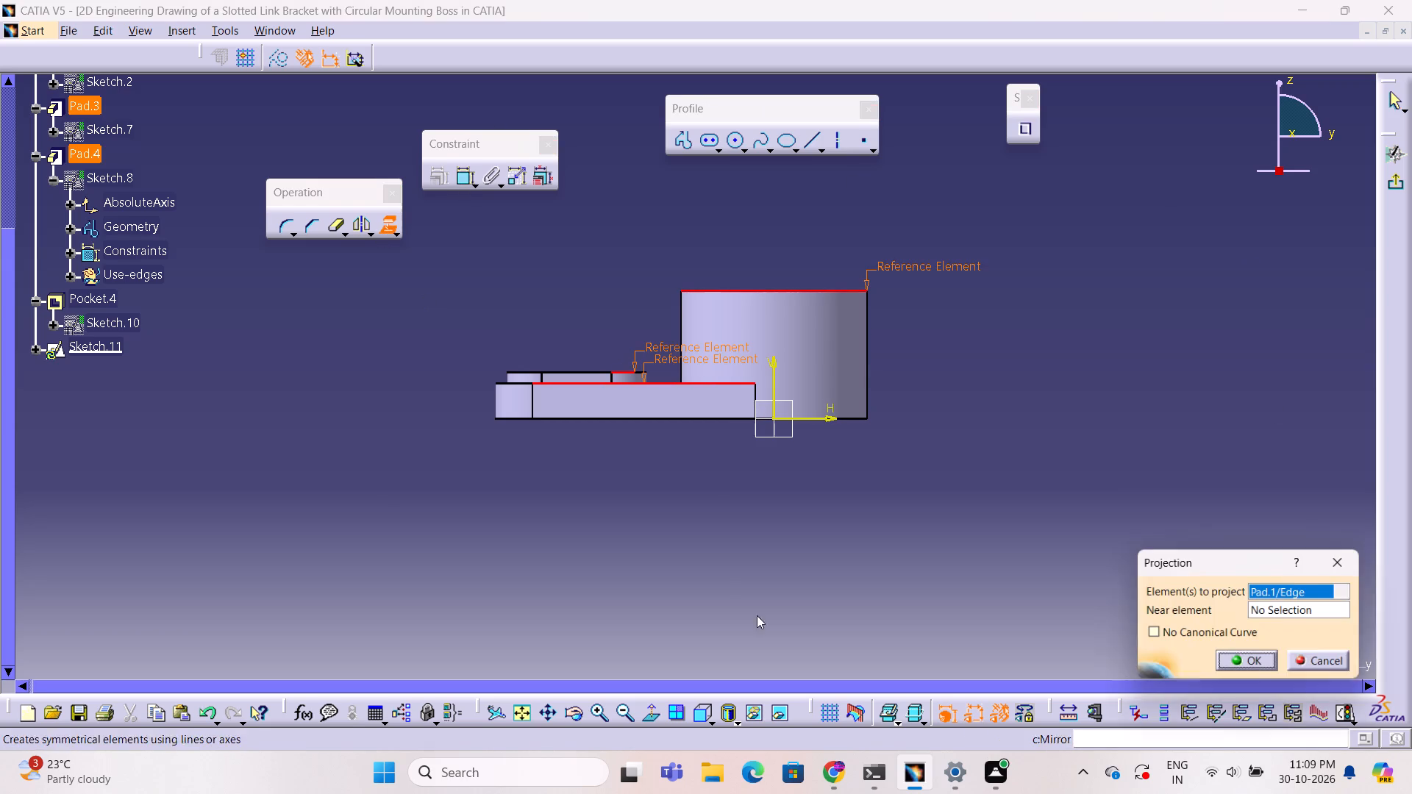
pyautogui.click(1249, 665)
pyautogui.click(832, 651)
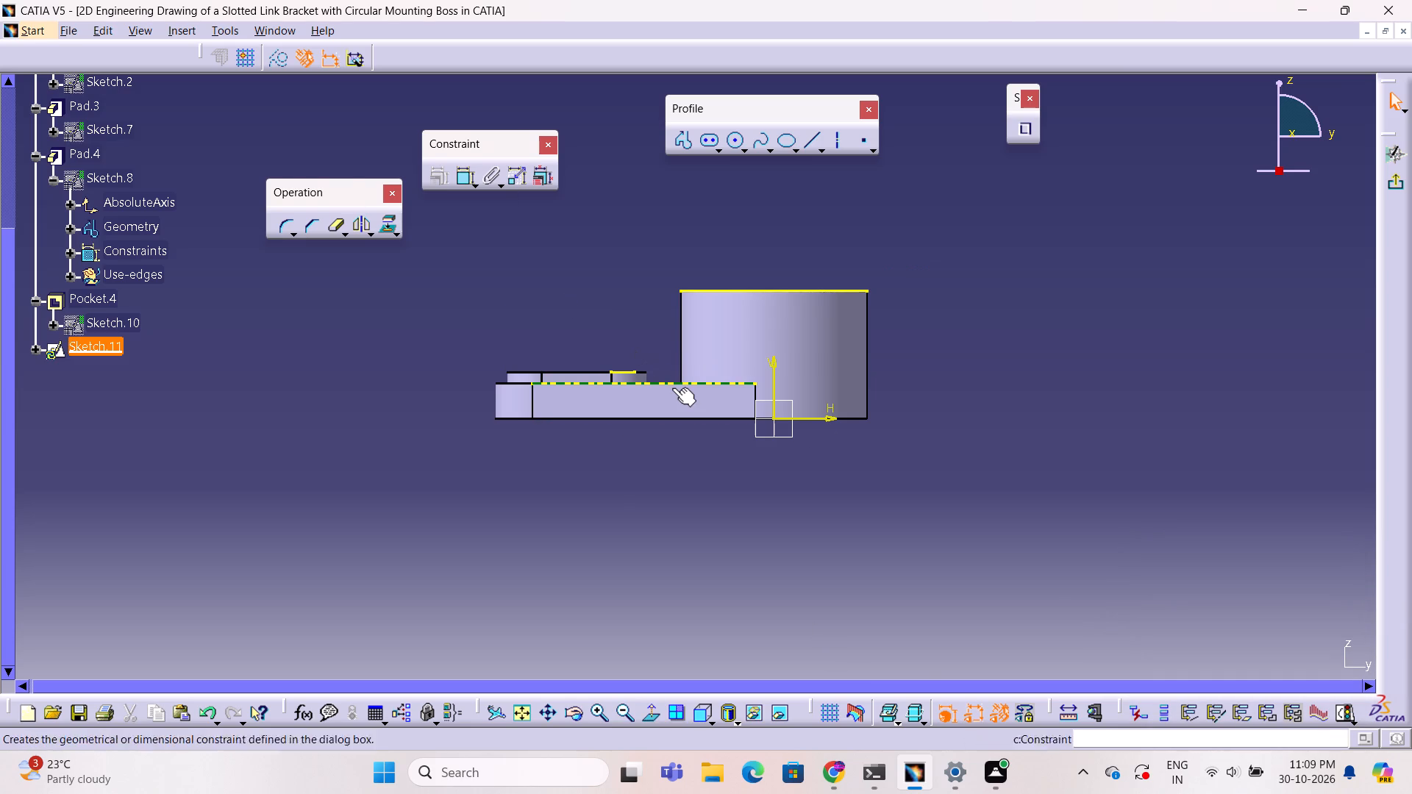
pyautogui.hotkey('ctrl', 'z')
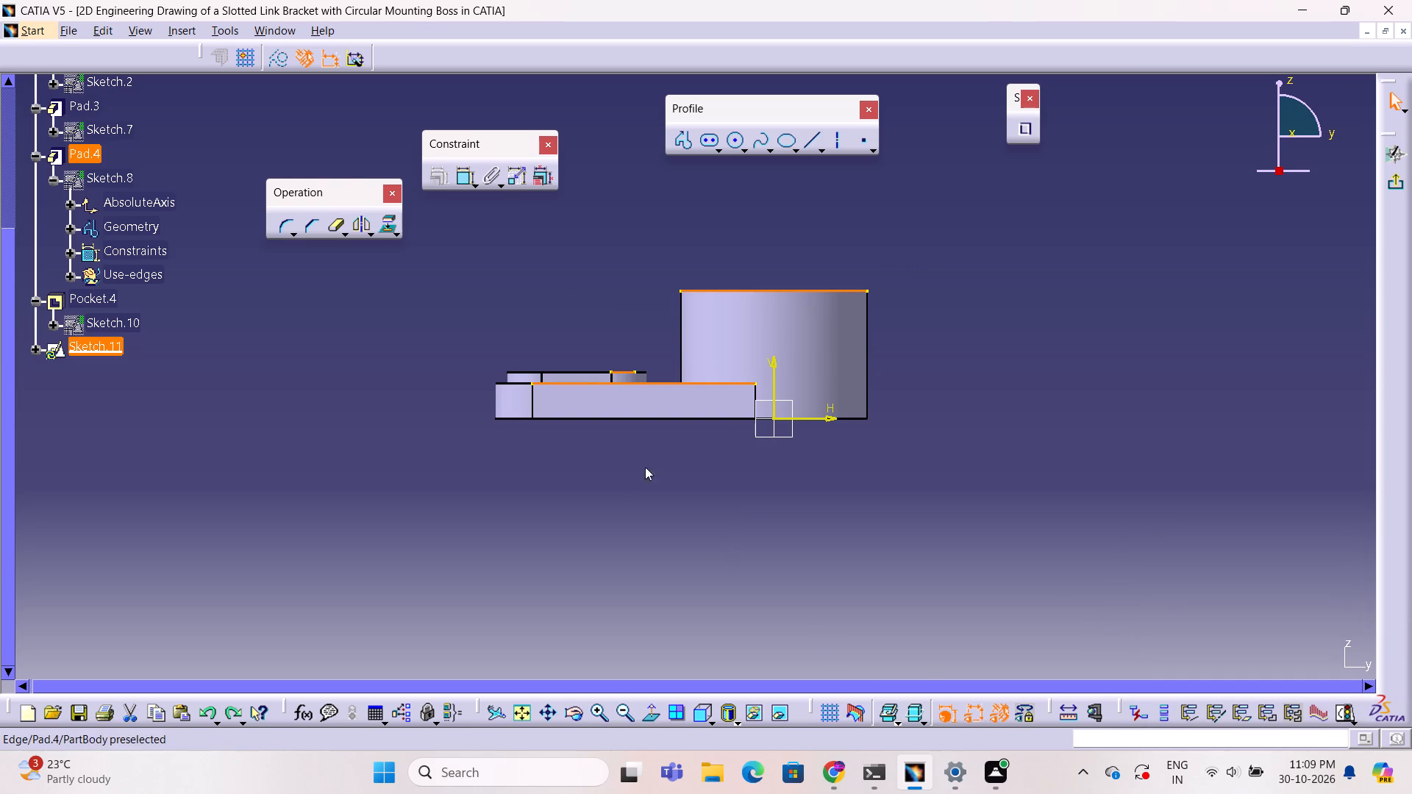
pyautogui.click(275, 54)
pyautogui.click(533, 464)
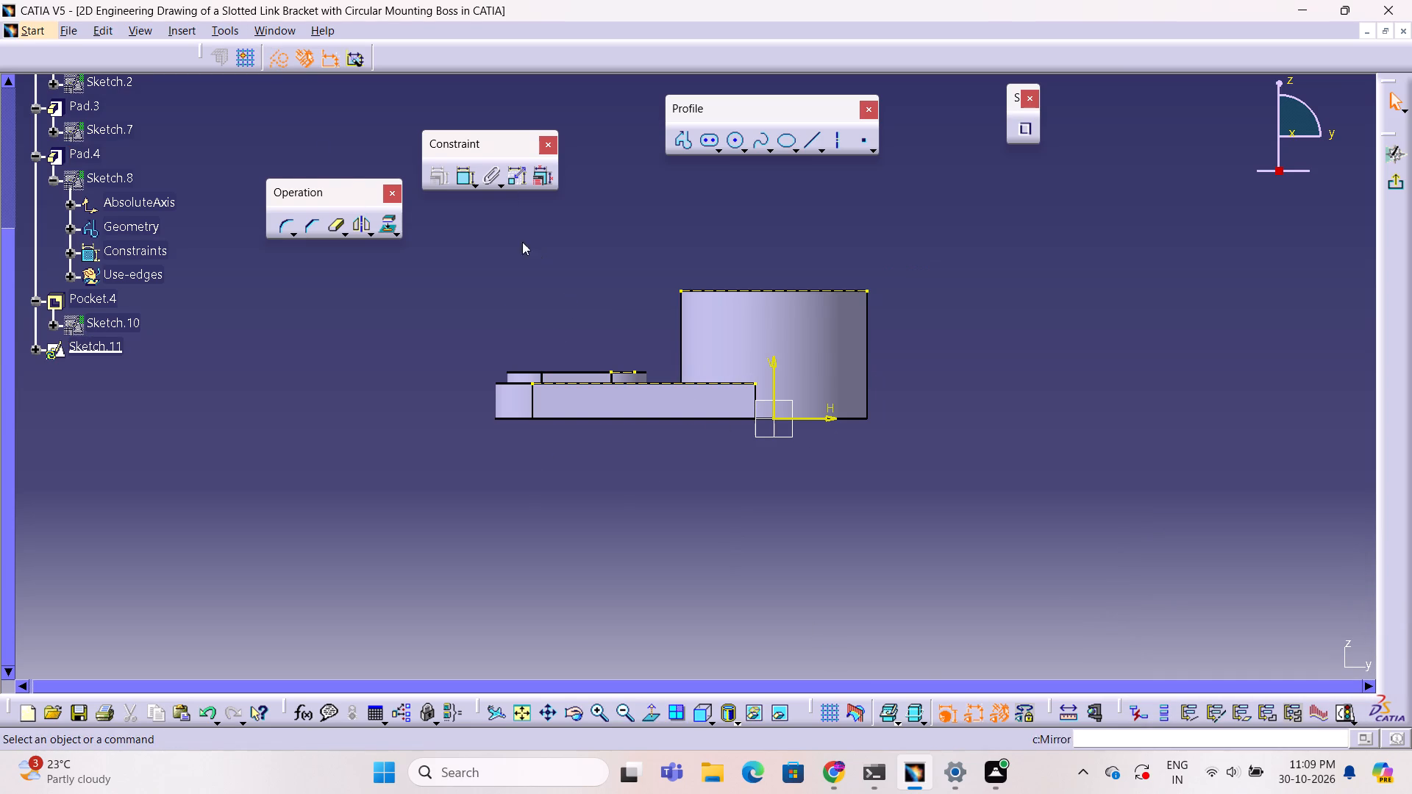
# Draw a standard vertical line 40 mm long along the boss's side, from its top corner to the arm's top edge.
pyautogui.click(682, 138)
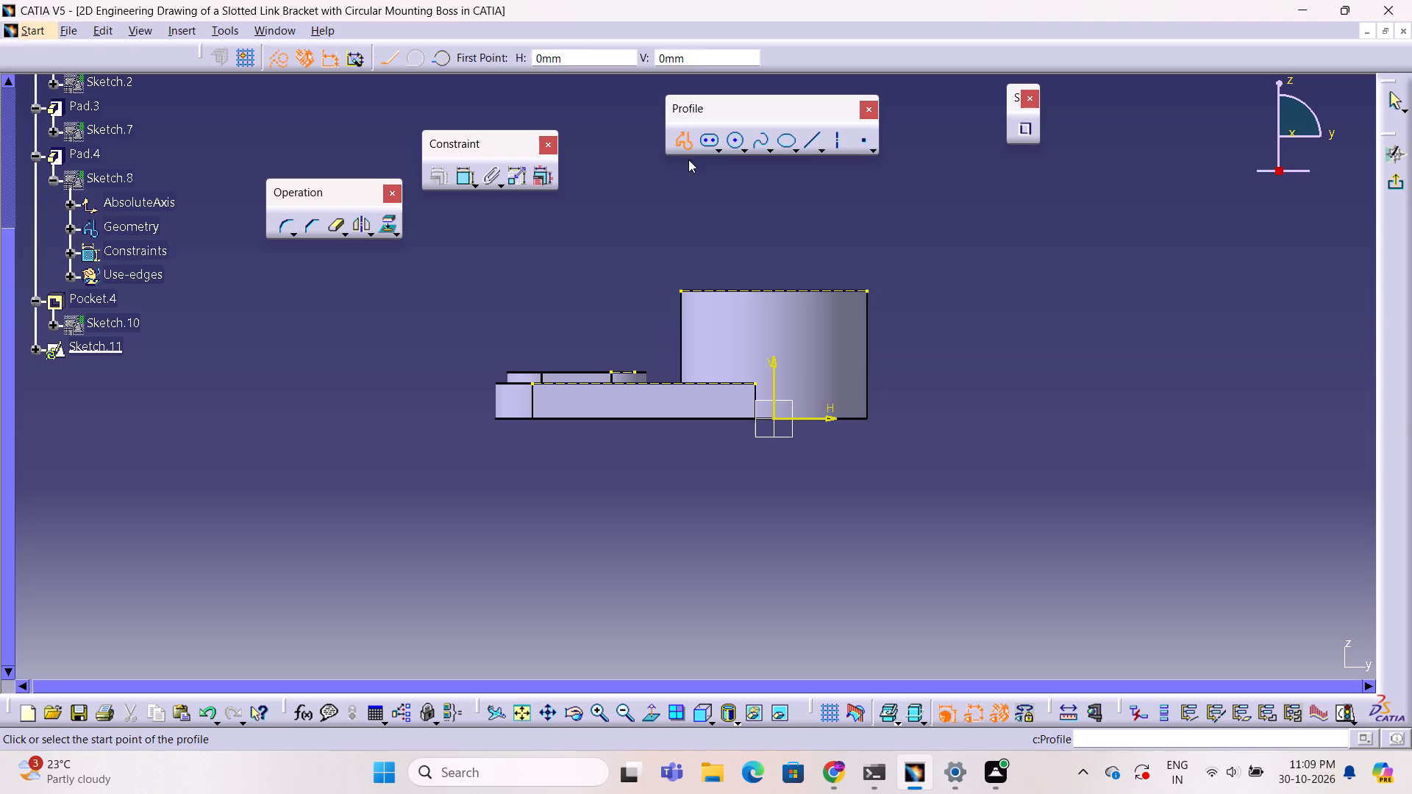
pyautogui.click(680, 288)
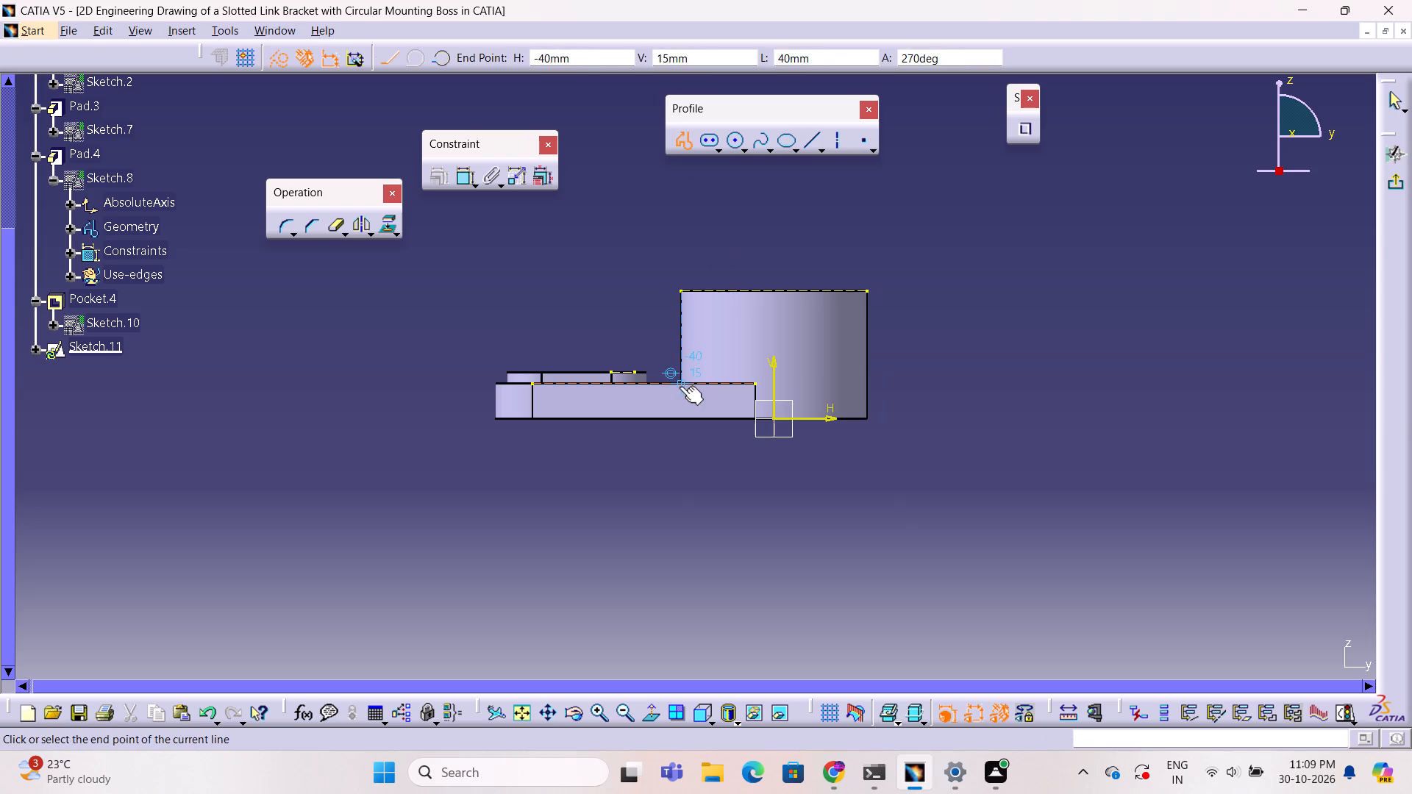
pyautogui.click(276, 54)
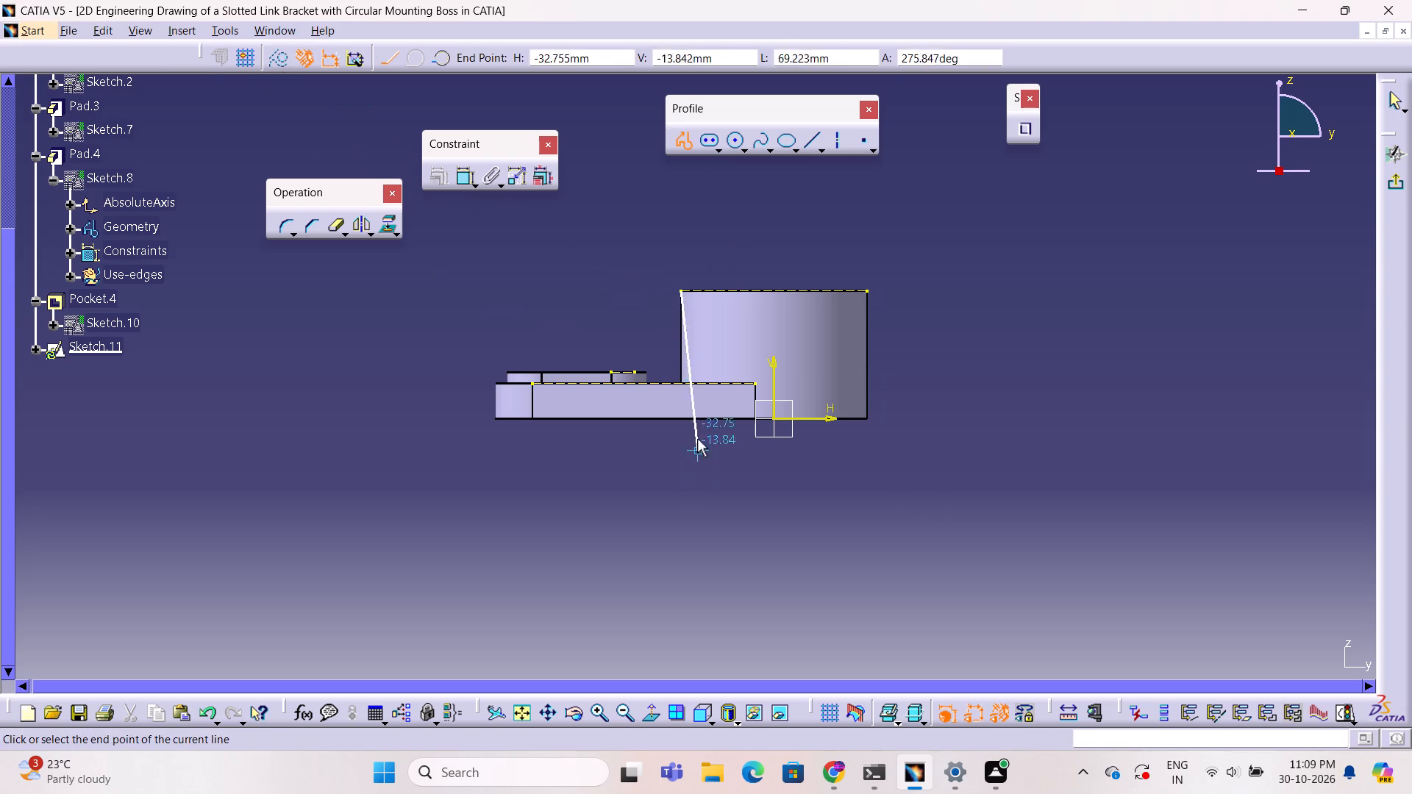
pyautogui.click(682, 385)
pyautogui.press('Escape')
pyautogui.press('Escape')
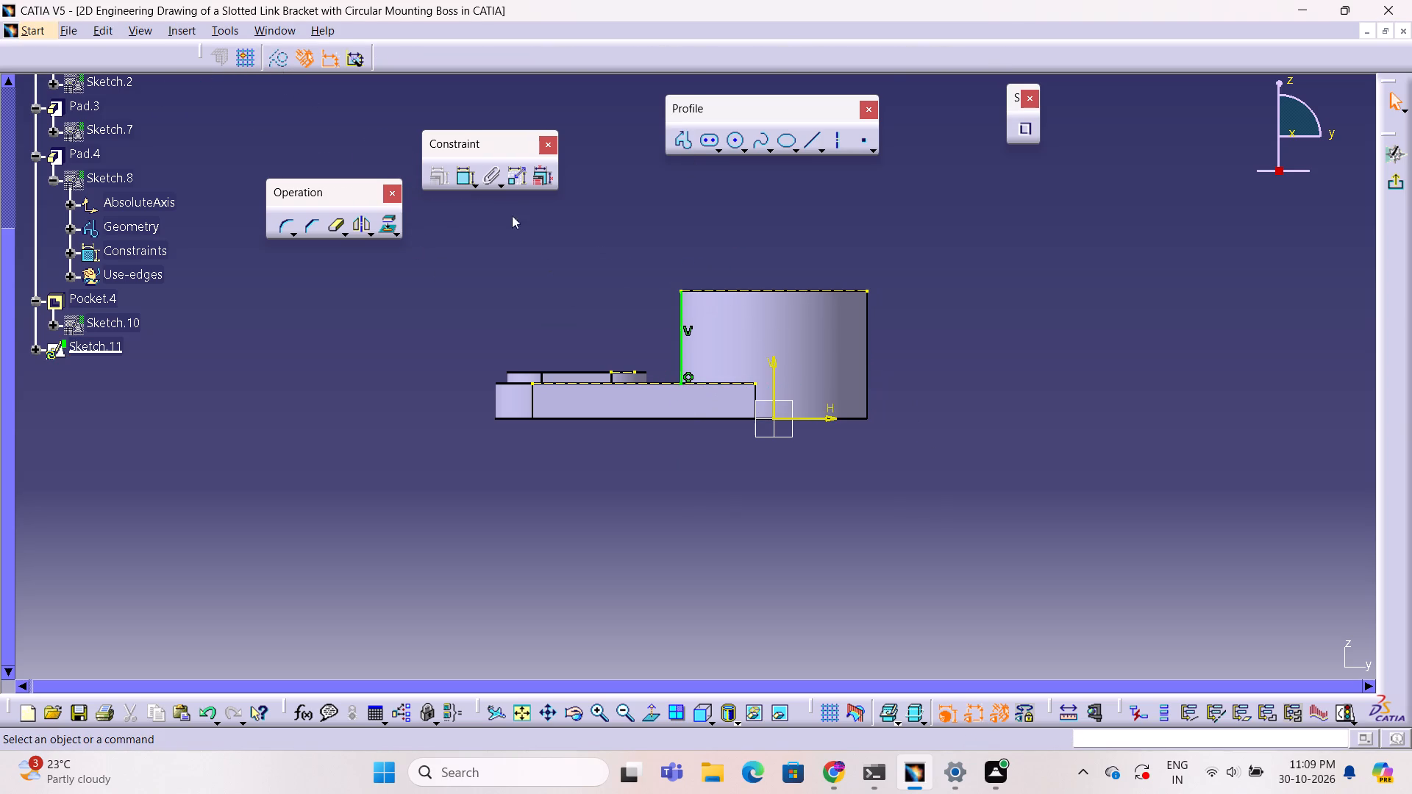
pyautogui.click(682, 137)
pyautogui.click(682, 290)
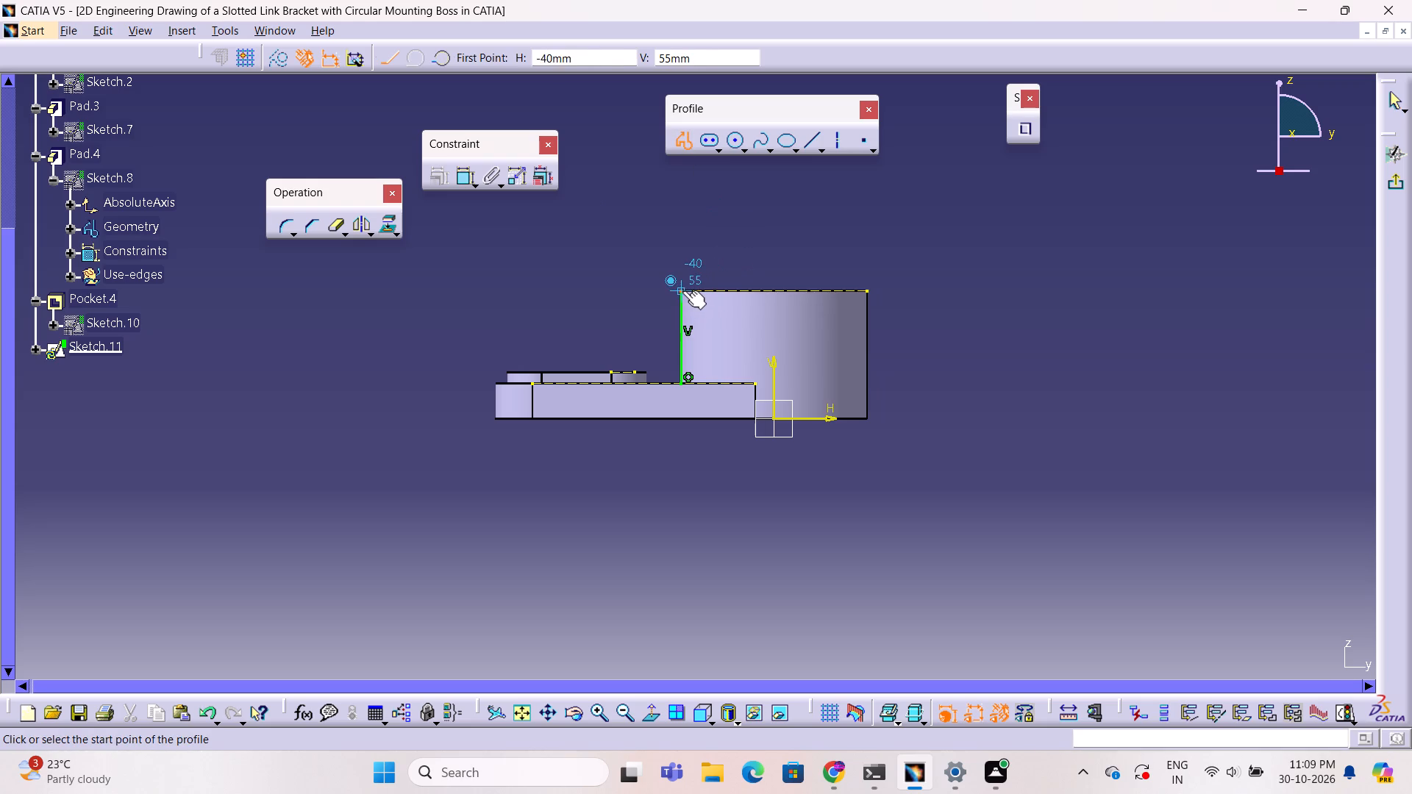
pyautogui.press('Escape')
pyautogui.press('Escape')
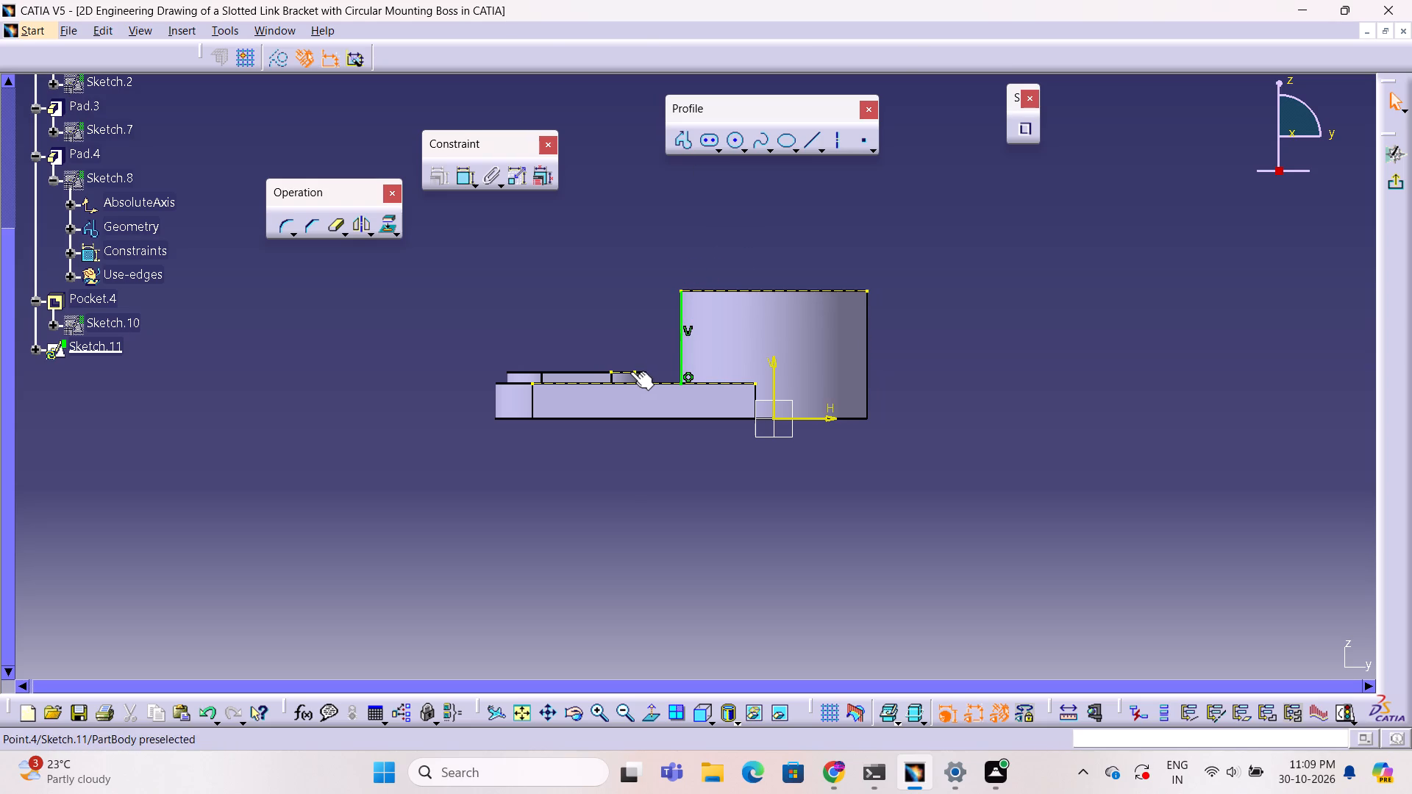
# Replace the slot rim's projected edge with the rim edge reaching its end nearest the boss, as a construction element.
pyautogui.click(630, 371)
pyautogui.press('Delete')
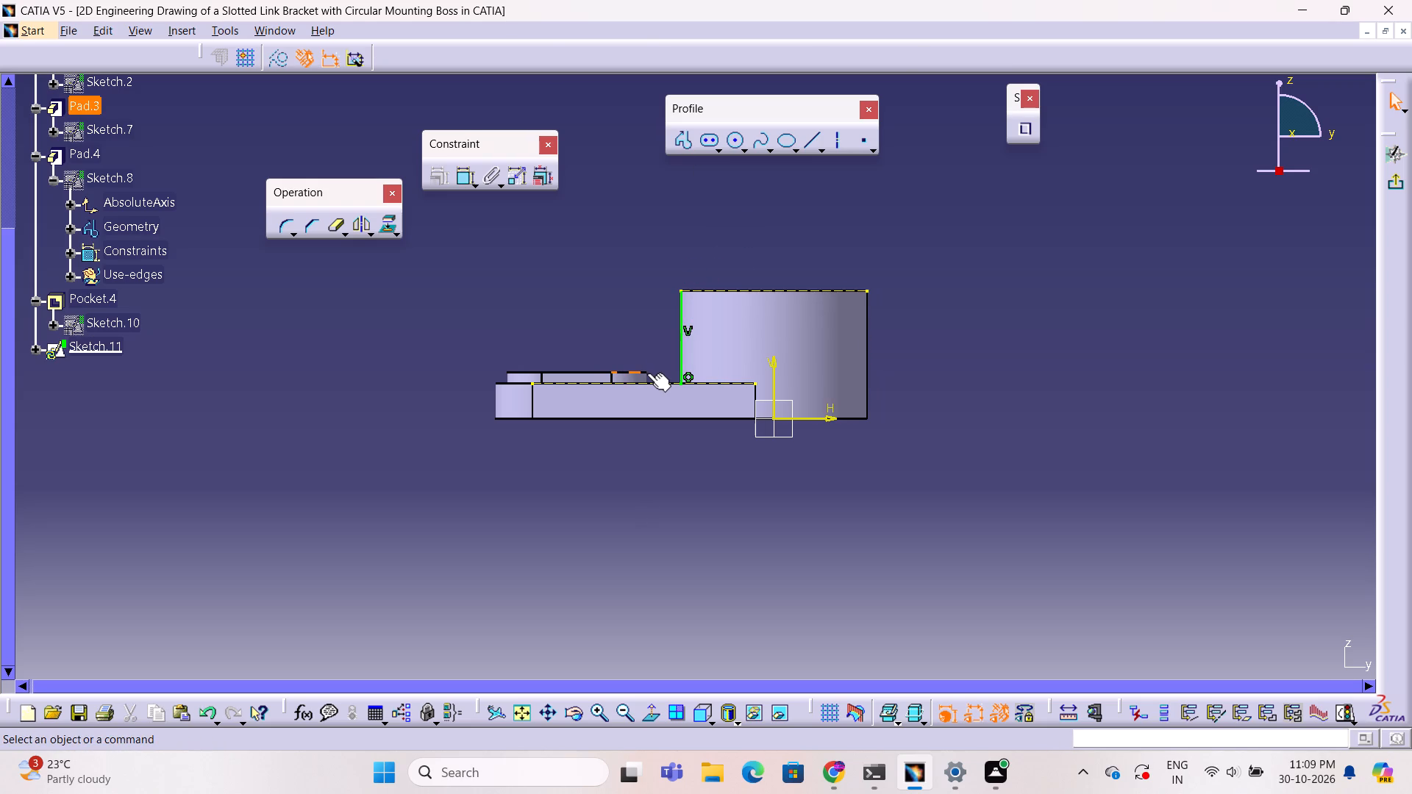
pyautogui.click(647, 373)
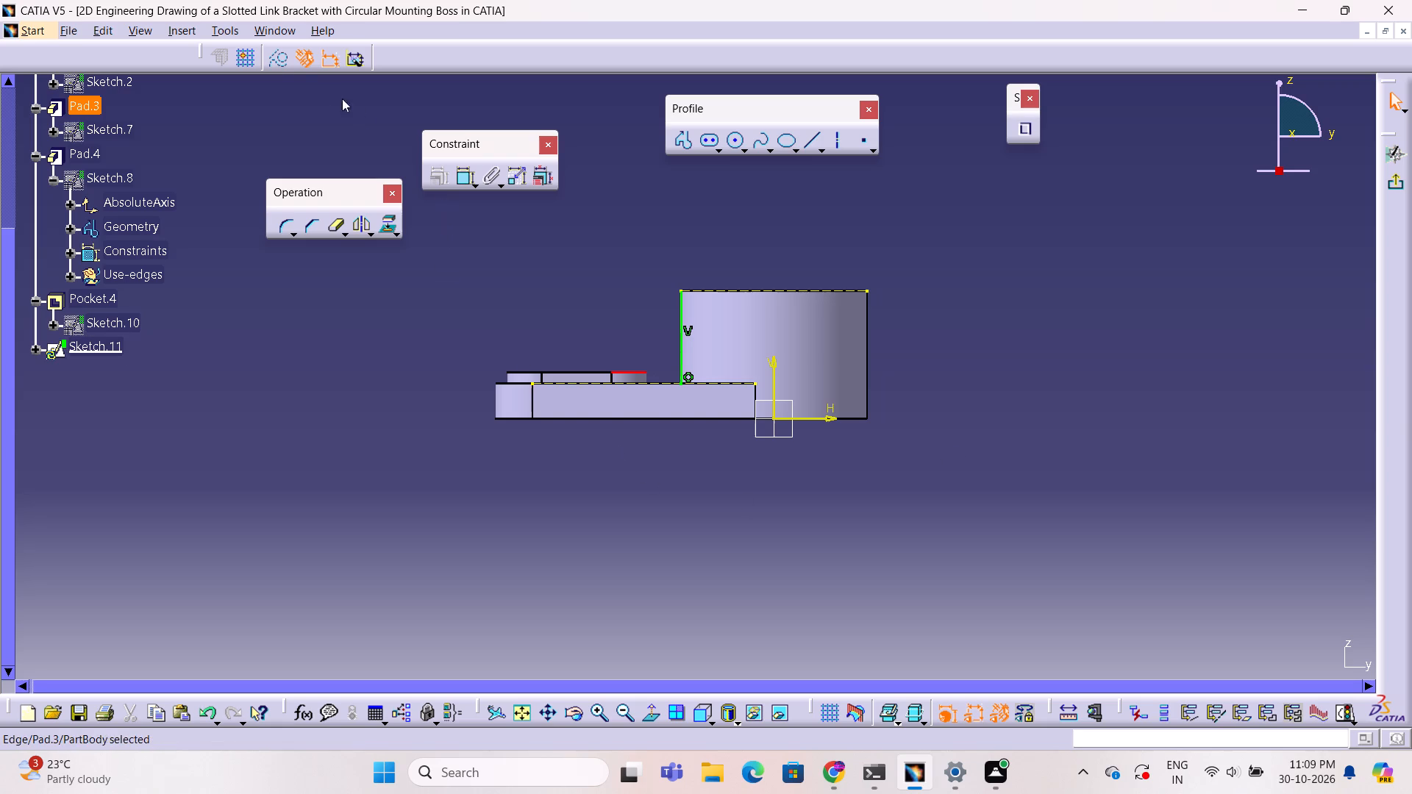
pyautogui.click(388, 227)
pyautogui.click(1227, 663)
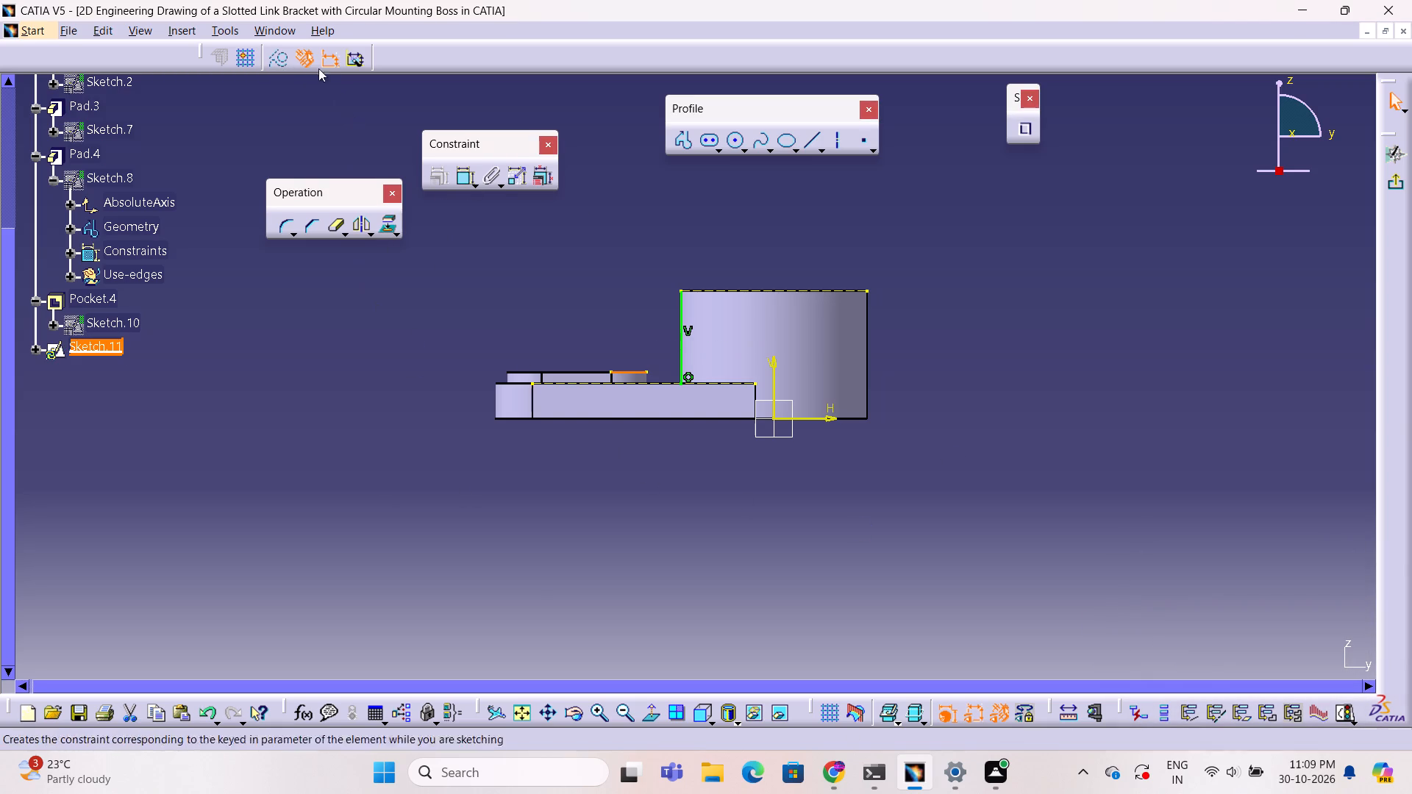
pyautogui.click(280, 64)
pyautogui.click(600, 313)
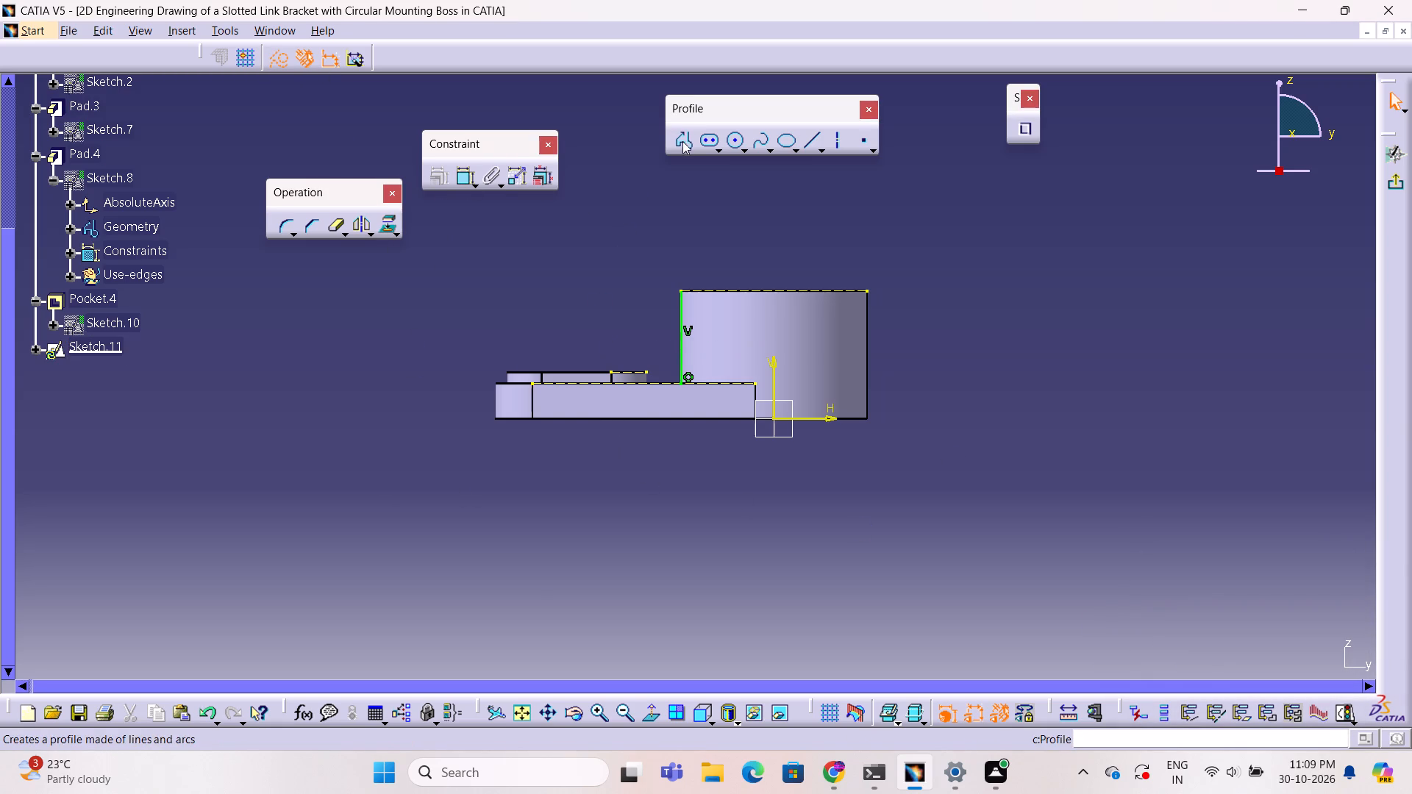
# Draw a standard sloped line about 38 mm long from the boss's top corner to the slot rim's near end.
pyautogui.click(680, 146)
pyautogui.click(682, 291)
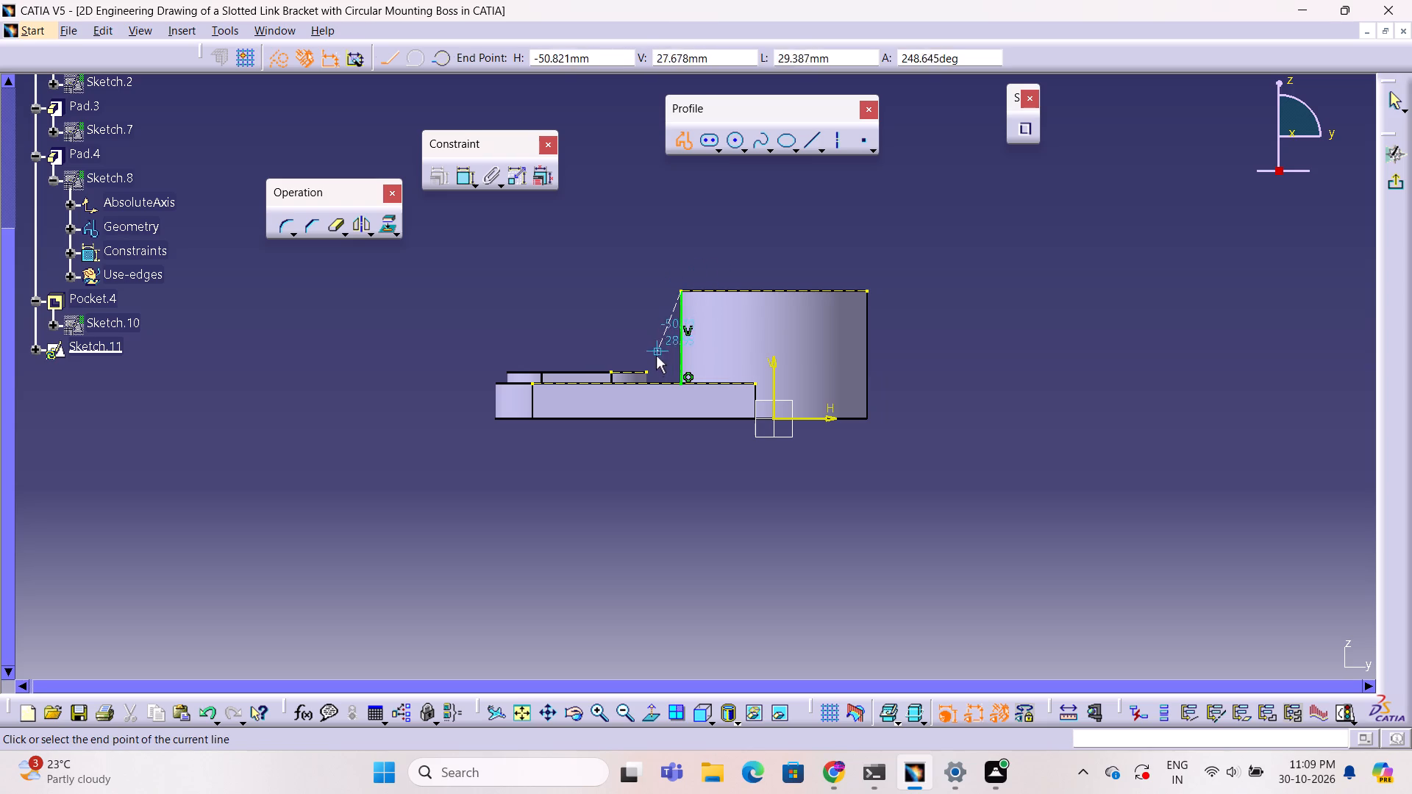
pyautogui.click(285, 62)
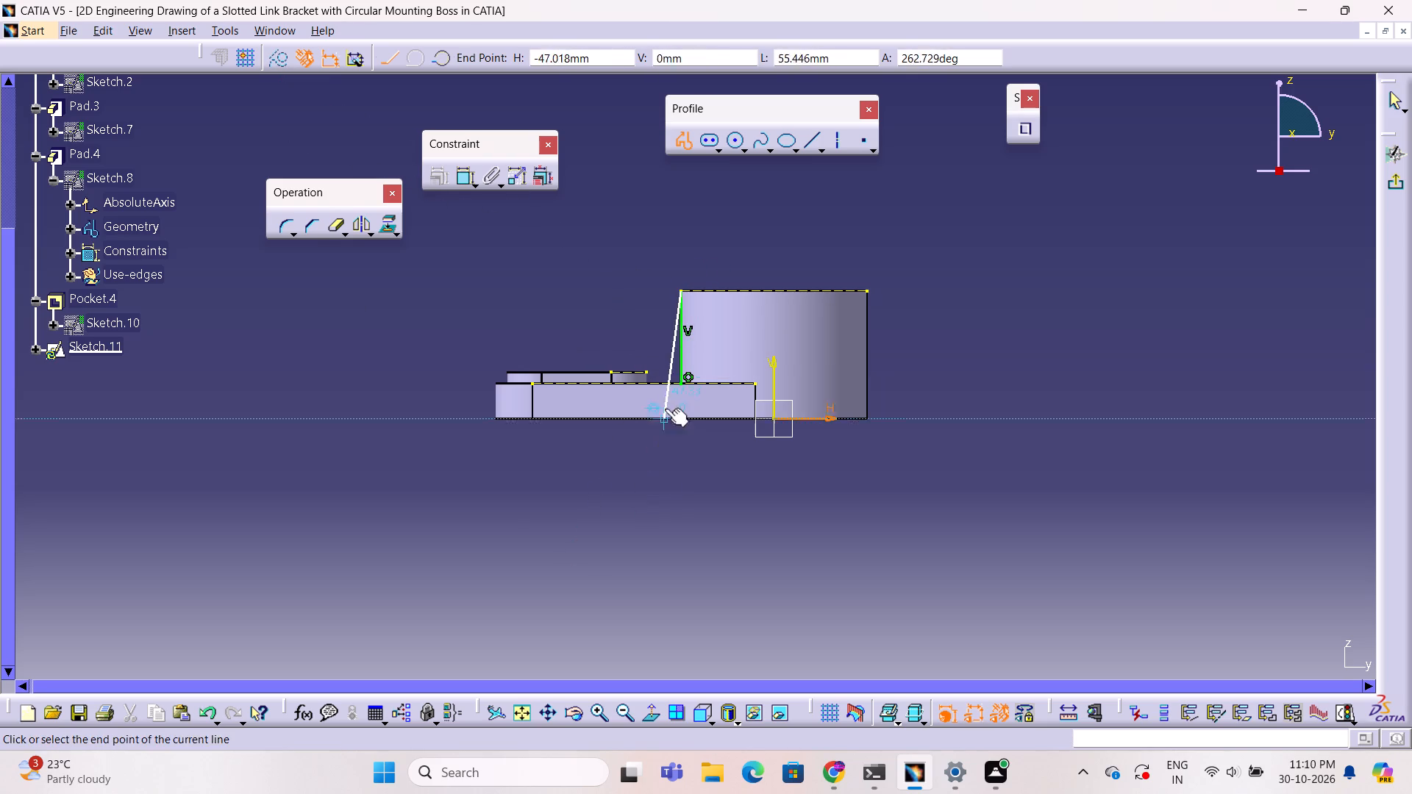
pyautogui.click(644, 373)
pyautogui.press('Escape')
pyautogui.press('Escape')
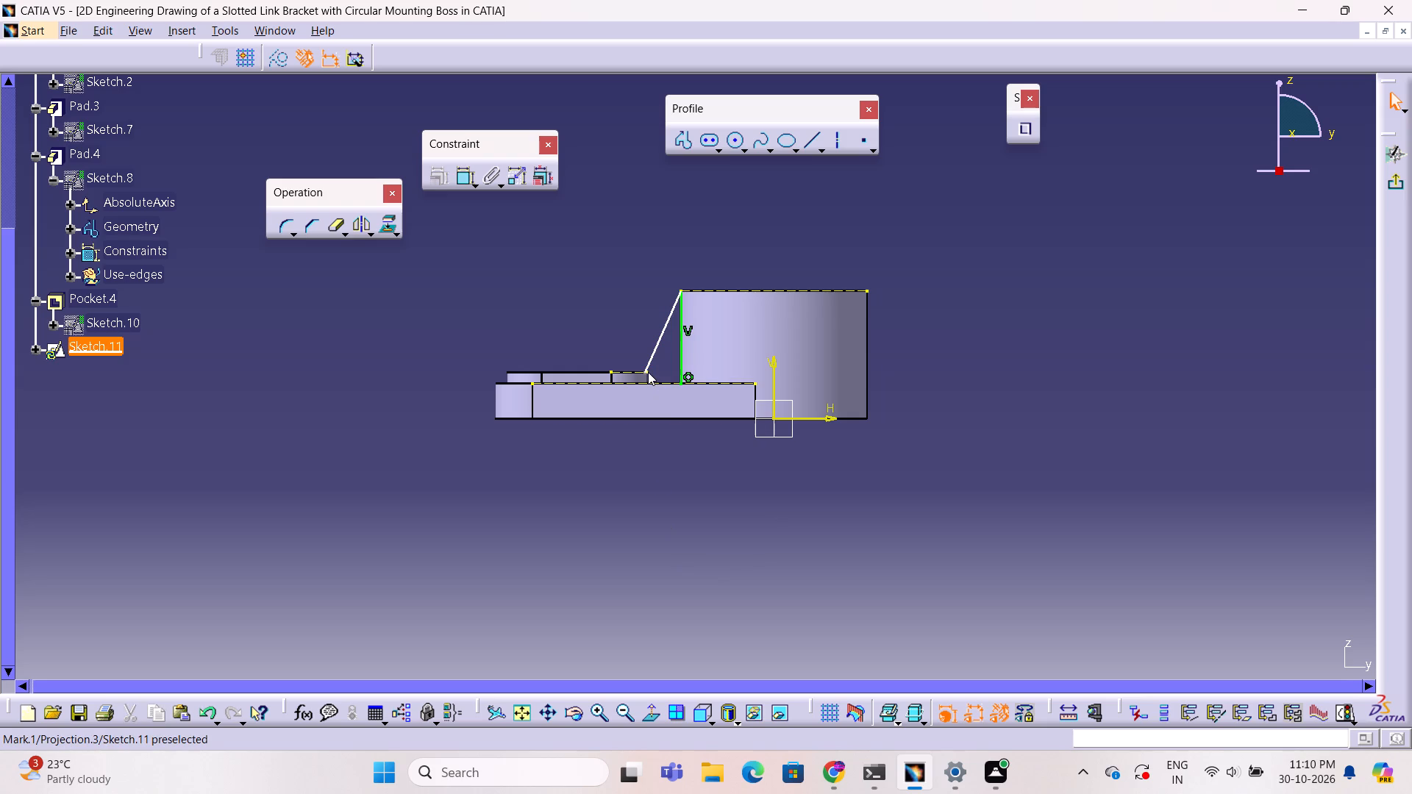
# Pull the sloped line's lower end away from the slot rim and constrain it coincident with the projected rim edge's endpoint.
pyautogui.click(642, 372)
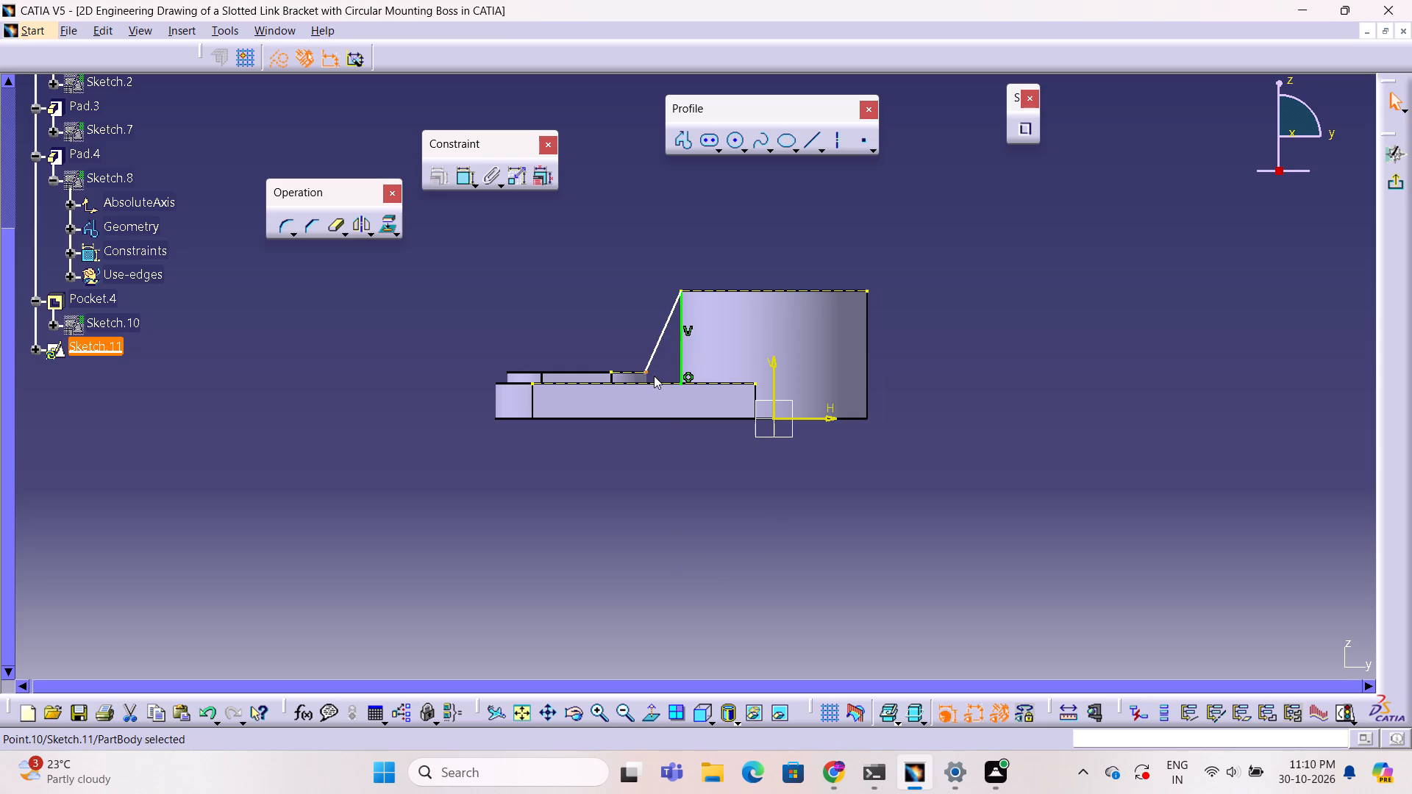
pyautogui.keyDown('ctrl'); pyautogui.click(649, 373); pyautogui.keyUp('ctrl')
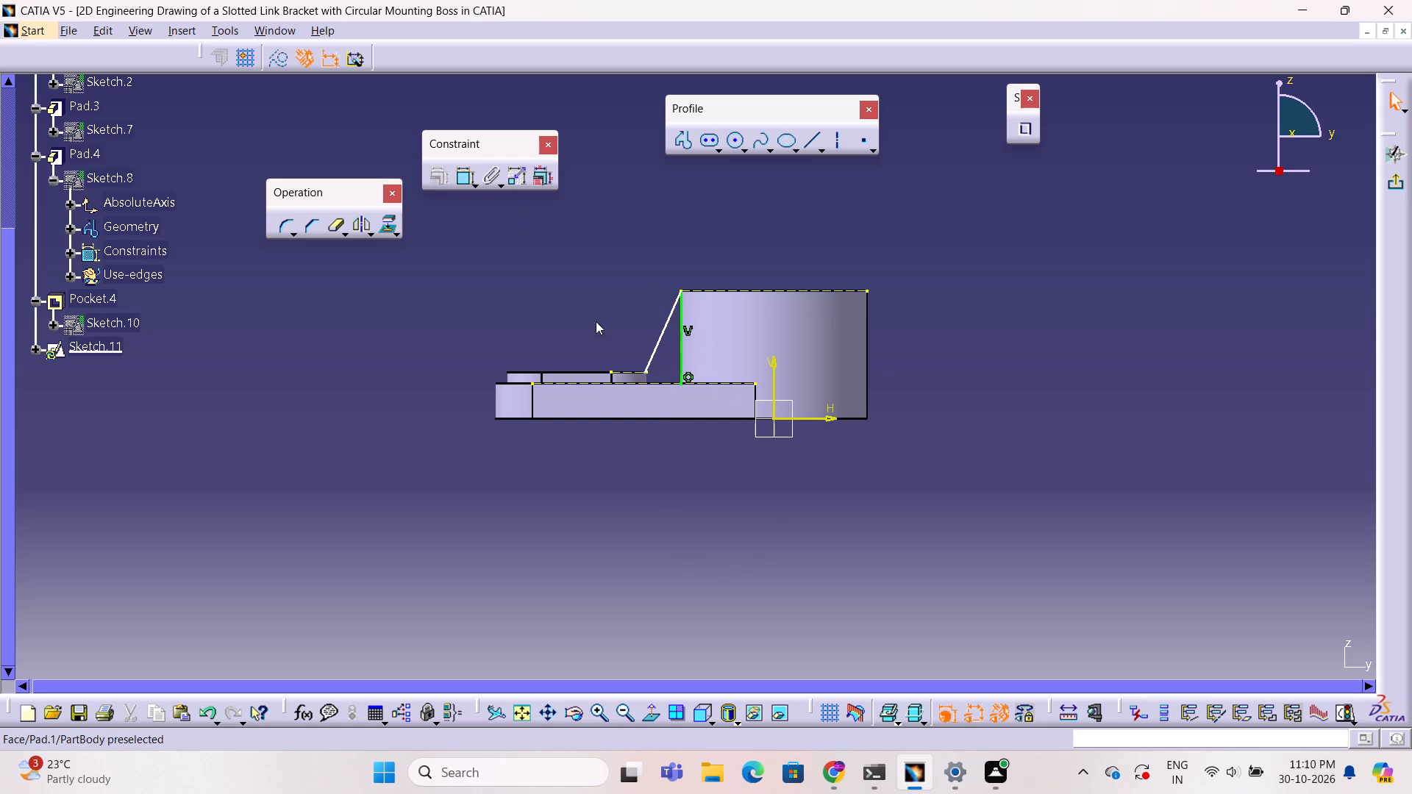
pyautogui.moveTo(653, 351); pyautogui.dragTo(645, 337)
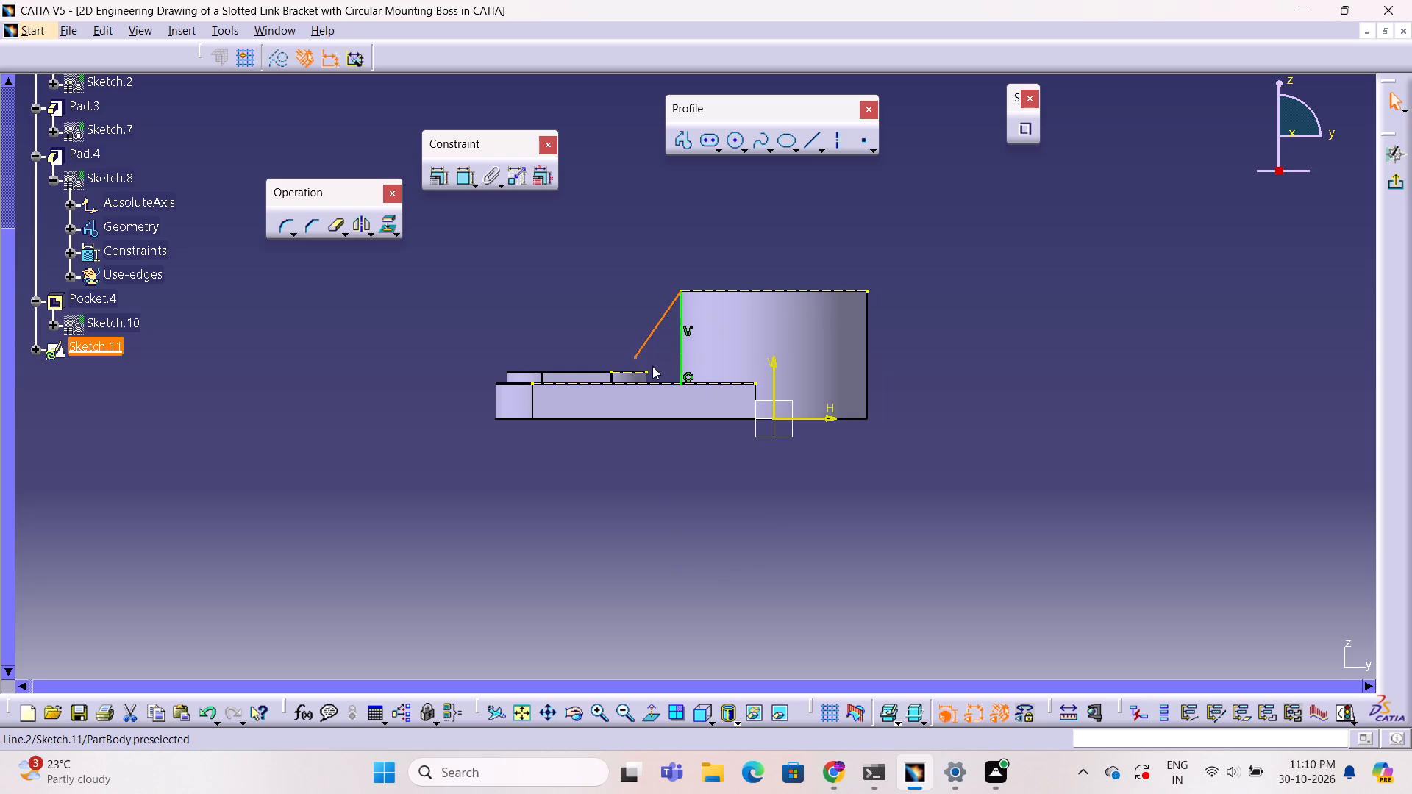
pyautogui.press('Escape')
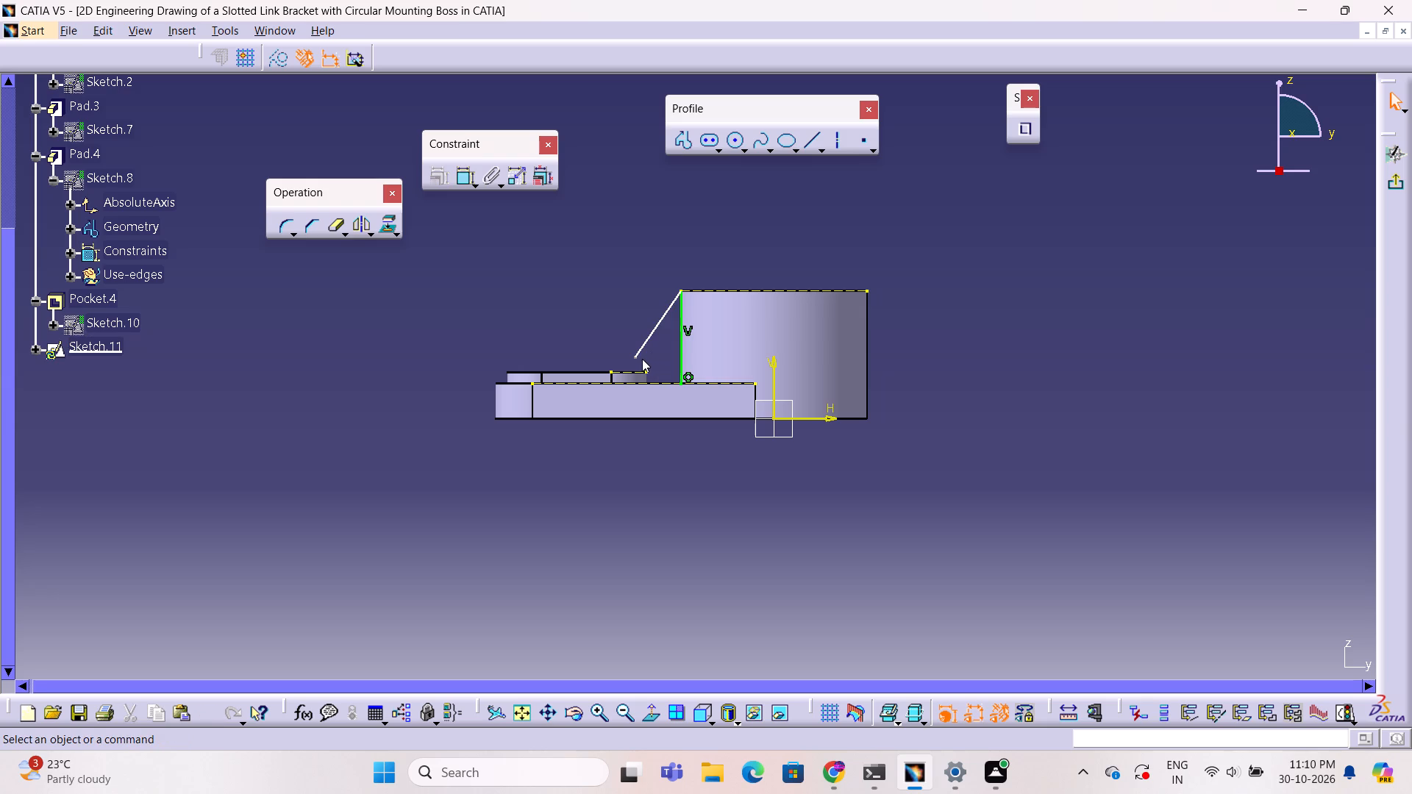
pyautogui.click(633, 355)
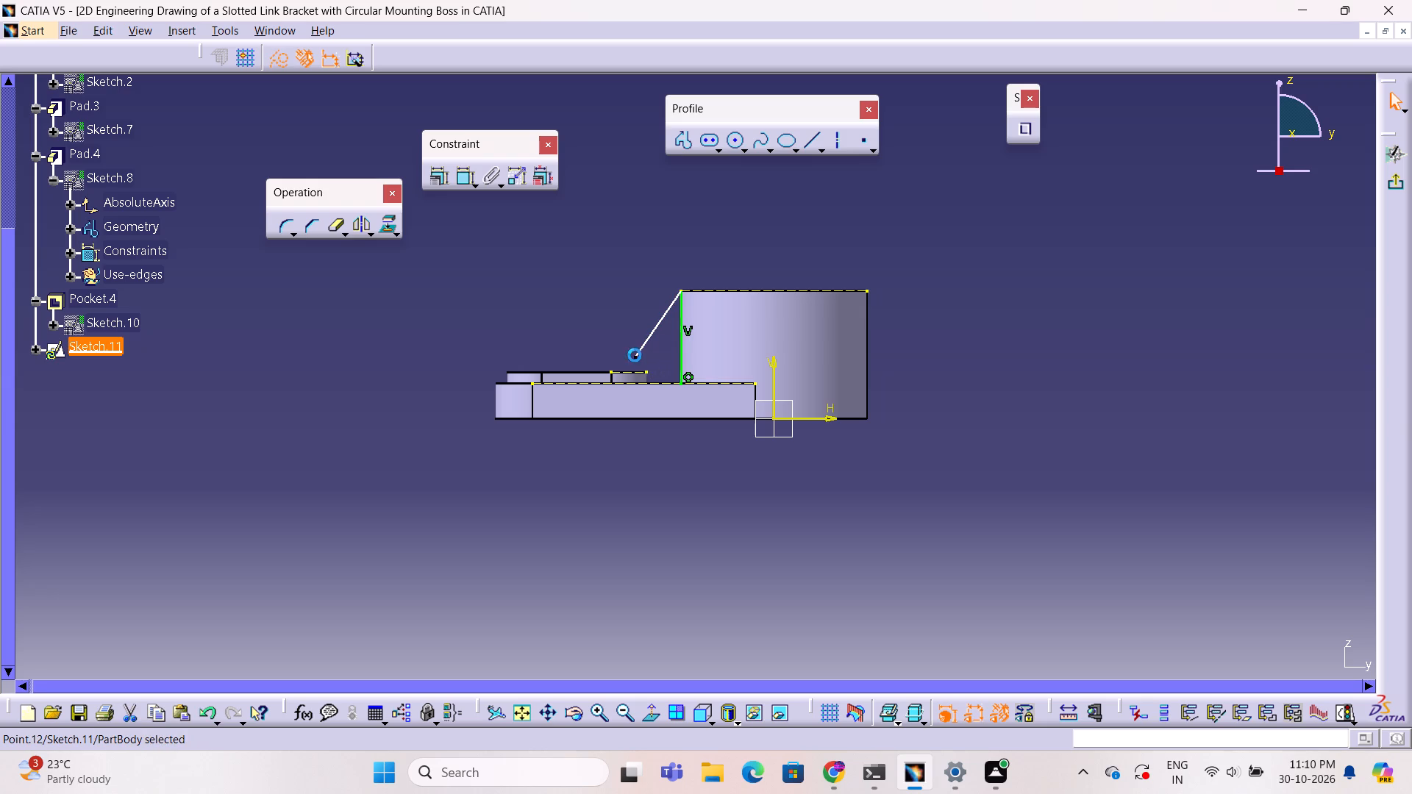
pyautogui.keyDown('ctrl'); pyautogui.click(647, 371); pyautogui.keyUp('ctrl')
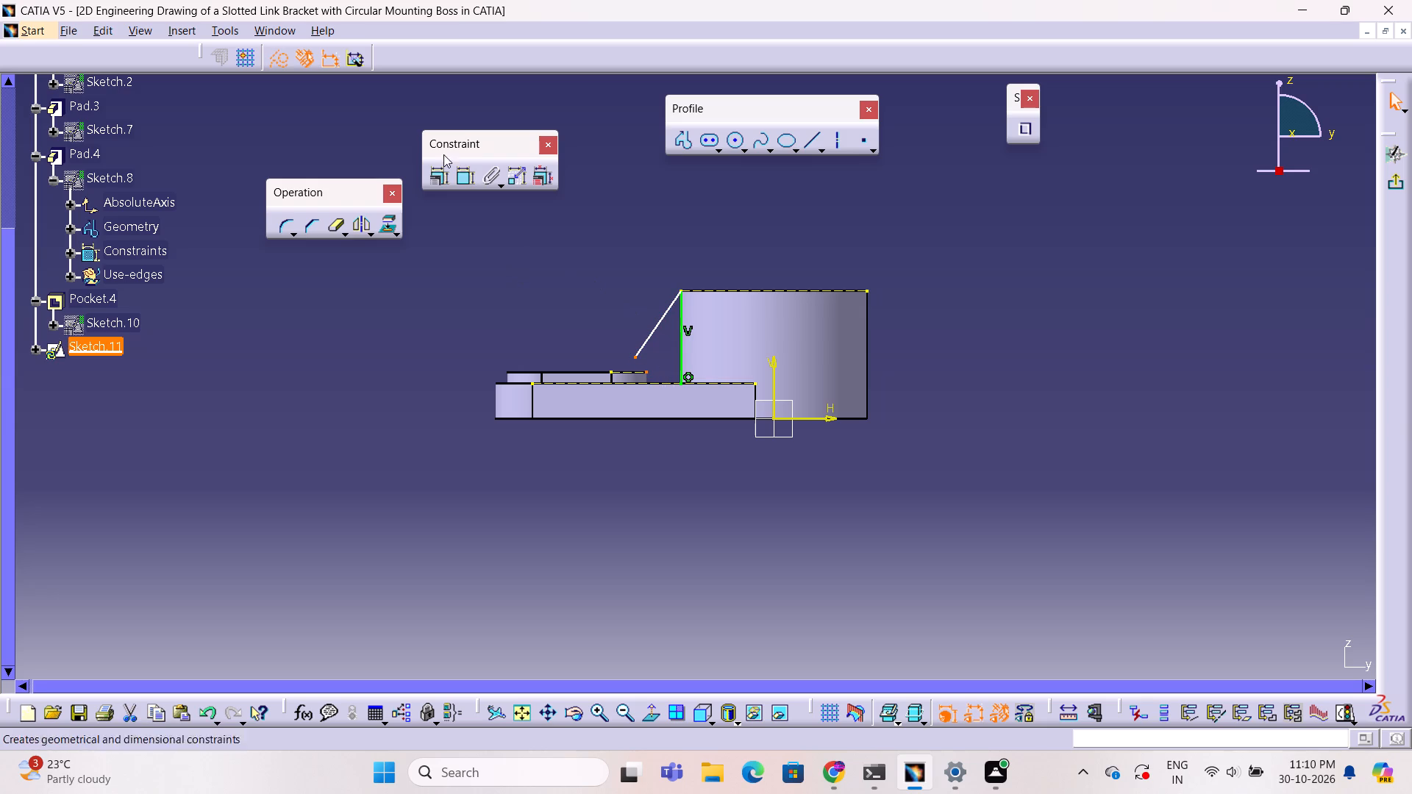
pyautogui.click(435, 176)
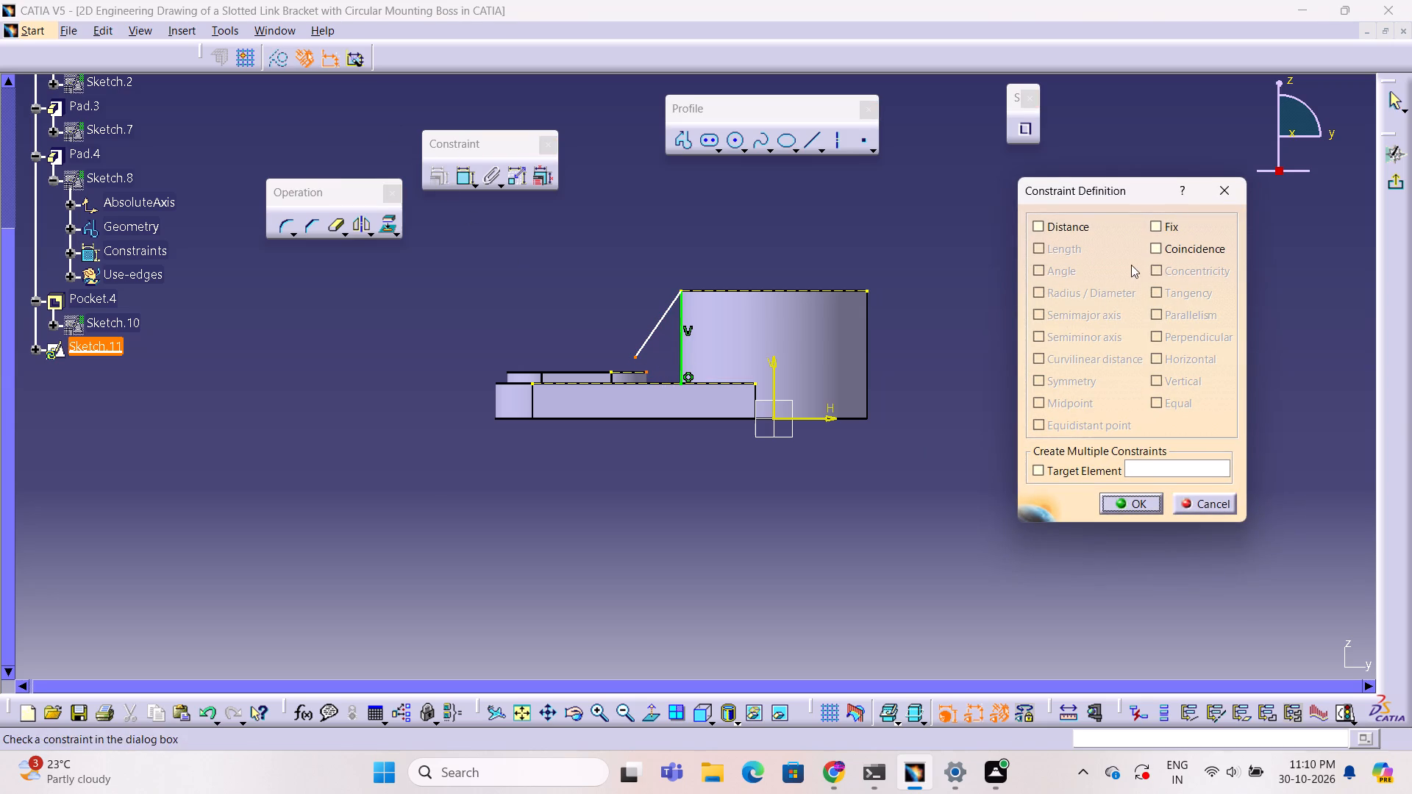
pyautogui.click(1152, 249)
pyautogui.click(1141, 509)
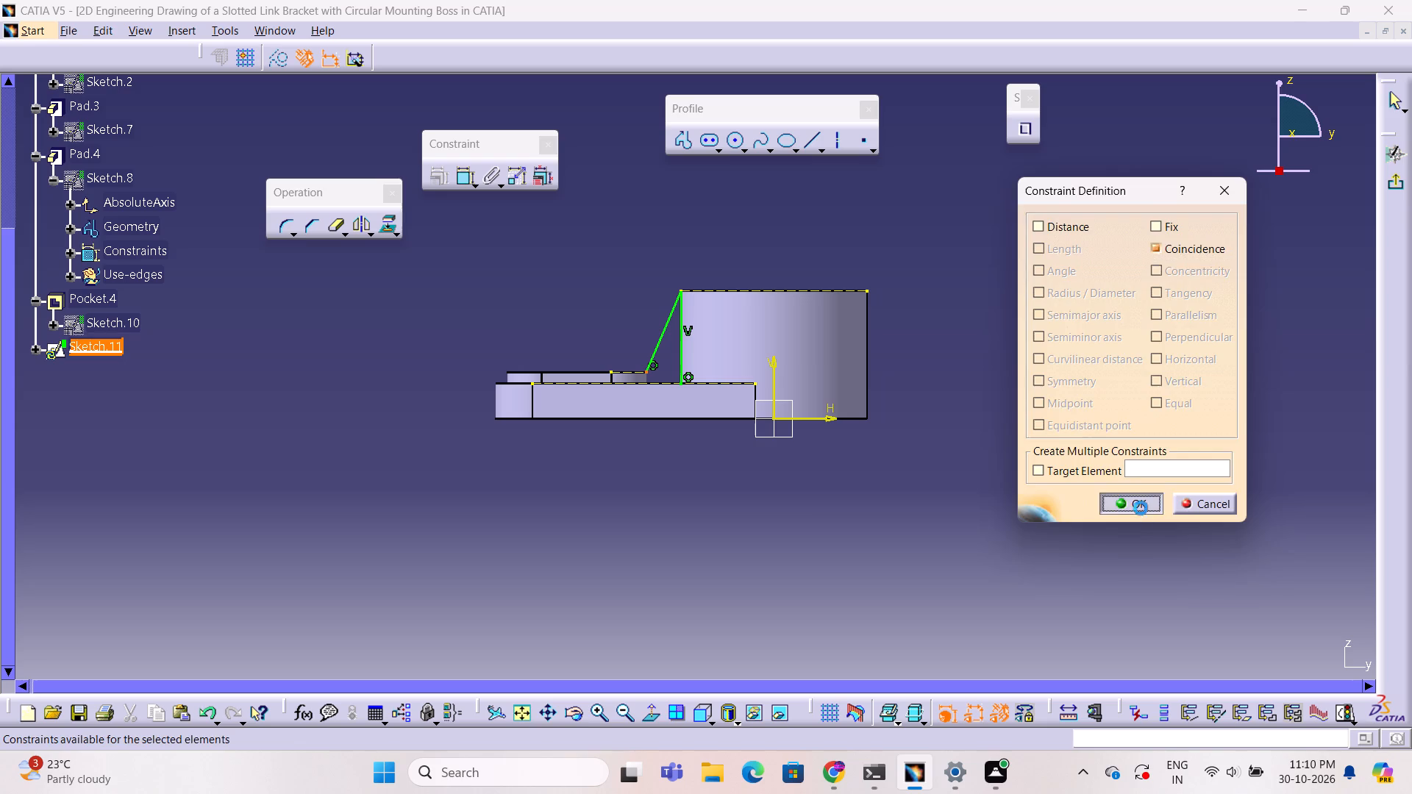
pyautogui.click(801, 536)
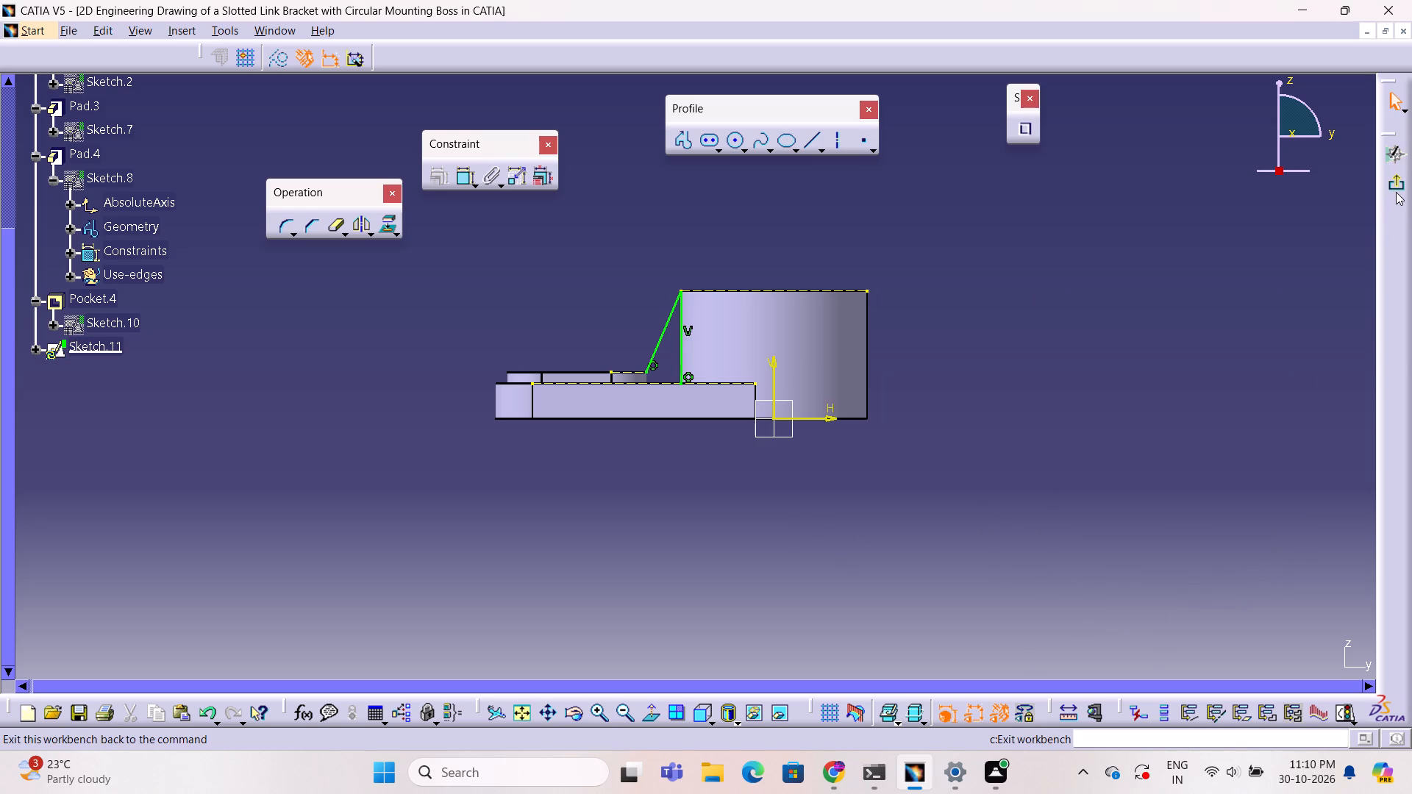
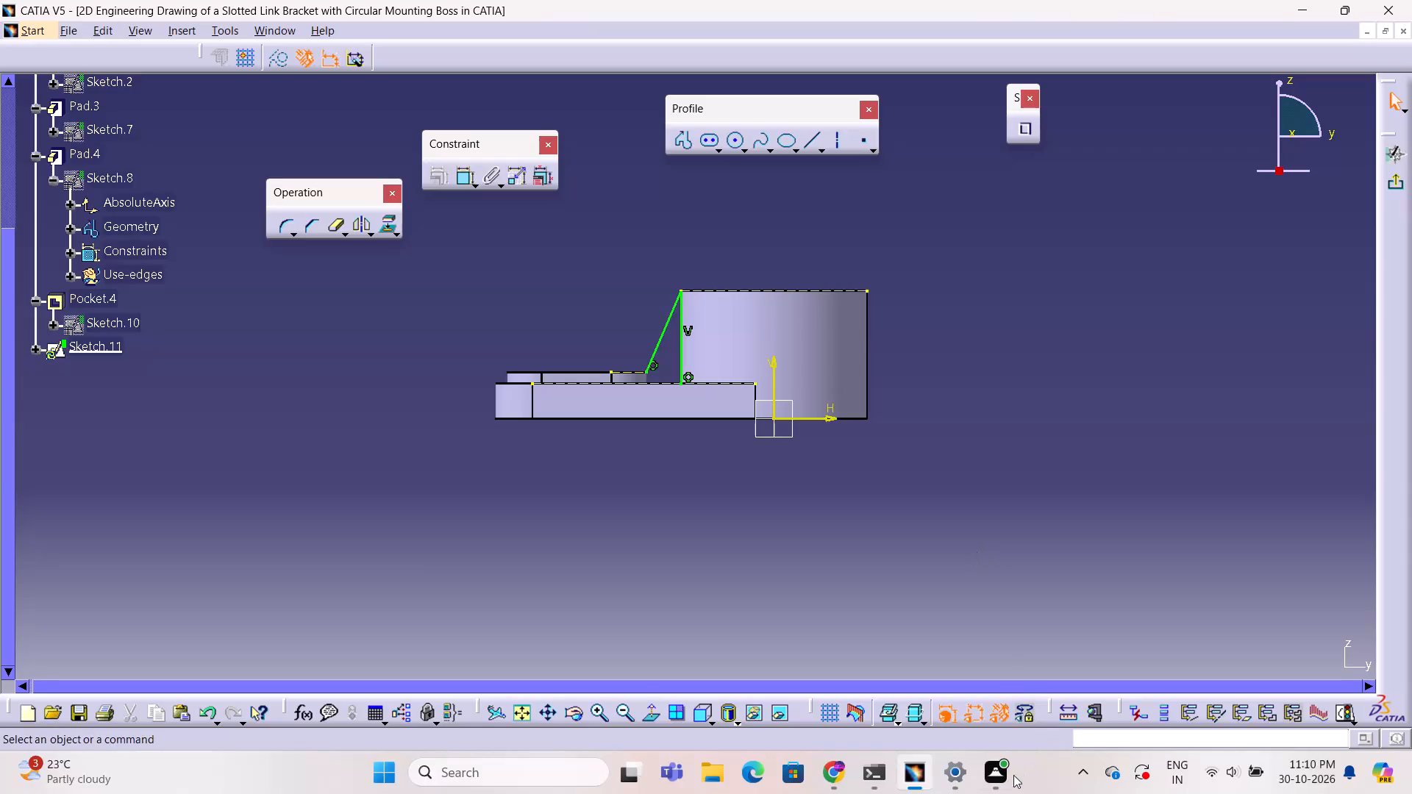
# Exit the sketch and build a from-side stiffener from it, 10 mm thick about the neutral fiber, between boss and slot rim.
pyautogui.click(1398, 190)
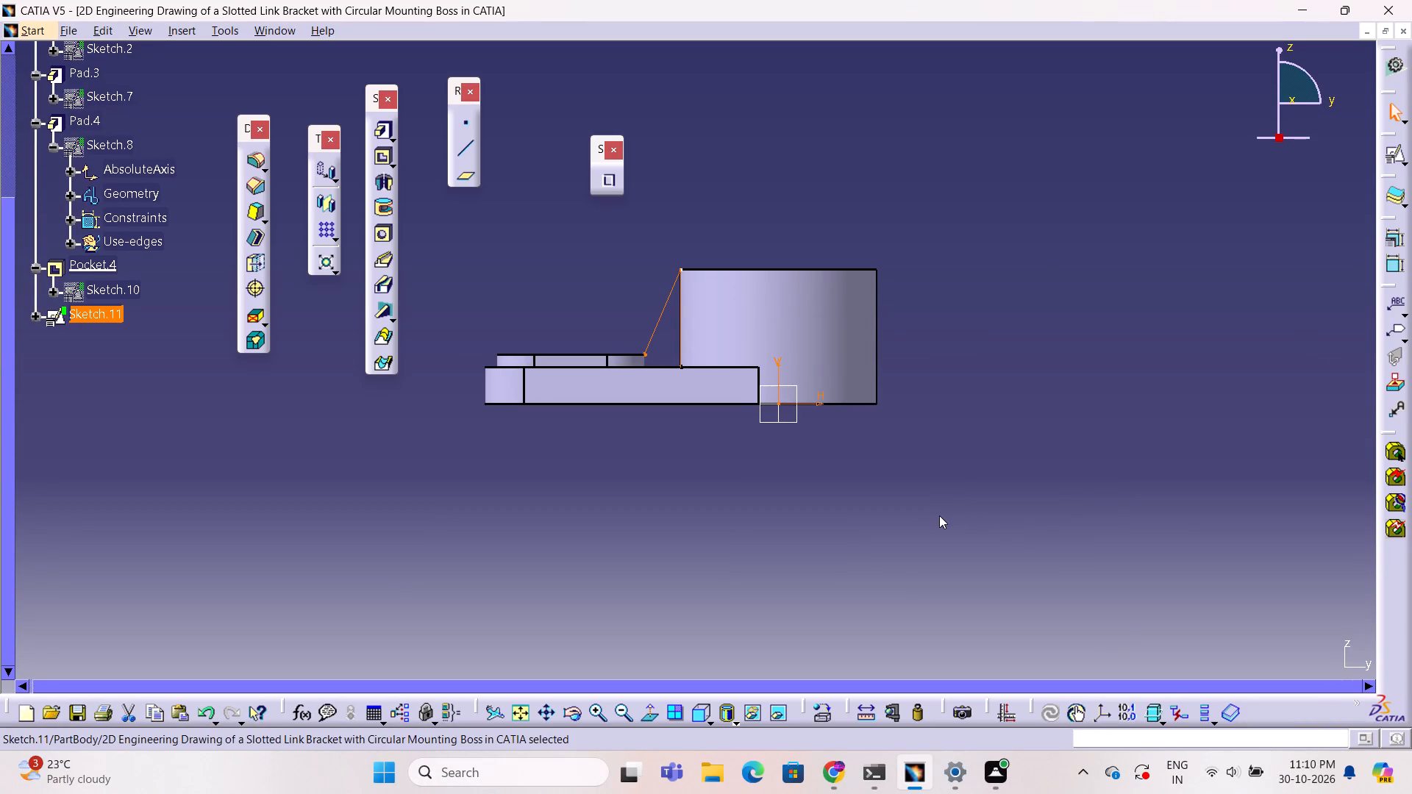
pyautogui.keyDown('ctrl'); pyautogui.moveTo(937, 515); pyautogui.dragTo(966, 482, button='middle'); pyautogui.keyUp('ctrl')
pyautogui.keyDown('ctrl'); pyautogui.moveTo(936, 515); pyautogui.dragTo(966, 482, button='right'); pyautogui.keyUp('ctrl')
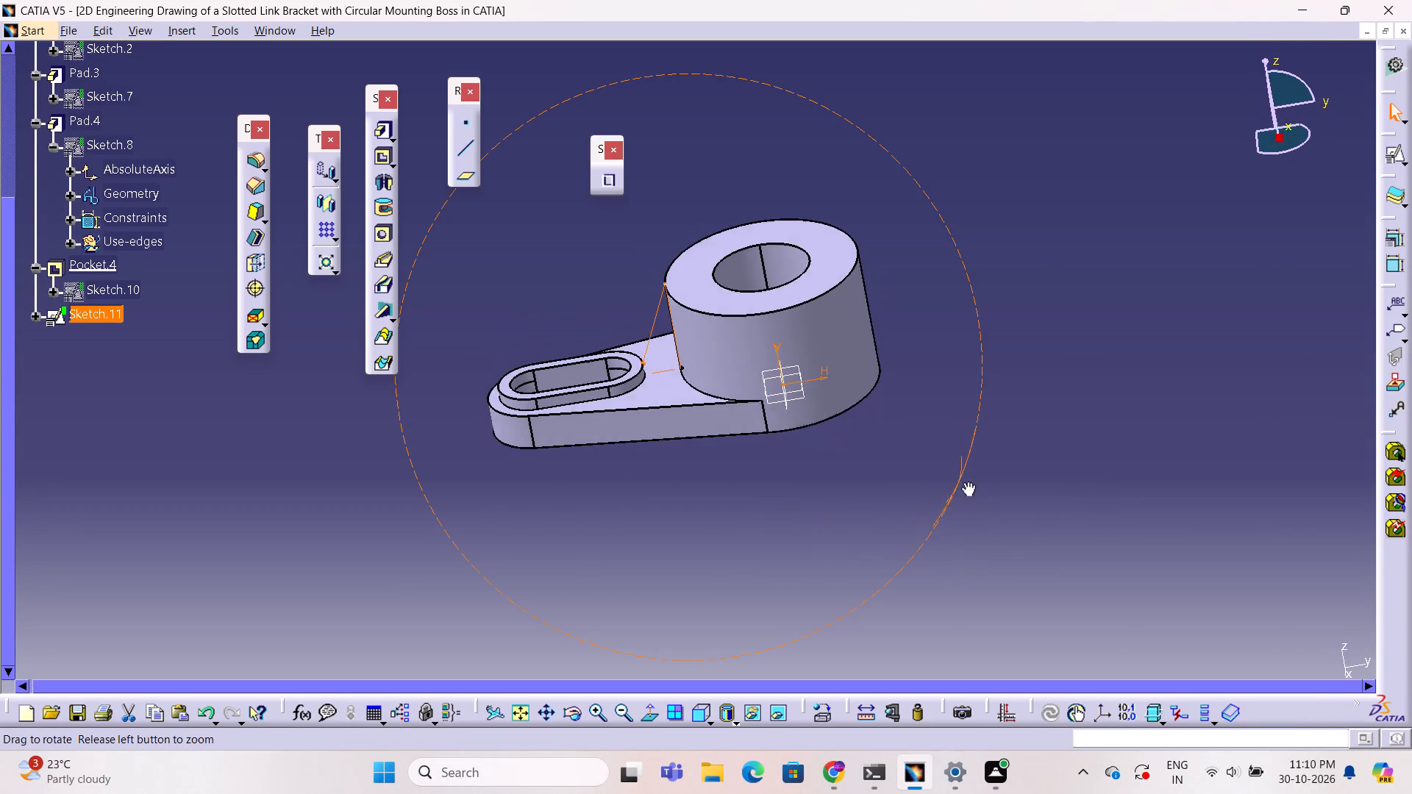
pyautogui.keyDown('ctrl'); pyautogui.moveTo(966, 482); pyautogui.dragTo(964, 479, button='middle'); pyautogui.keyUp('ctrl')
pyautogui.keyDown('ctrl'); pyautogui.moveTo(966, 482); pyautogui.dragTo(964, 479, button='right'); pyautogui.keyUp('ctrl')
pyautogui.click(377, 309)
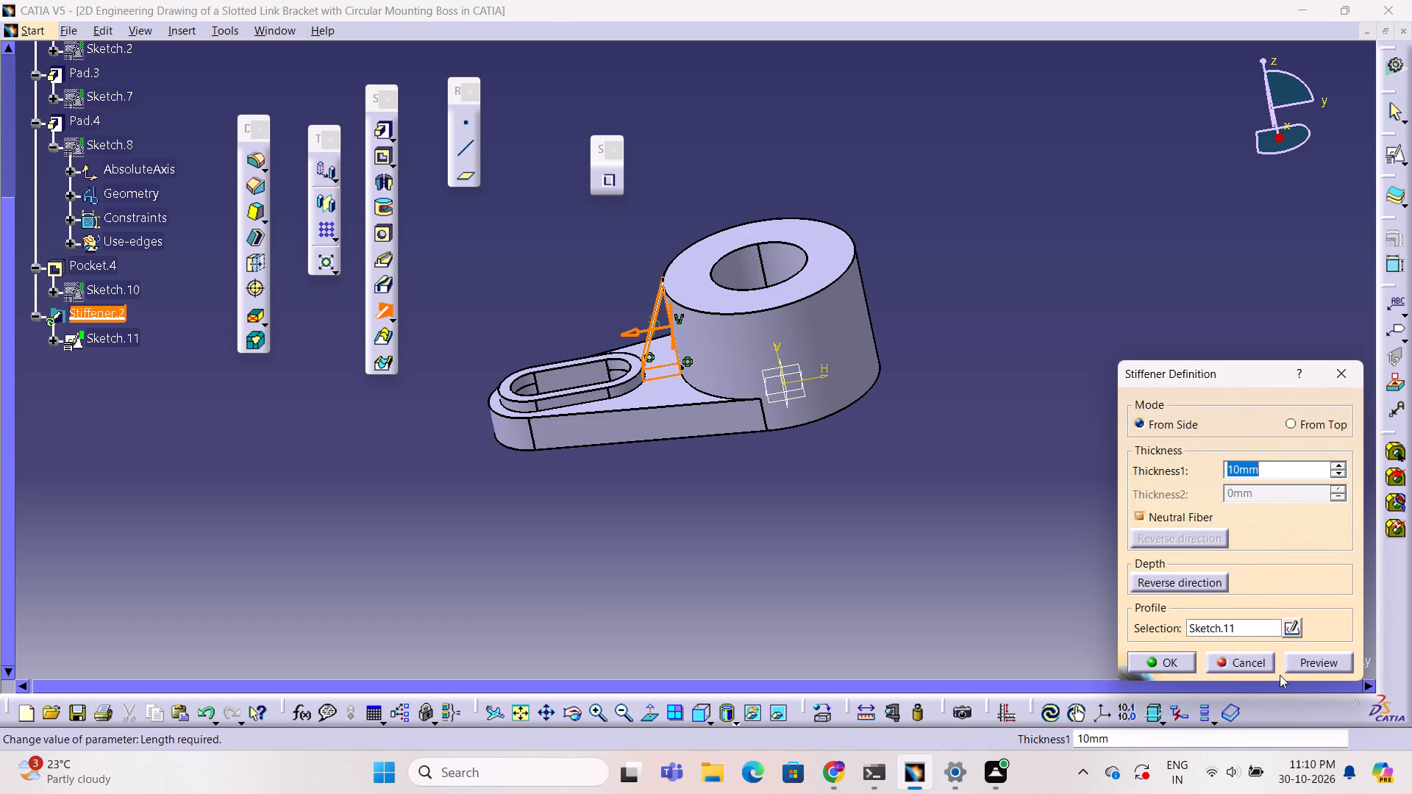
pyautogui.click(1320, 659)
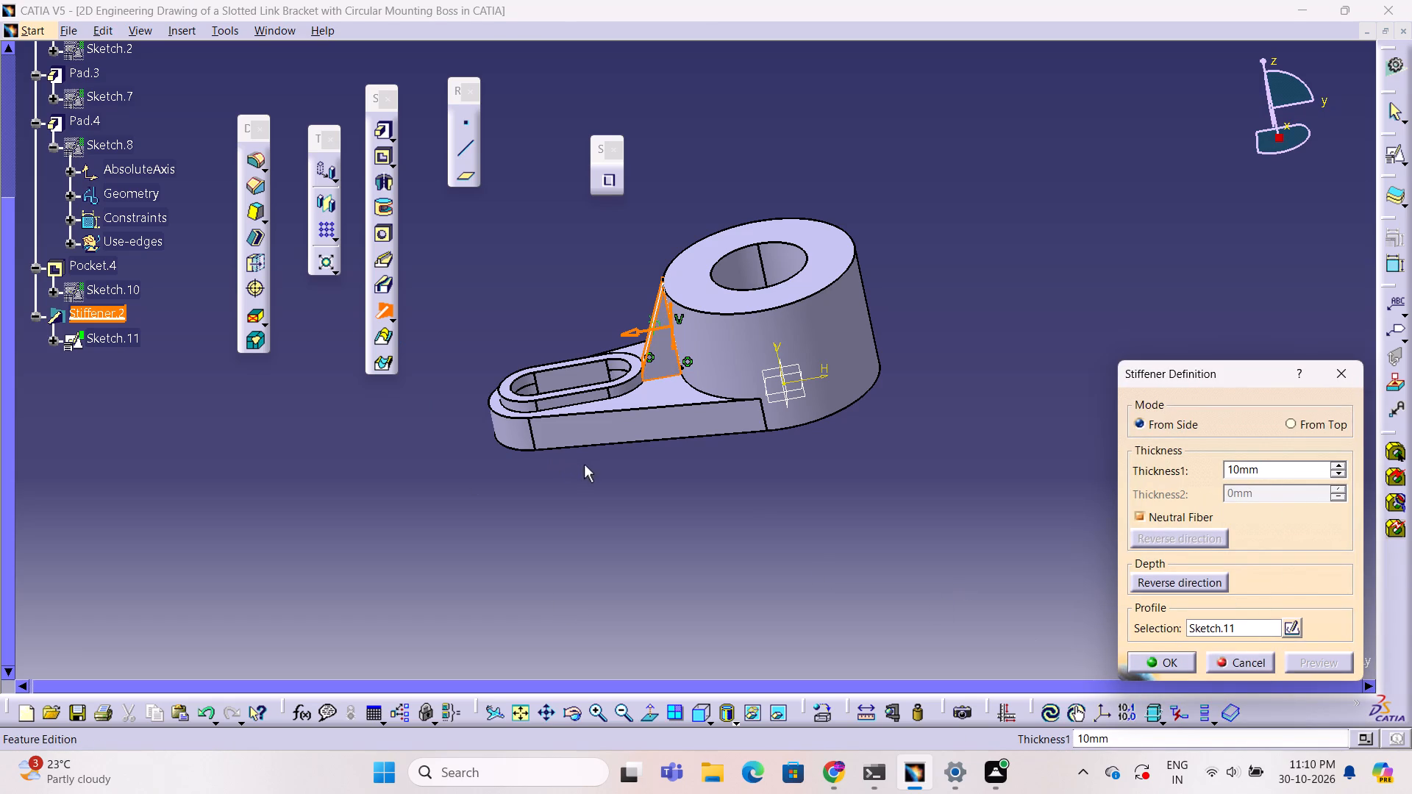
pyautogui.keyDown('ctrl'); pyautogui.moveTo(586, 466); pyautogui.dragTo(605, 319, button='middle'); pyautogui.keyUp('ctrl')
pyautogui.keyDown('ctrl'); pyautogui.moveTo(613, 340); pyautogui.dragTo(752, 340, button='middle'); pyautogui.keyUp('ctrl')
pyautogui.keyDown('ctrl'); pyautogui.moveTo(612, 353); pyautogui.dragTo(752, 340, button='right'); pyautogui.keyUp('ctrl')
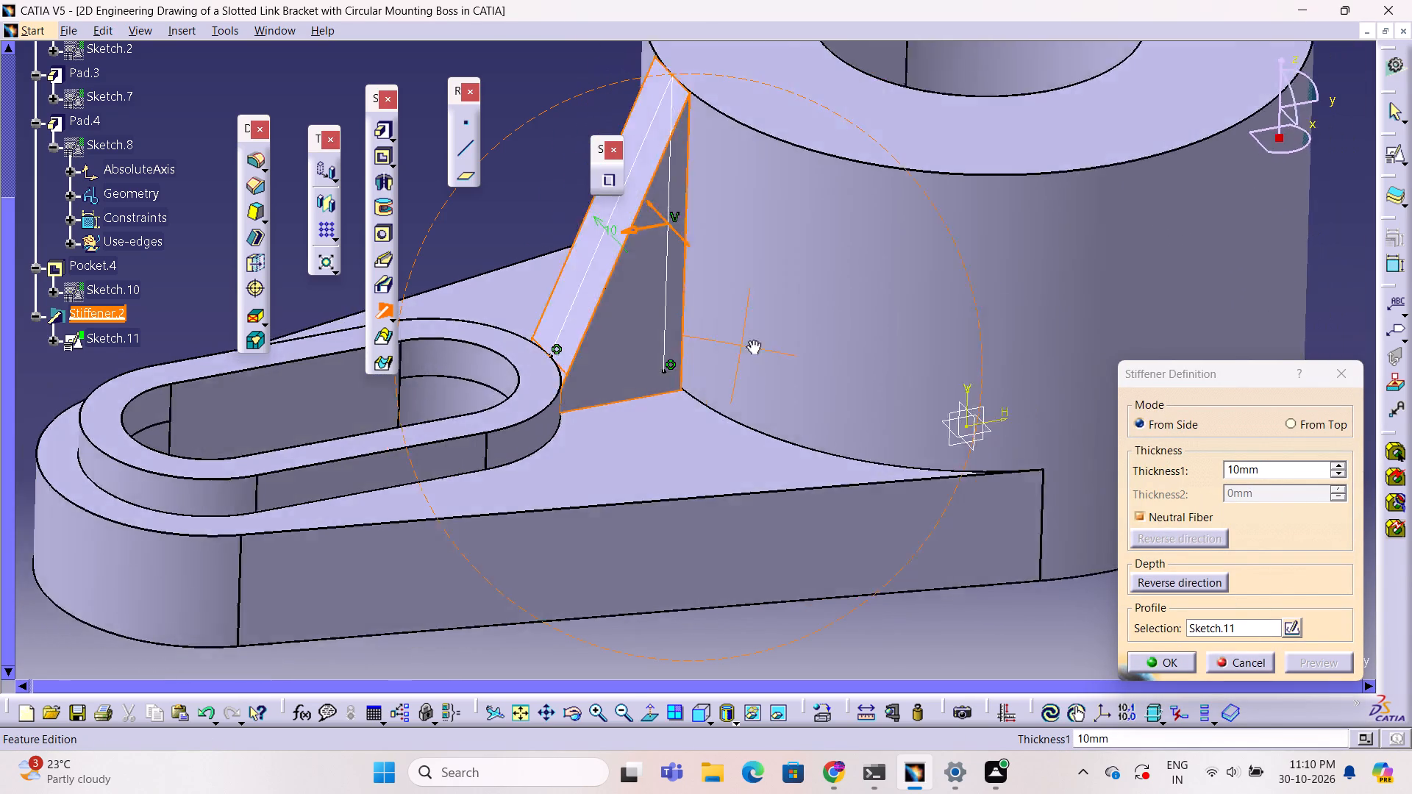
pyautogui.keyDown('ctrl'); pyautogui.moveTo(752, 340); pyautogui.dragTo(905, 476, button='middle'); pyautogui.keyUp('ctrl')
pyautogui.keyDown('ctrl'); pyautogui.moveTo(752, 340); pyautogui.dragTo(905, 476, button='right'); pyautogui.keyUp('ctrl')
pyautogui.keyDown('ctrl'); pyautogui.scroll(-1, 661, 508); pyautogui.keyUp('ctrl')
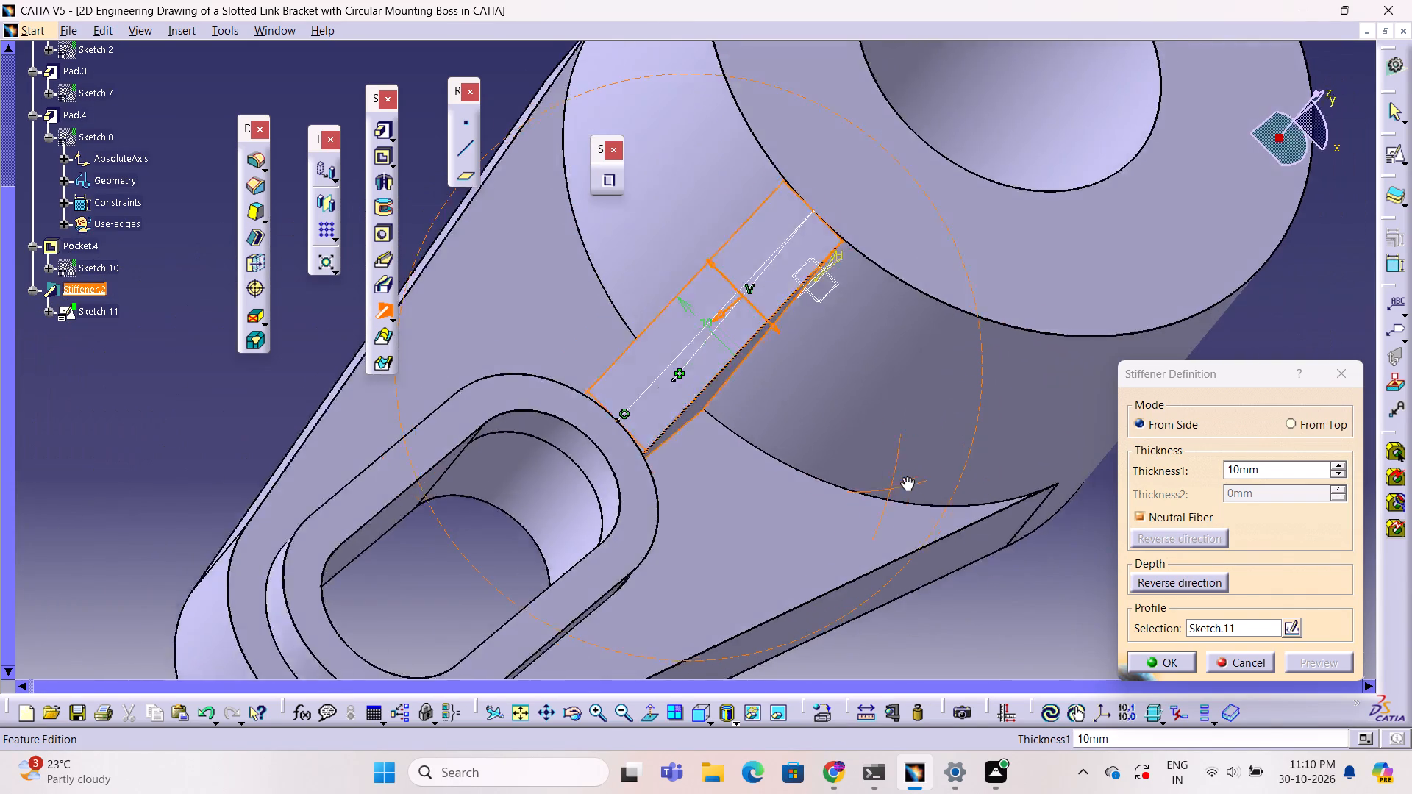
pyautogui.keyDown('ctrl'); pyautogui.moveTo(905, 476); pyautogui.dragTo(718, 362, button='middle'); pyautogui.keyUp('ctrl')
pyautogui.keyDown('ctrl'); pyautogui.moveTo(905, 476); pyautogui.dragTo(718, 362, button='right'); pyautogui.keyUp('ctrl')
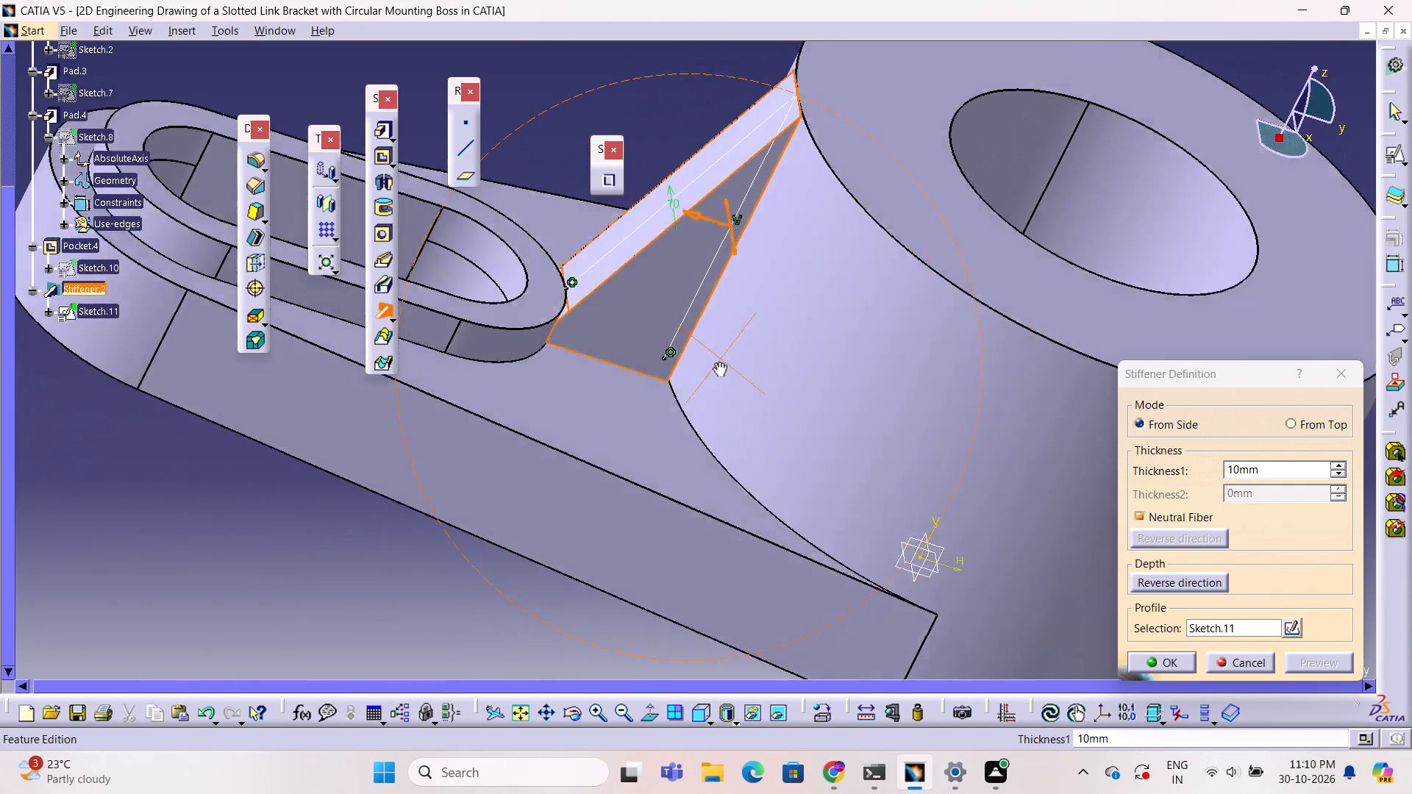
pyautogui.keyDown('ctrl'); pyautogui.moveTo(718, 362); pyautogui.dragTo(602, 422, button='middle'); pyautogui.keyUp('ctrl')
pyautogui.keyDown('ctrl'); pyautogui.moveTo(718, 362); pyautogui.dragTo(602, 422, button='right'); pyautogui.keyUp('ctrl')
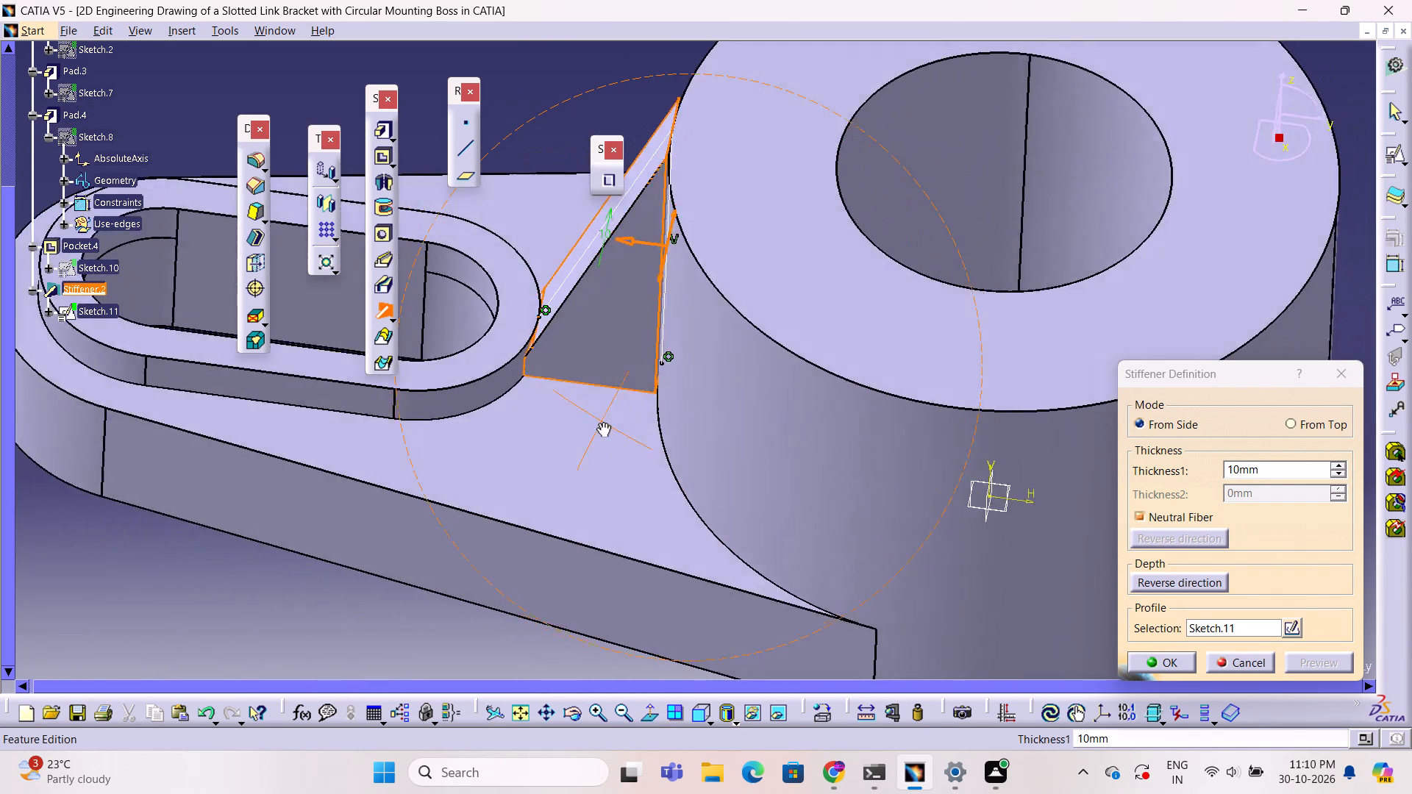
pyautogui.keyDown('ctrl'); pyautogui.moveTo(602, 422); pyautogui.dragTo(760, 590, button='middle'); pyautogui.keyUp('ctrl')
pyautogui.keyDown('ctrl'); pyautogui.moveTo(602, 422); pyautogui.dragTo(760, 590, button='right'); pyautogui.keyUp('ctrl')
pyautogui.keyDown('ctrl'); pyautogui.rightClick(760, 590); pyautogui.keyUp('ctrl')
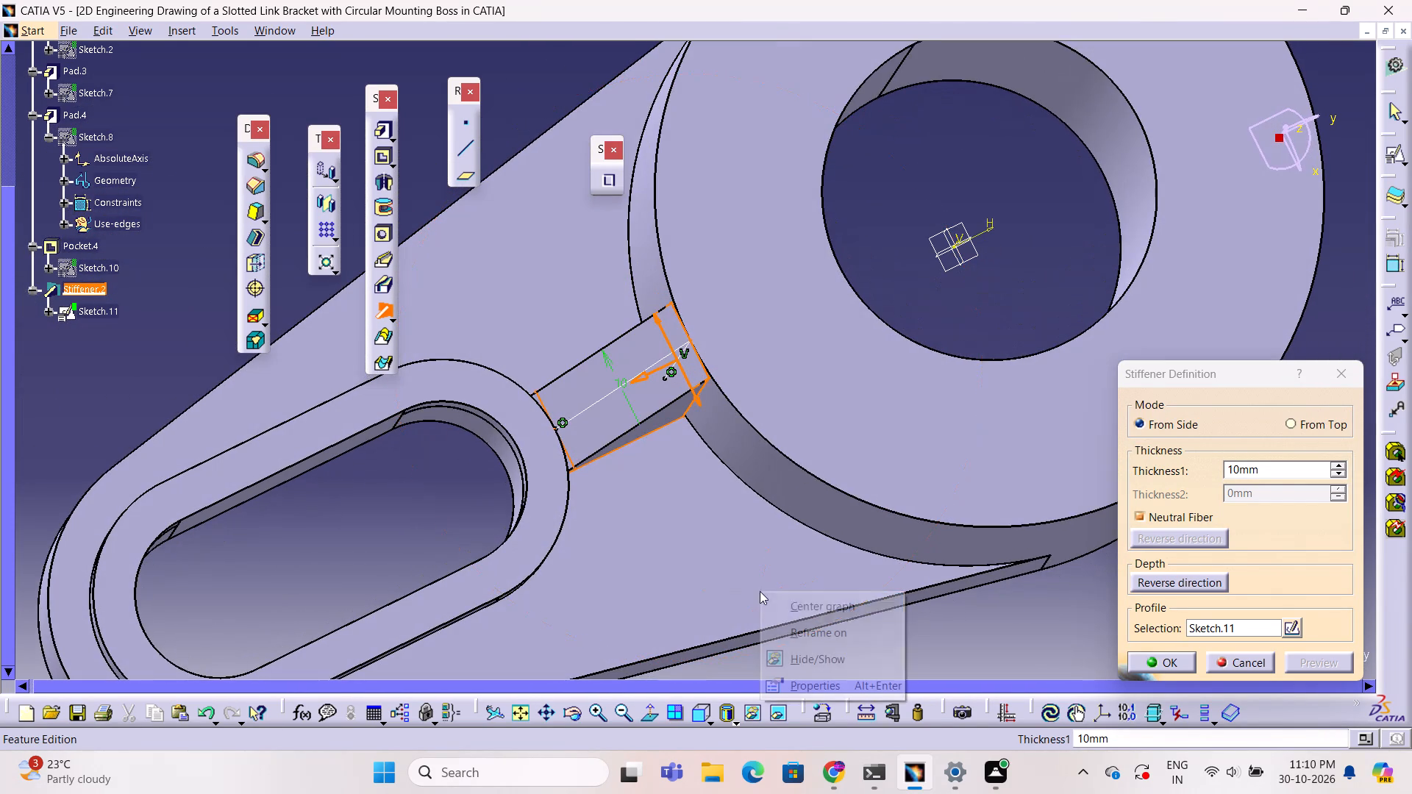
pyautogui.click(1163, 658)
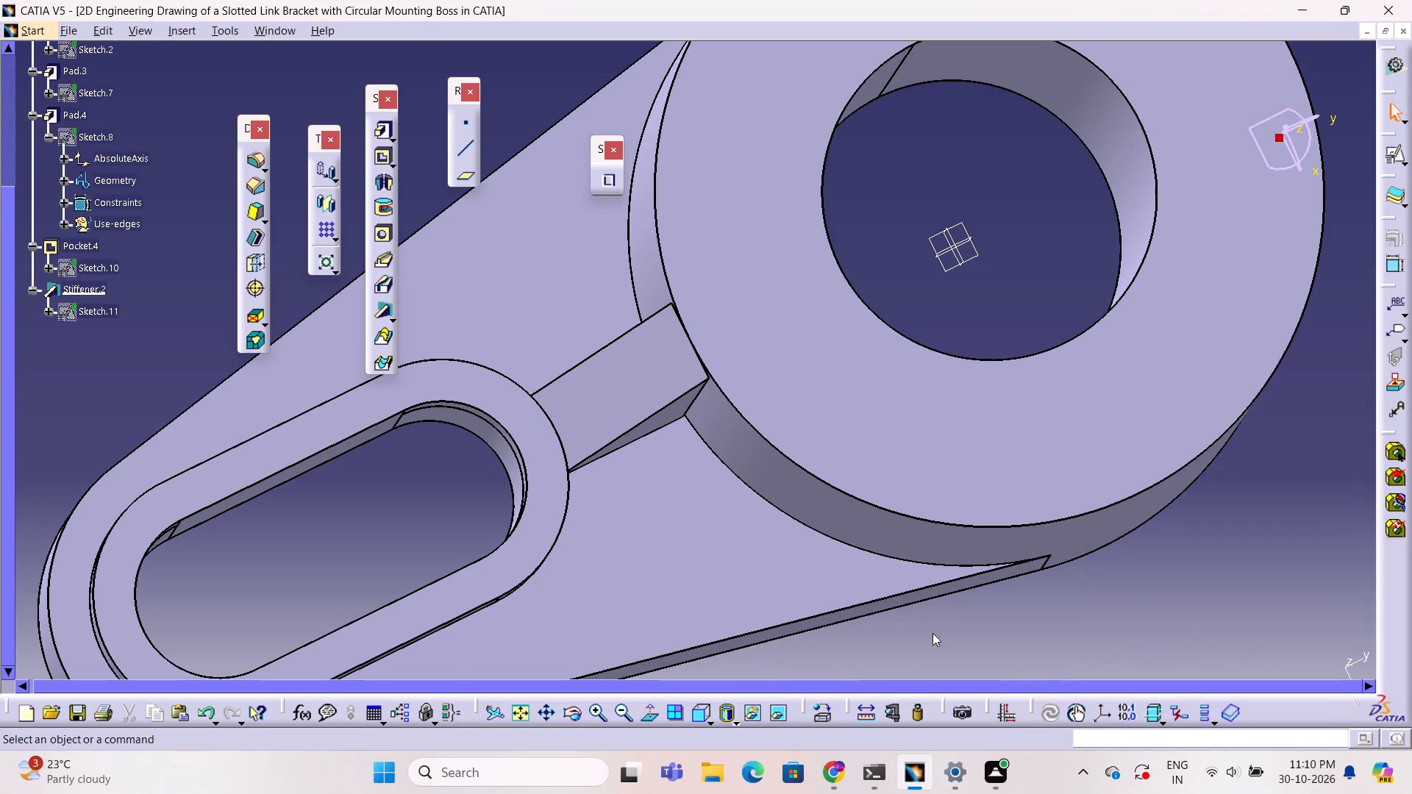
# Examine how the new stiffener meets the slot rim, the arm's top face and the boss's side.
pyautogui.keyDown('ctrl'); pyautogui.moveTo(574, 484); pyautogui.dragTo(555, 321, button='middle'); pyautogui.keyUp('ctrl')
pyautogui.moveTo(503, 382); pyautogui.dragTo(845, 176, button='middle')
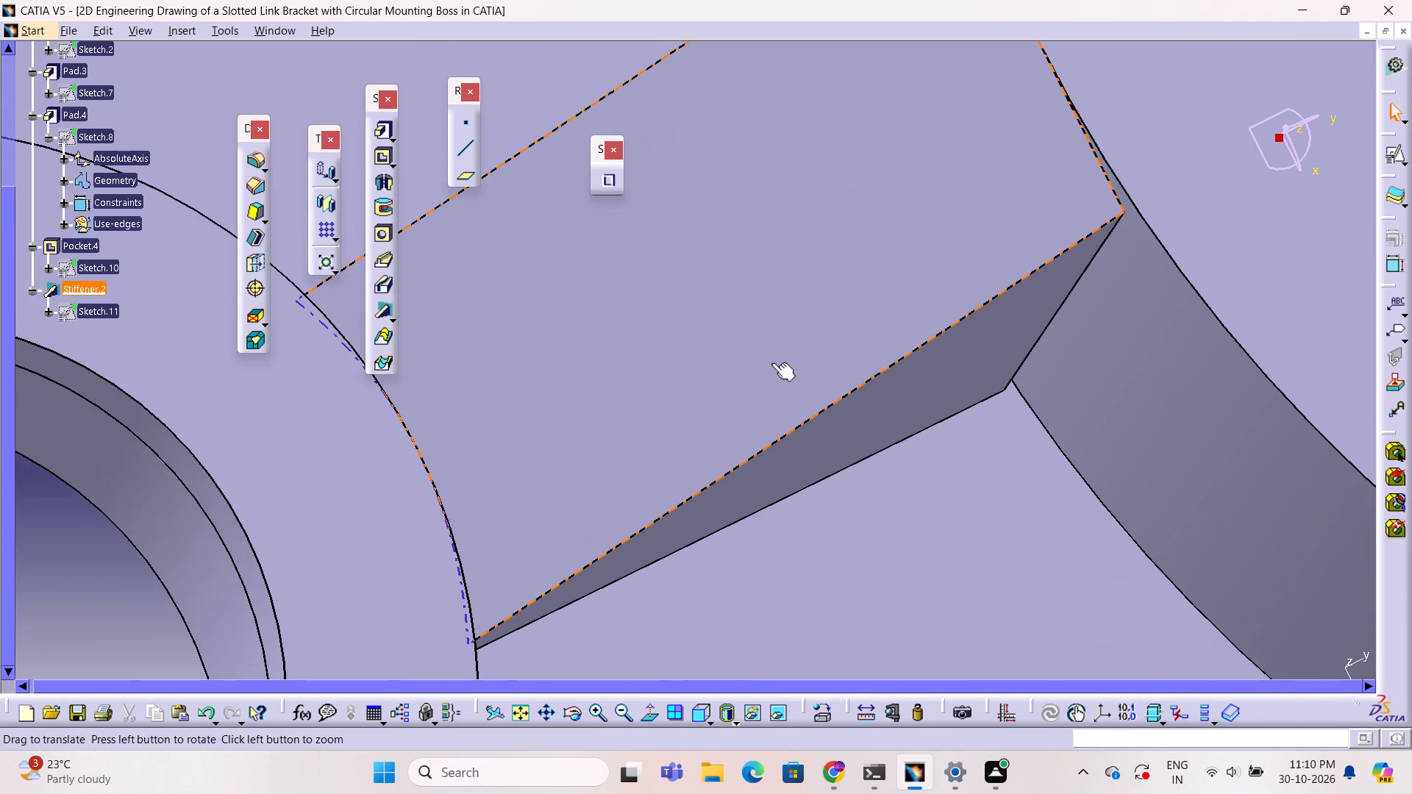
pyautogui.keyDown('ctrl'); pyautogui.moveTo(652, 499); pyautogui.dragTo(492, 359, button='middle'); pyautogui.keyUp('ctrl')
pyautogui.keyDown('ctrl'); pyautogui.moveTo(652, 501); pyautogui.dragTo(492, 359, button='right'); pyautogui.keyUp('ctrl')
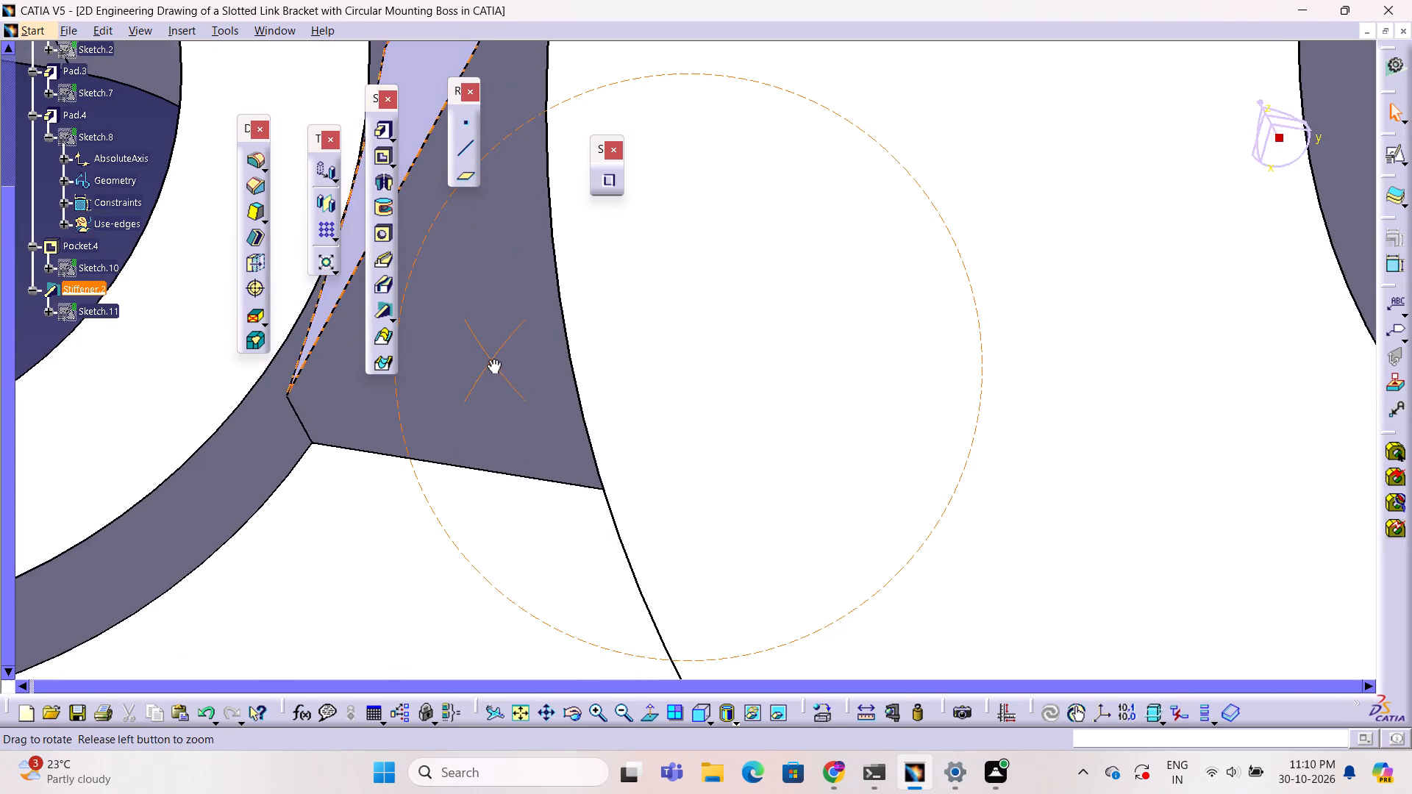
pyautogui.keyDown('ctrl'); pyautogui.moveTo(492, 359); pyautogui.dragTo(557, 338, button='middle'); pyautogui.keyUp('ctrl')
pyautogui.keyDown('ctrl'); pyautogui.moveTo(492, 359); pyautogui.dragTo(557, 338, button='right'); pyautogui.keyUp('ctrl')
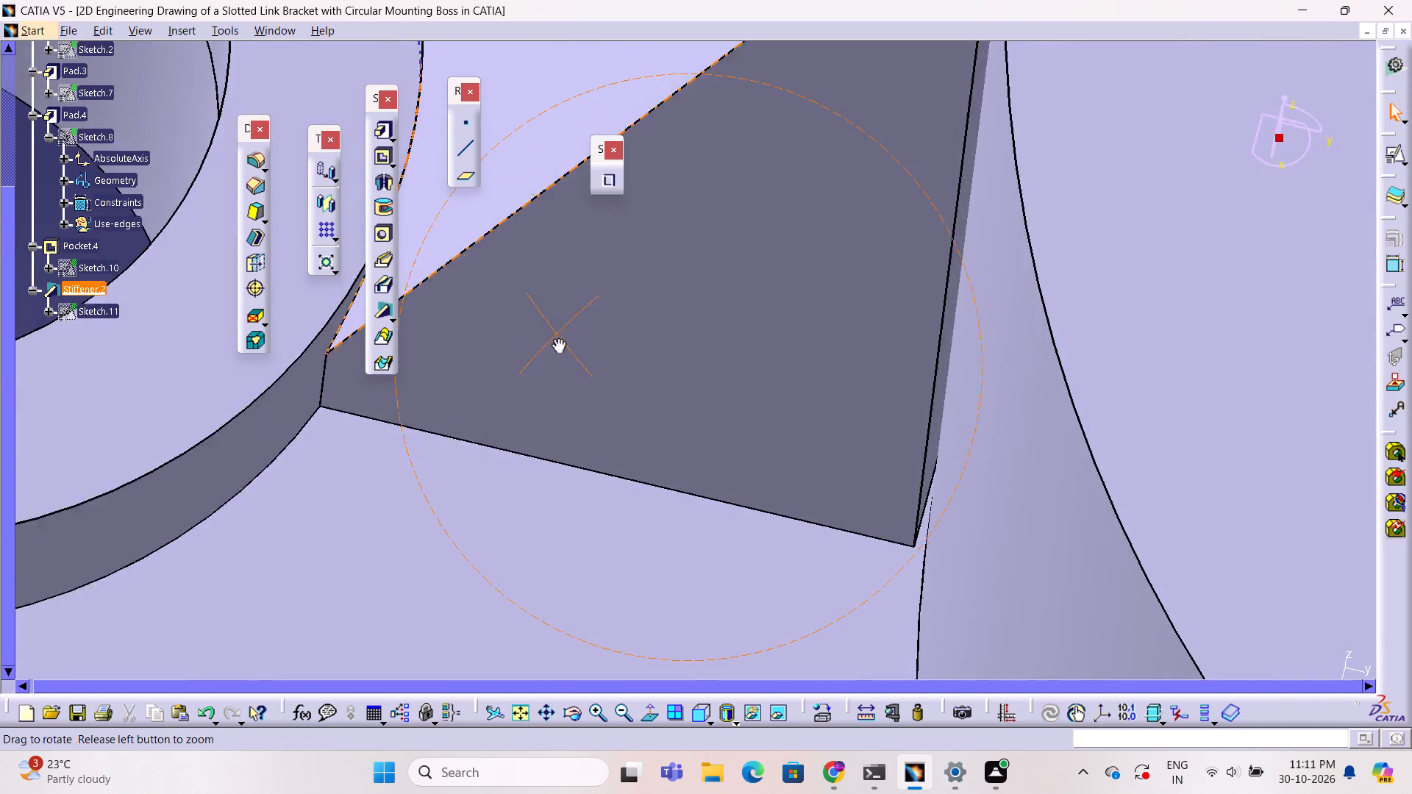
pyautogui.keyDown('ctrl'); pyautogui.moveTo(557, 338); pyautogui.dragTo(540, 357, button='middle'); pyautogui.keyUp('ctrl')
pyautogui.keyDown('ctrl'); pyautogui.moveTo(557, 338); pyautogui.dragTo(541, 357, button='right'); pyautogui.keyUp('ctrl')
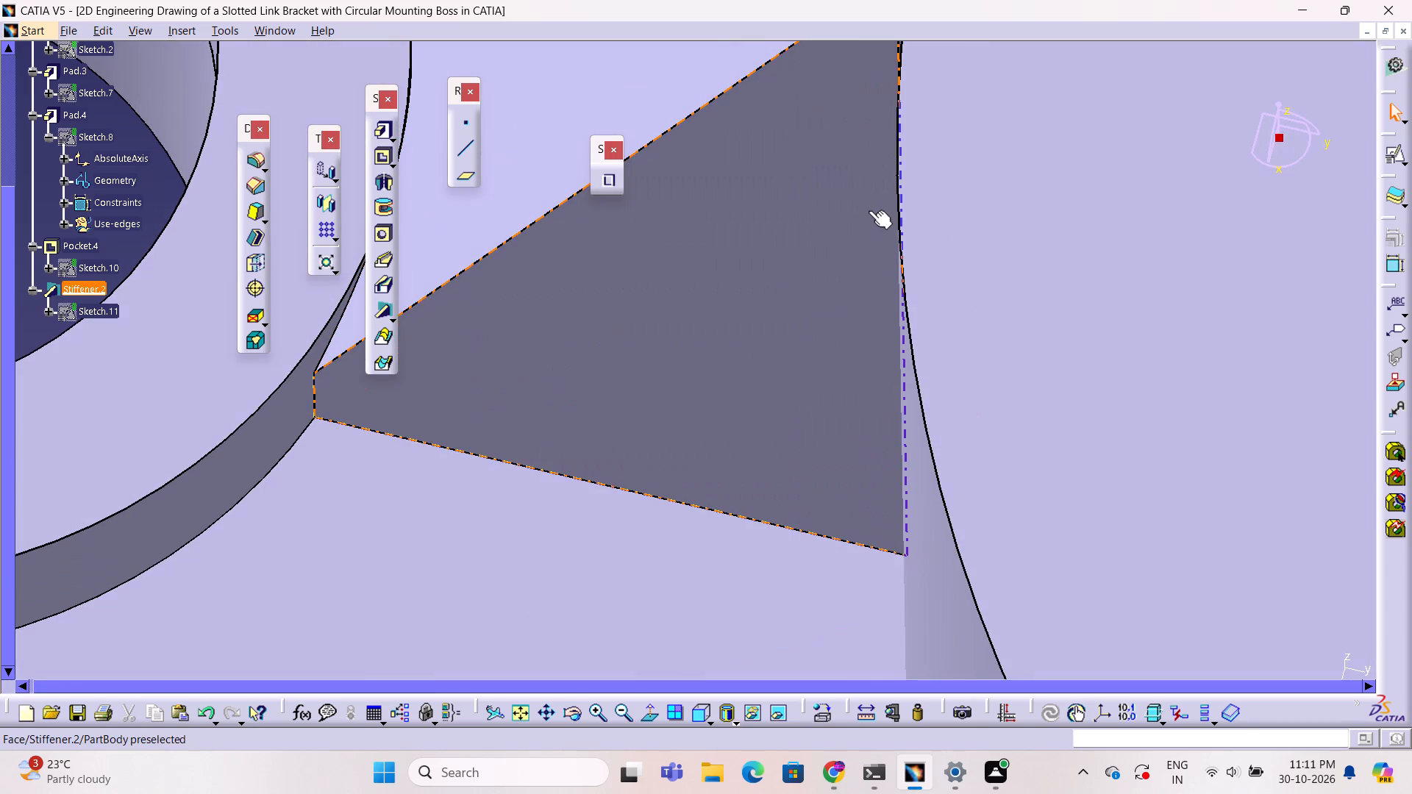
pyautogui.middleClick(807, 168)
pyautogui.keyDown('ctrl'); pyautogui.moveTo(807, 170); pyautogui.dragTo(761, 414, button='middle'); pyautogui.keyUp('ctrl')
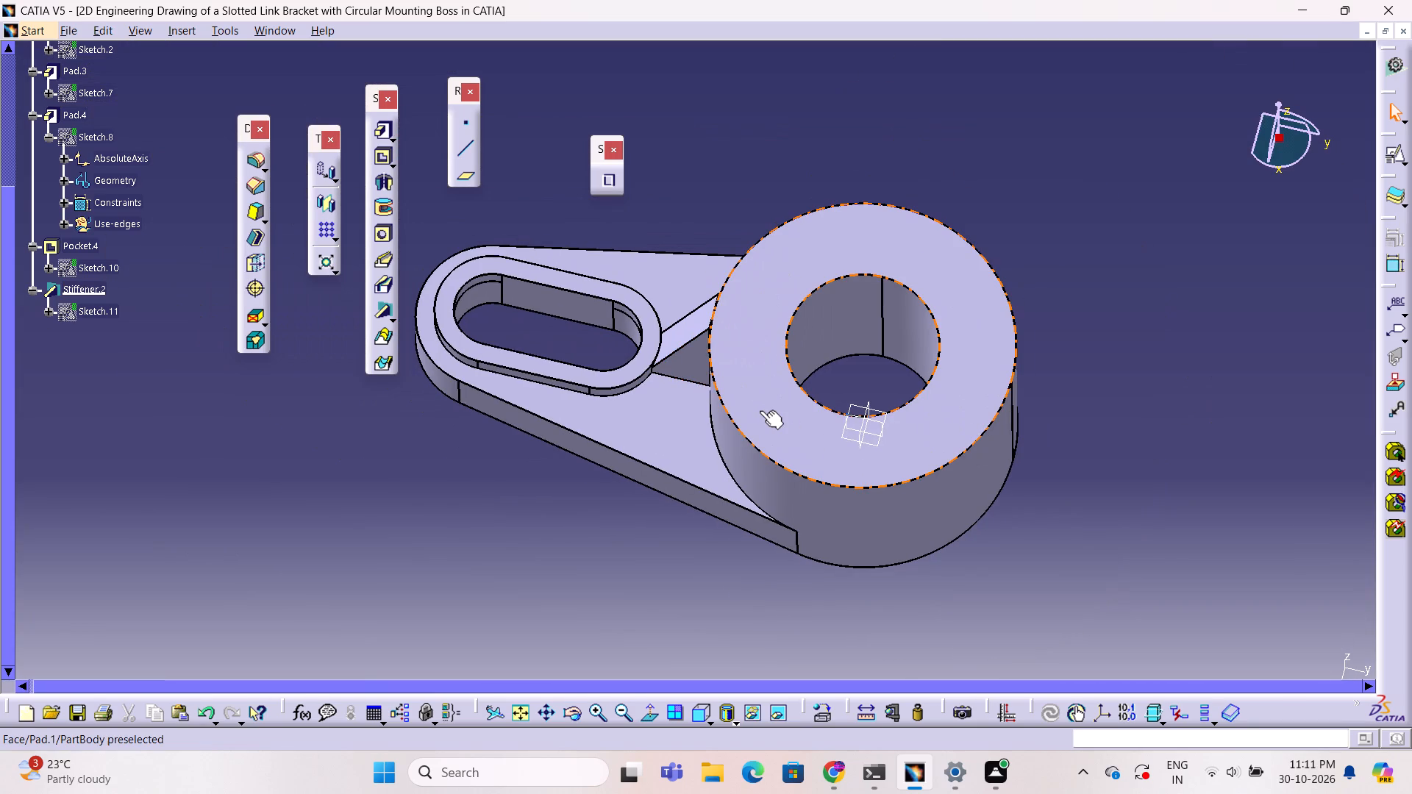
pyautogui.click(1216, 398)
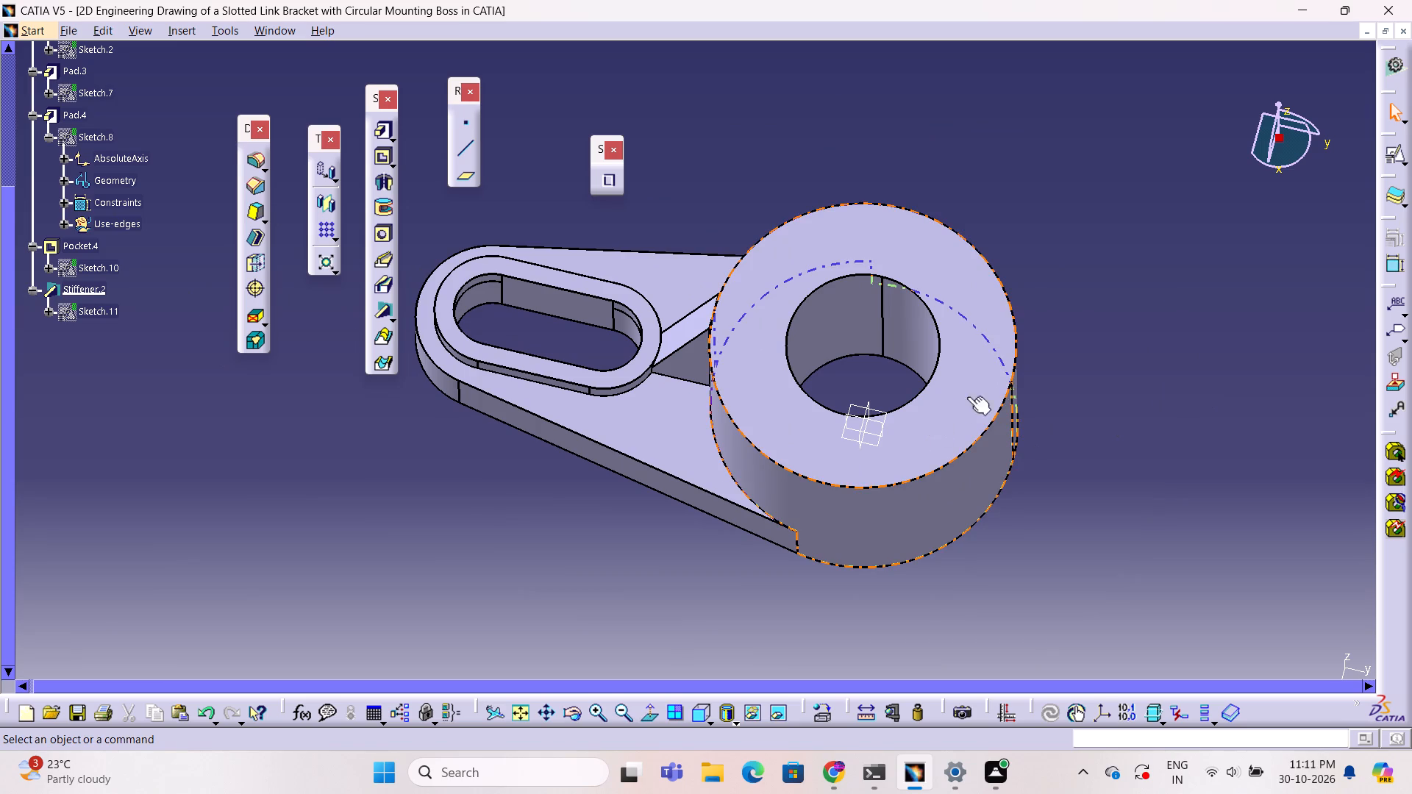
# Open a positioned sketch on the boss's top face with implicit origin and orientation.
pyautogui.click(969, 285)
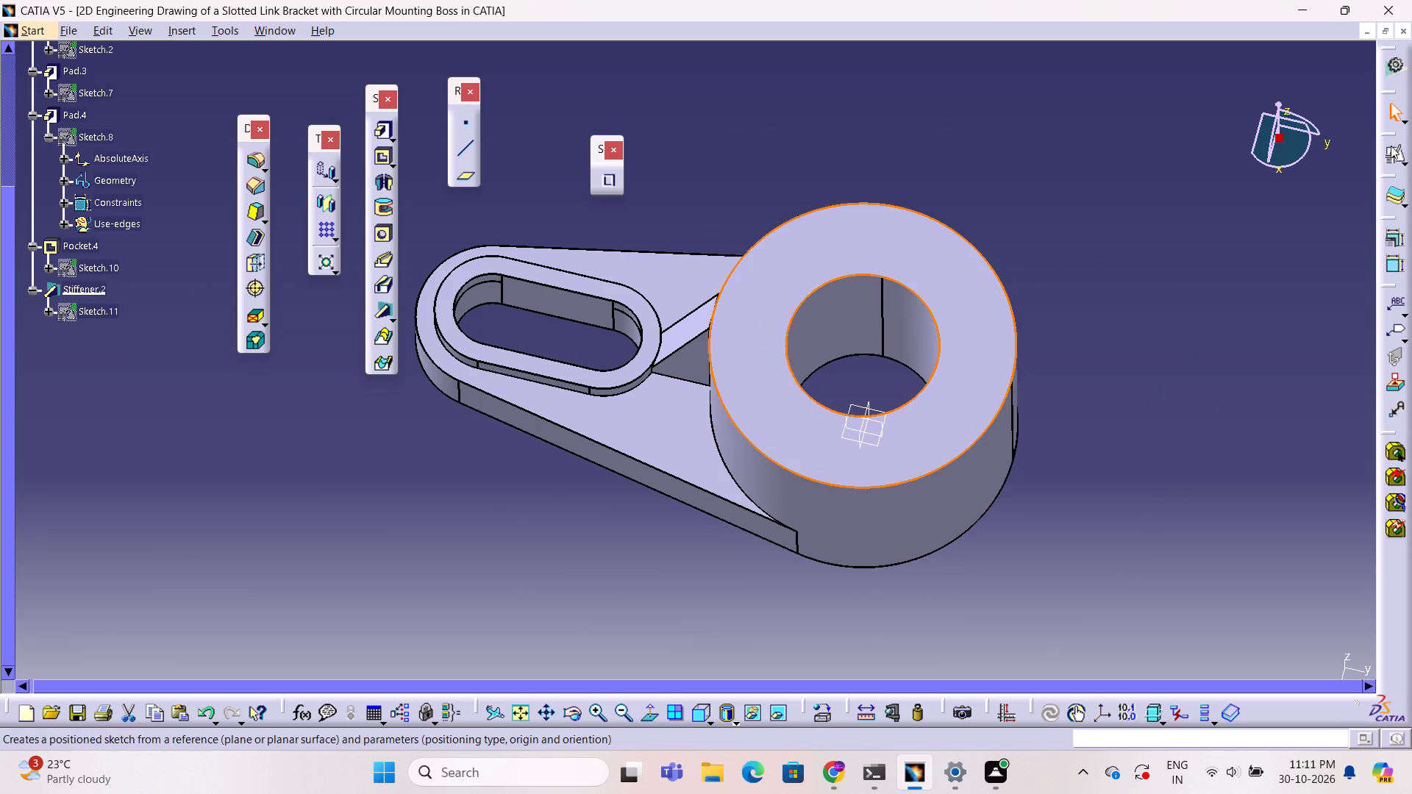
pyautogui.click(1392, 146)
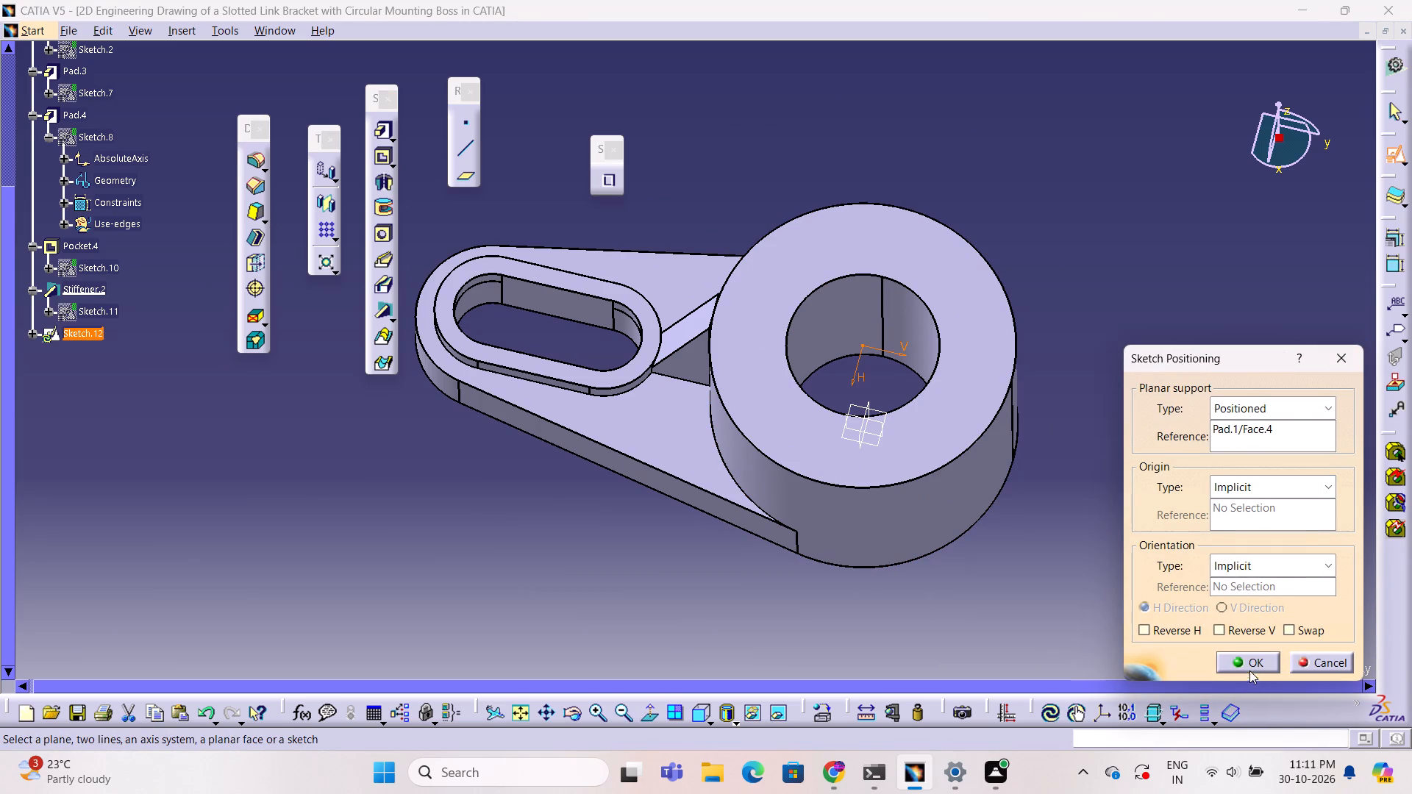
pyautogui.click(1249, 666)
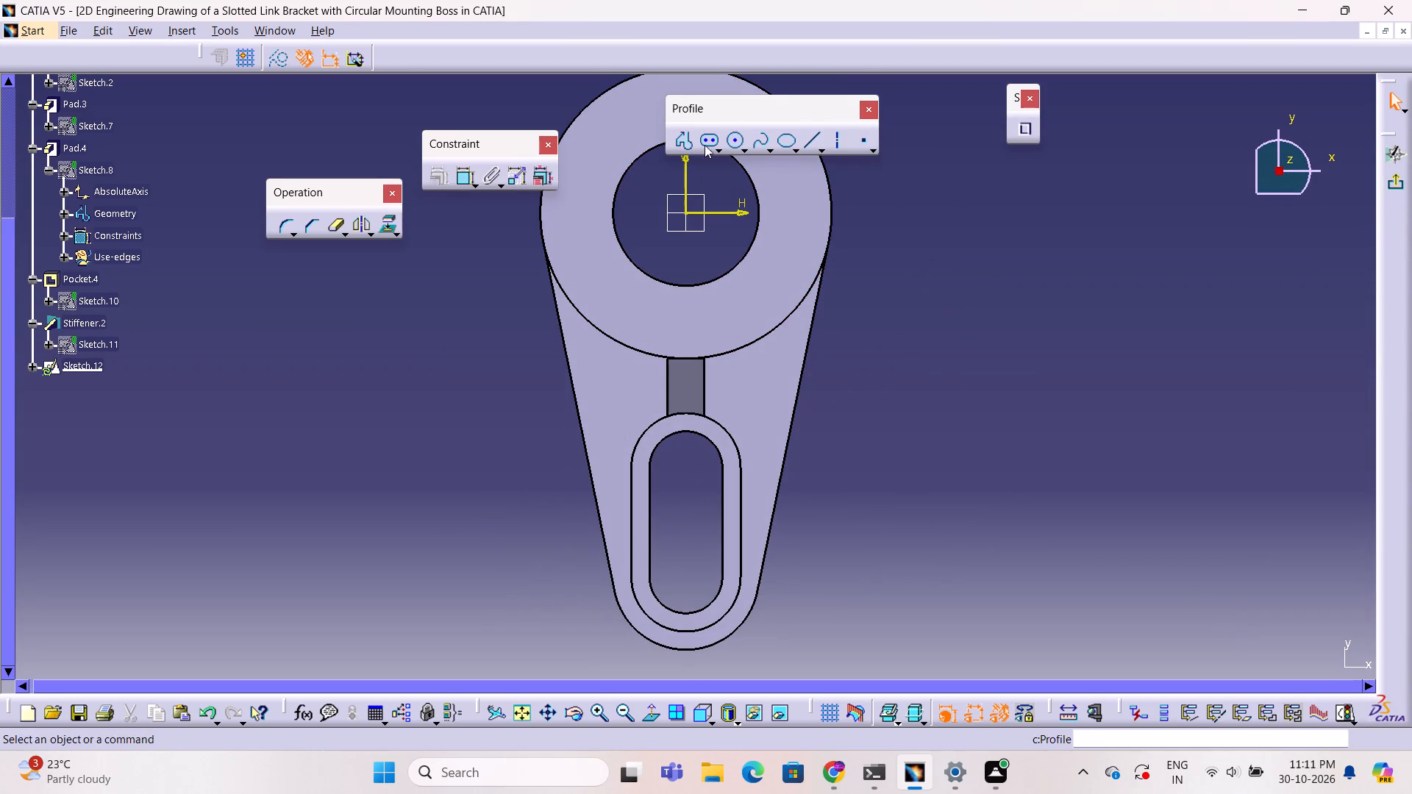
# Draw a horizontal elongated hole of about 20.7 mm radius, starting at the boss centre and extending along the H axis.
pyautogui.click(709, 140)
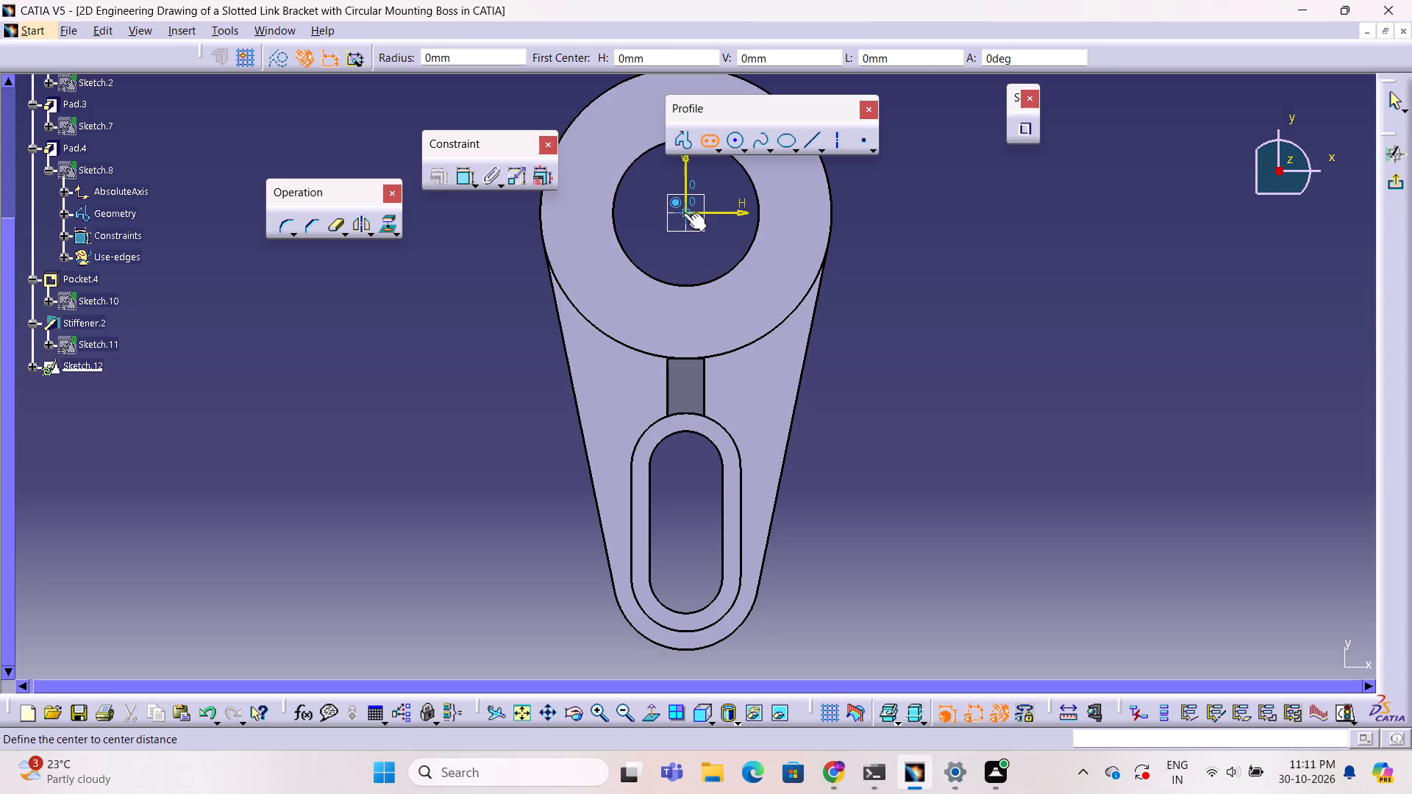
pyautogui.click(683, 212)
pyautogui.click(808, 211)
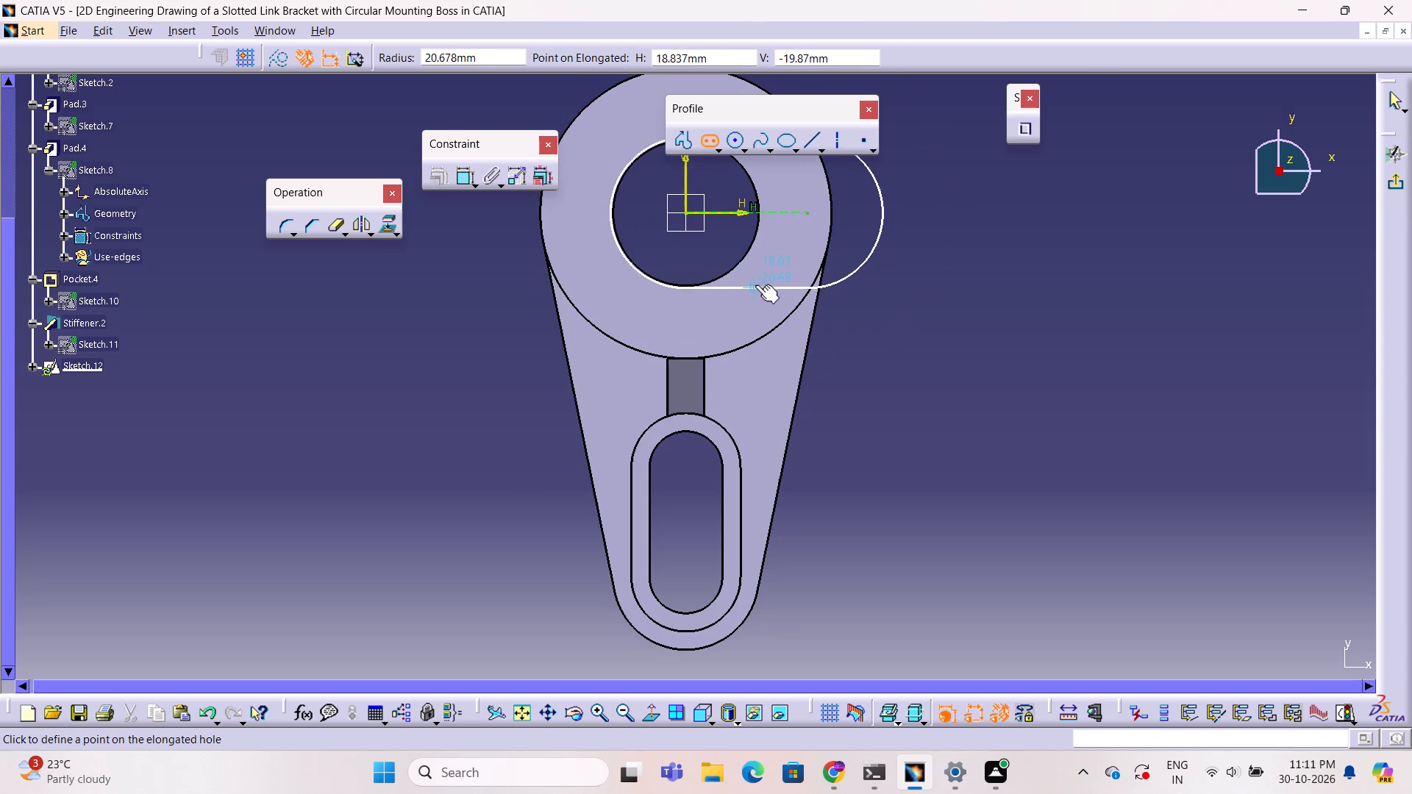
pyautogui.click(757, 290)
pyautogui.click(1261, 248)
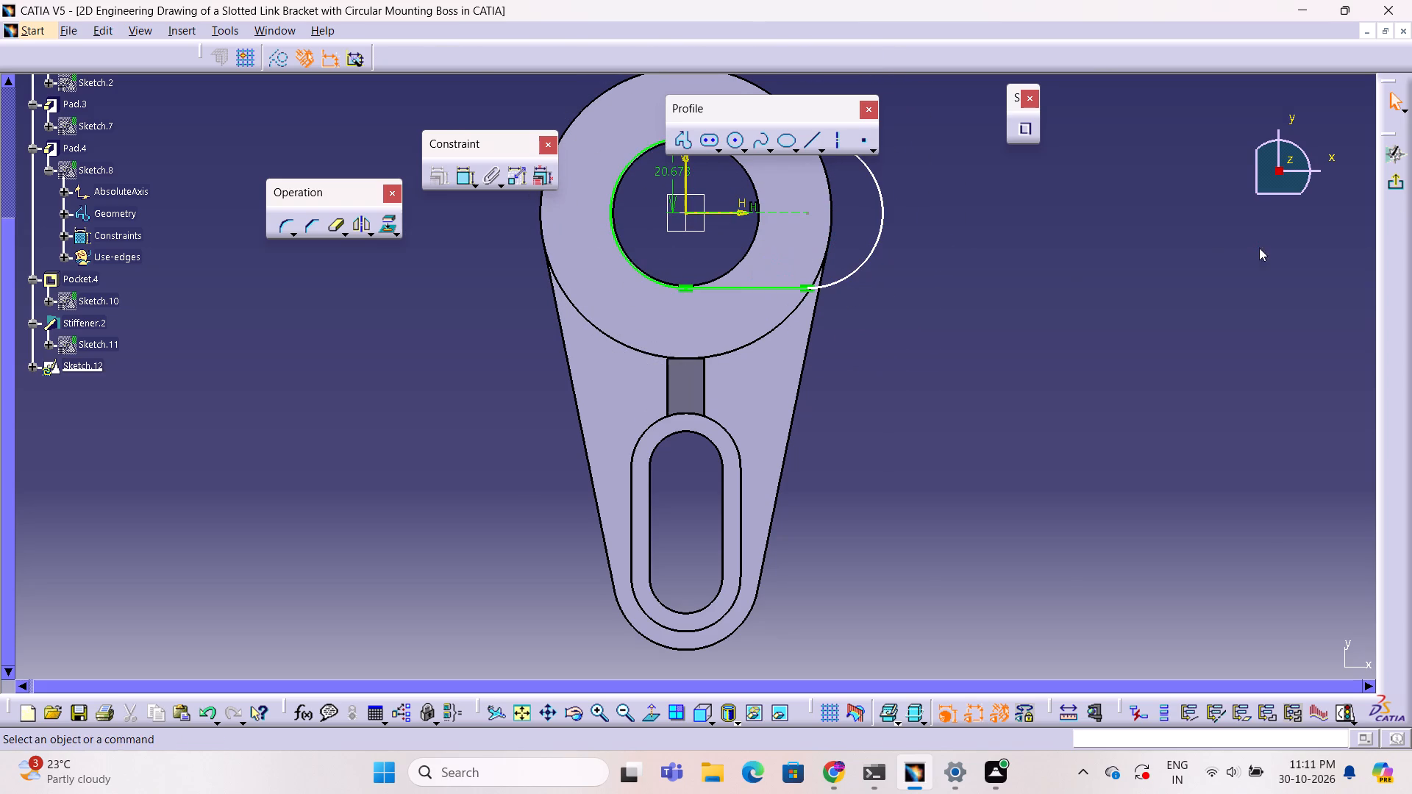
pyautogui.press('Escape')
# Set the elongated hole's radius to 20 mm.
pyautogui.keyDown('ctrl'); pyautogui.moveTo(1013, 235); pyautogui.dragTo(1011, 244, button='middle'); pyautogui.keyUp('ctrl')
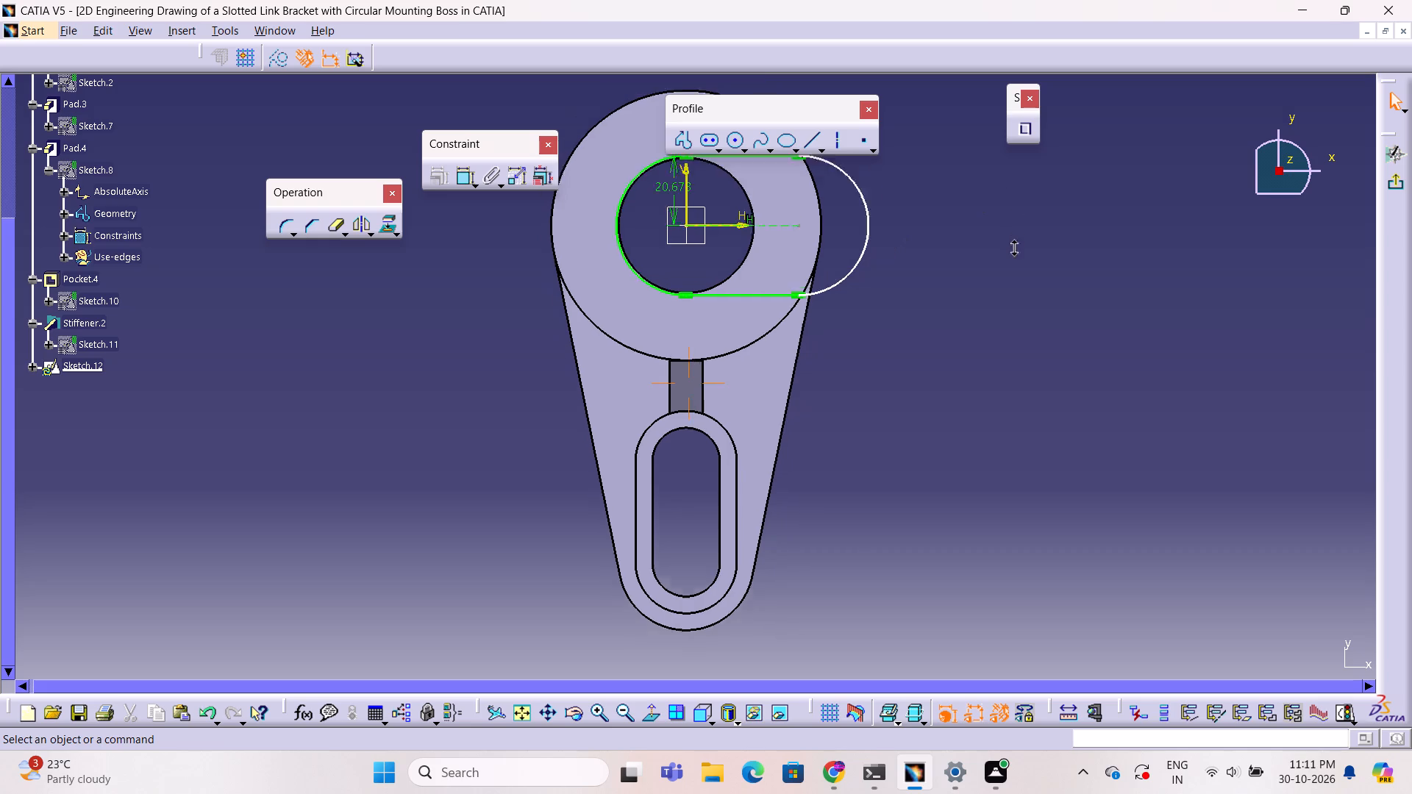
pyautogui.keyDown('ctrl'); pyautogui.moveTo(1011, 244); pyautogui.dragTo(995, 285, button='middle'); pyautogui.keyUp('ctrl')
pyautogui.click(673, 251)
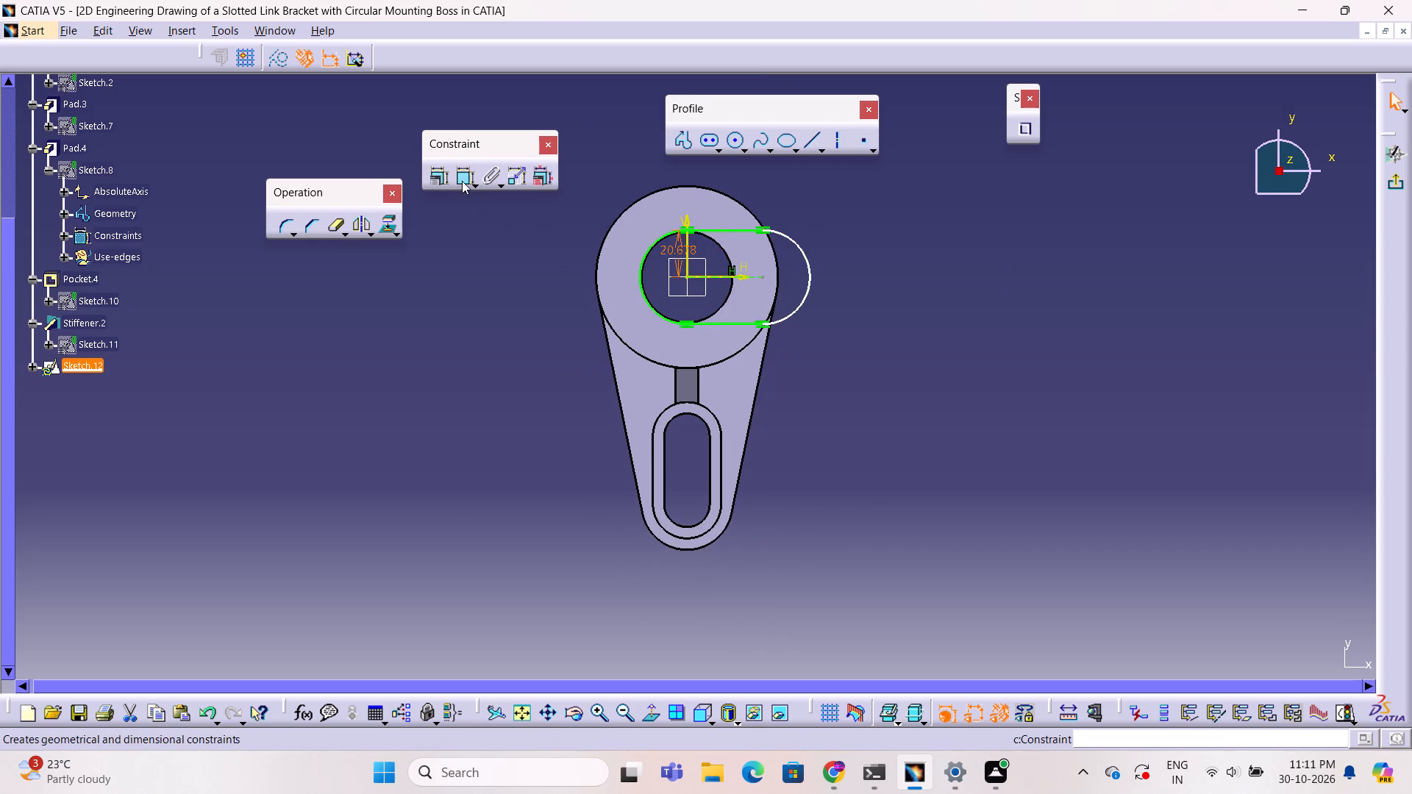
pyautogui.doubleClick(671, 247)
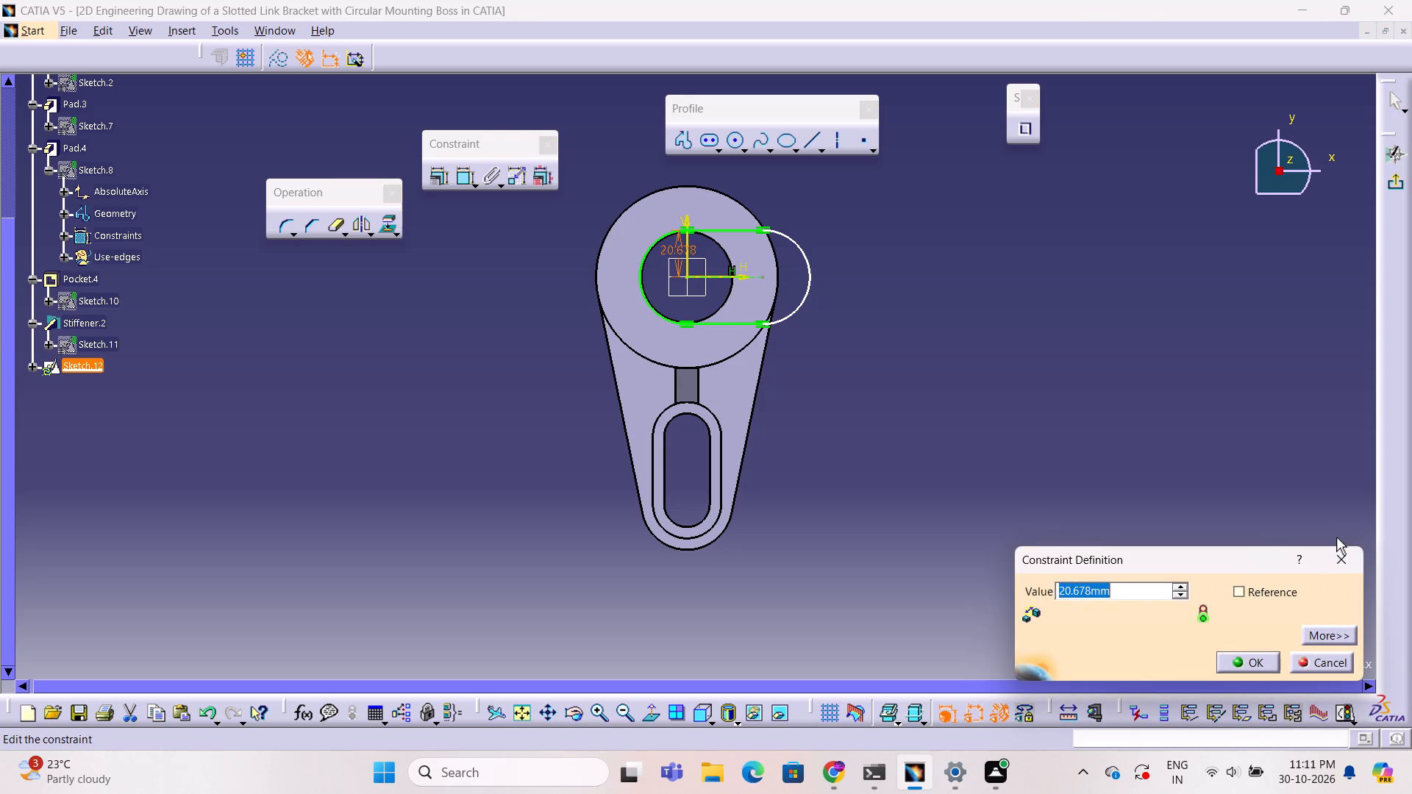
pyautogui.press('2')
pyautogui.press('0')
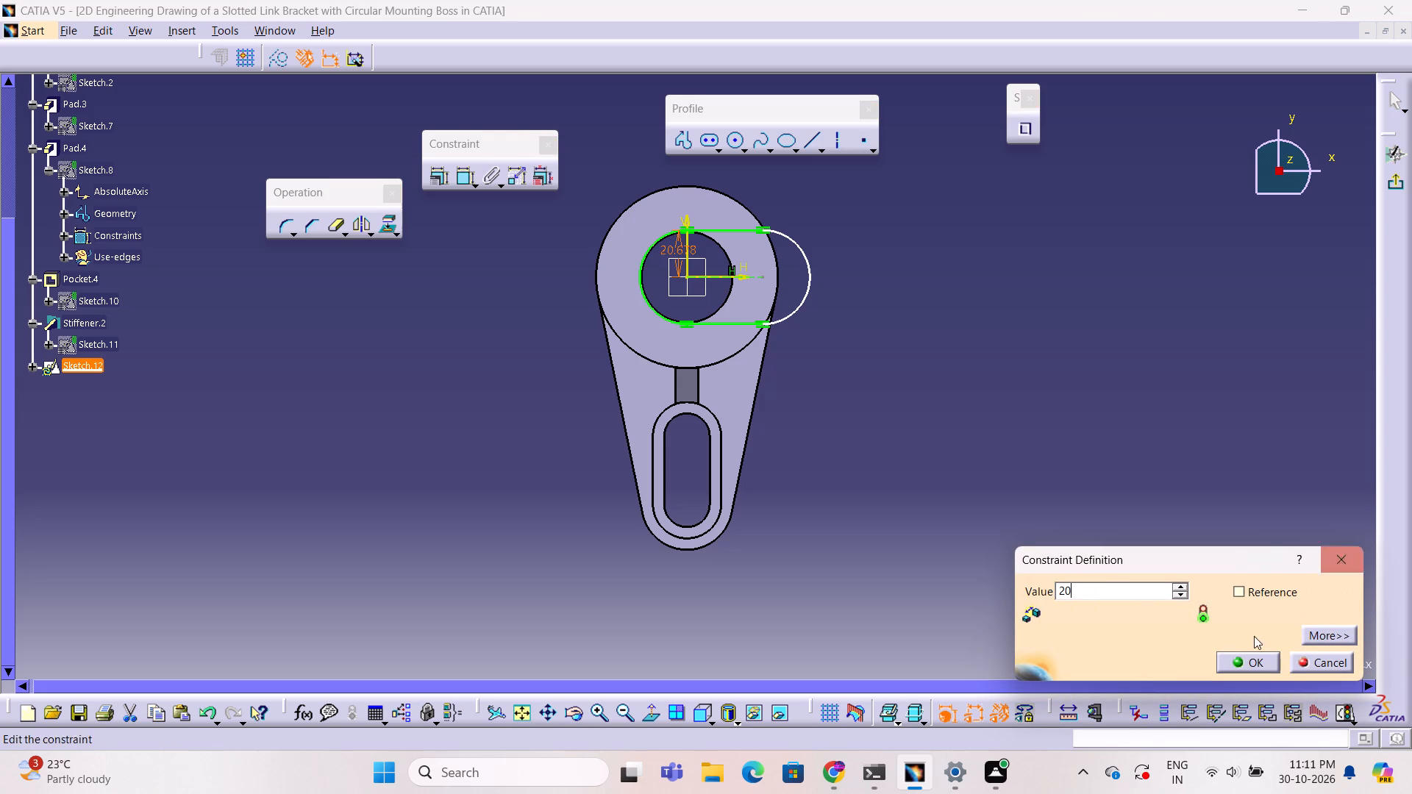
pyautogui.click(1256, 661)
pyautogui.click(996, 570)
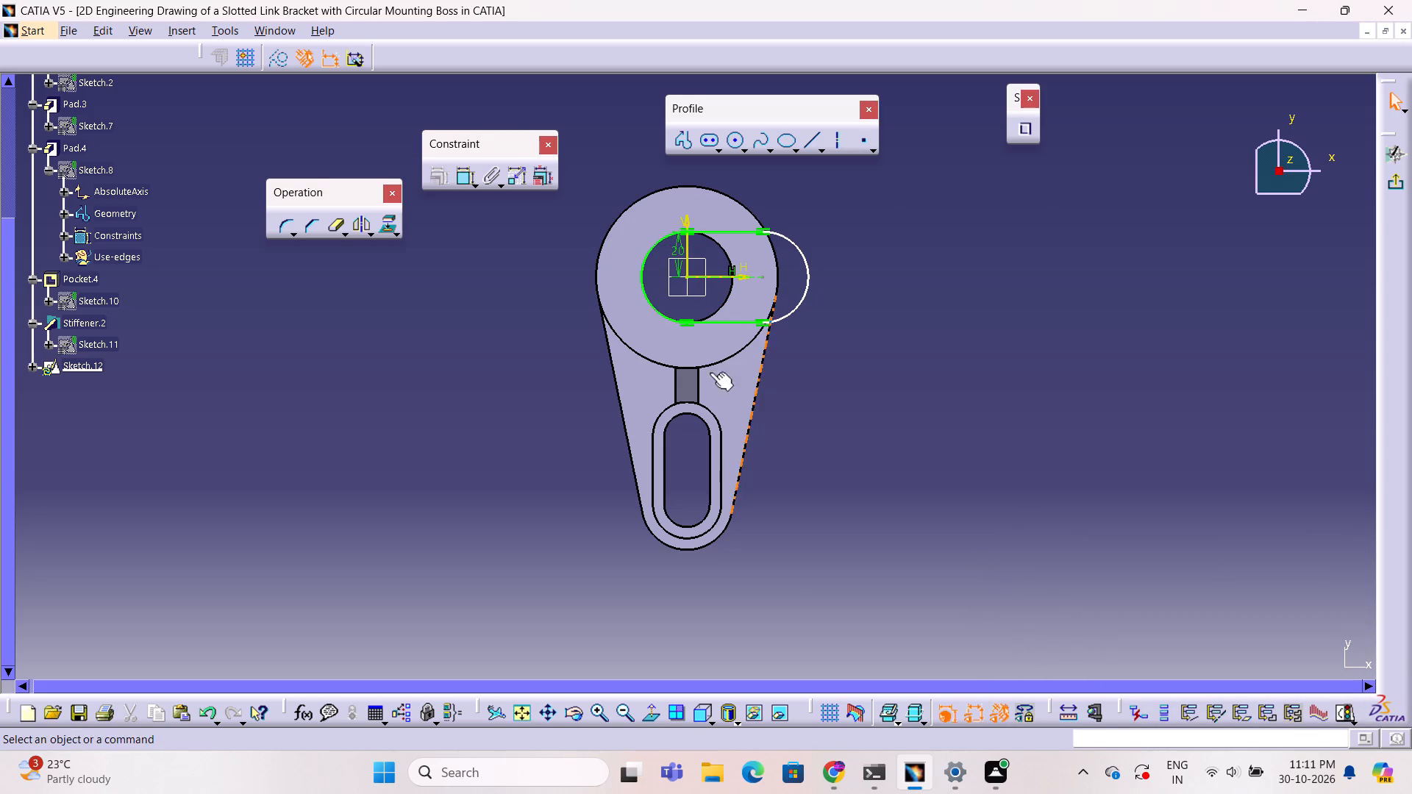
# Apply an Equal constraint between the two end arcs of the elongated hole.
pyautogui.click(807, 283)
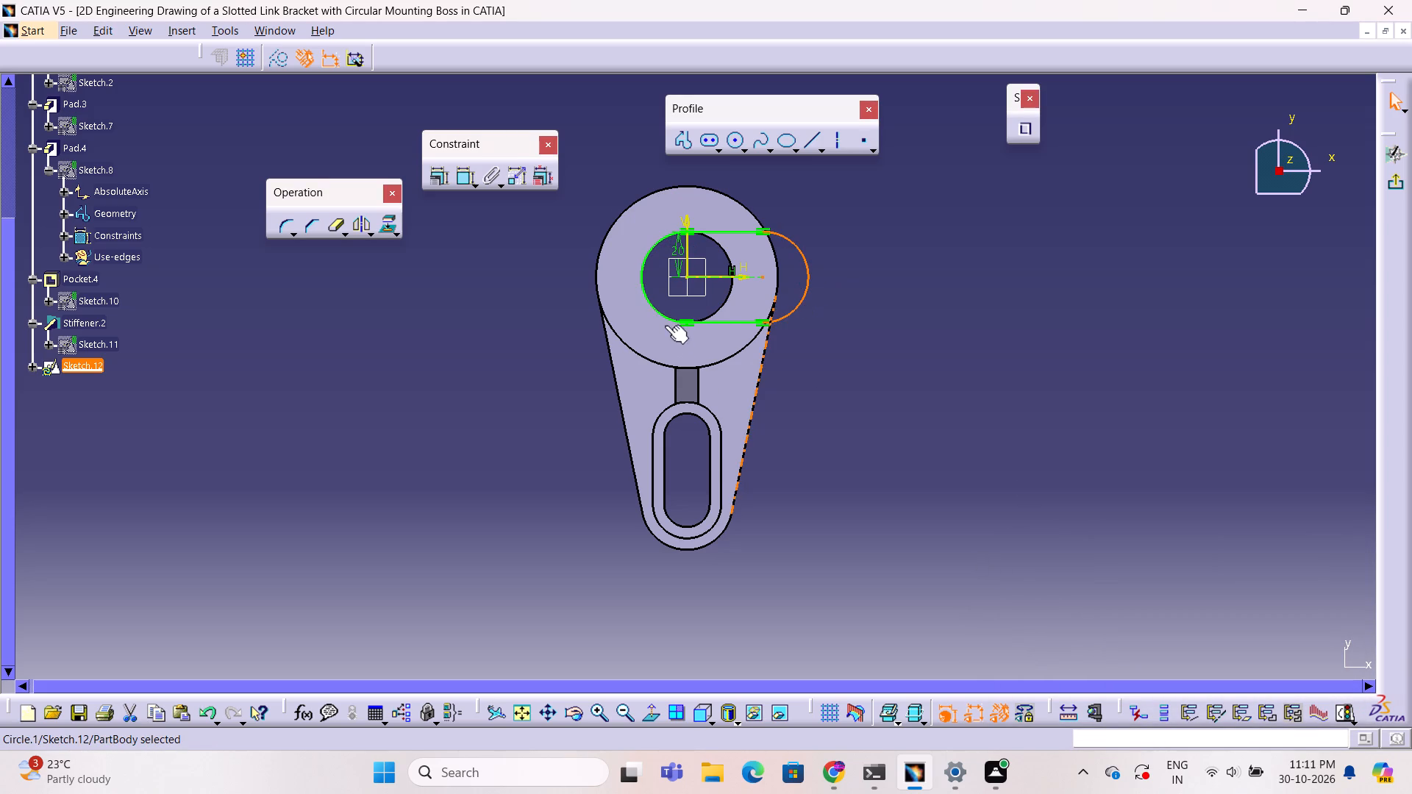
pyautogui.keyDown('ctrl'); pyautogui.click(643, 290); pyautogui.keyUp('ctrl')
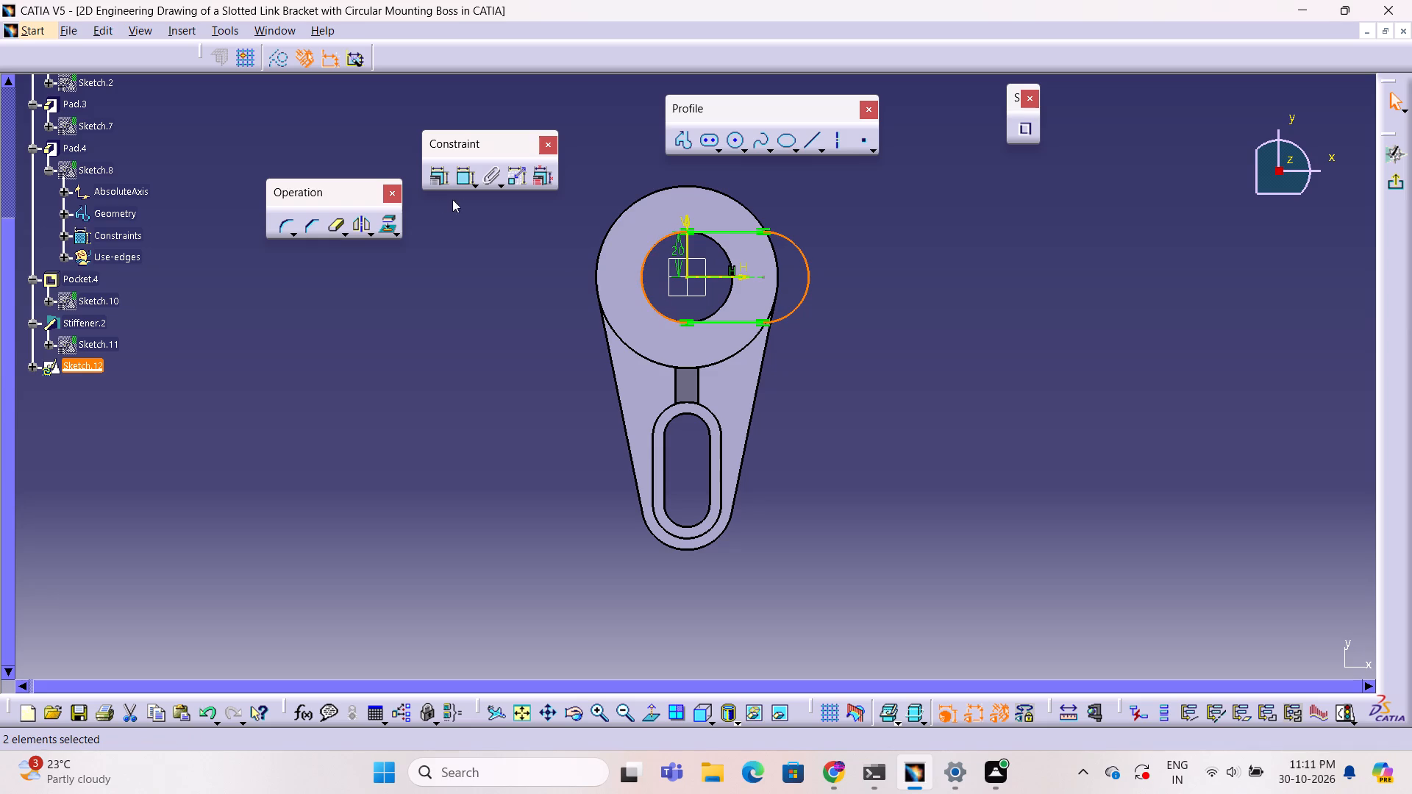
pyautogui.click(441, 178)
pyautogui.click(1159, 400)
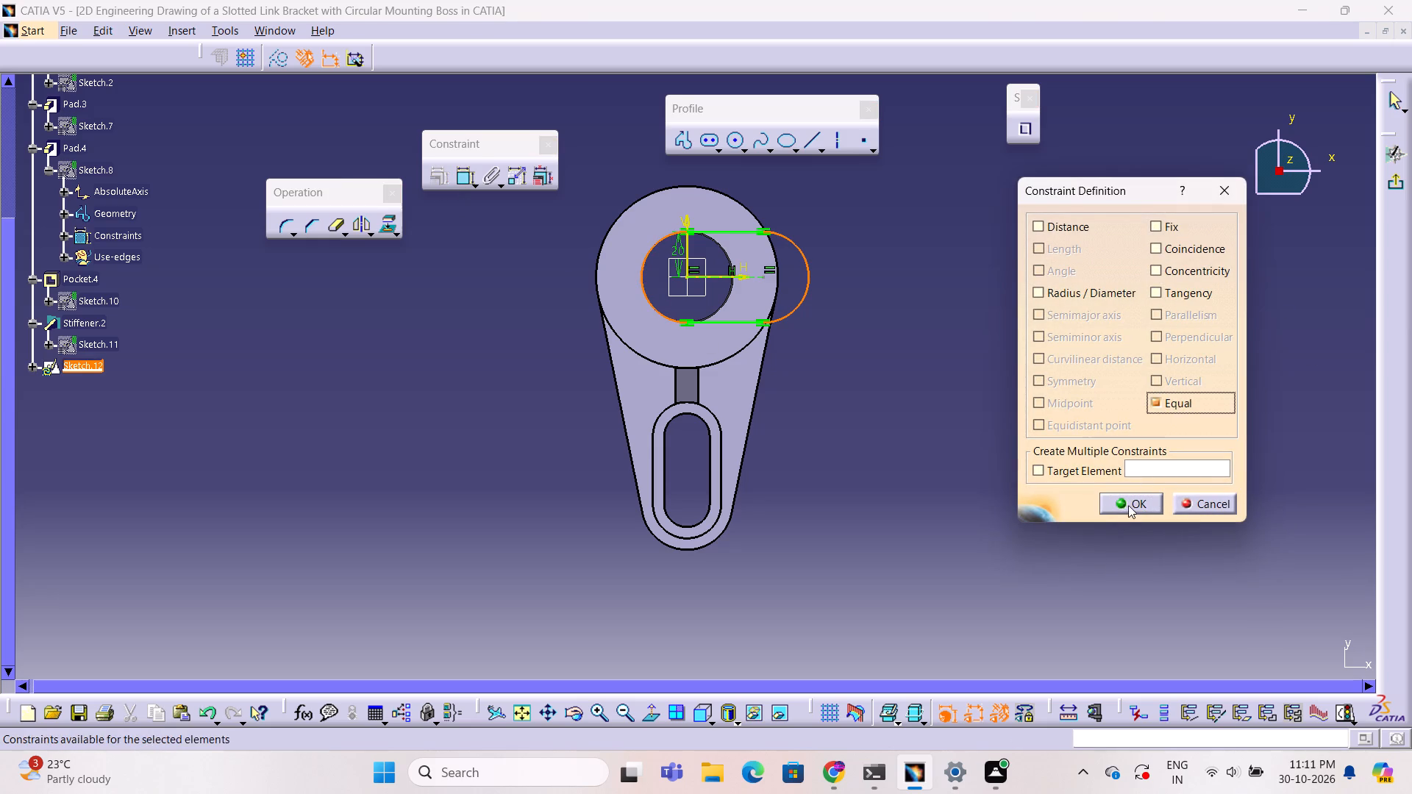
pyautogui.click(1129, 506)
pyautogui.click(1108, 505)
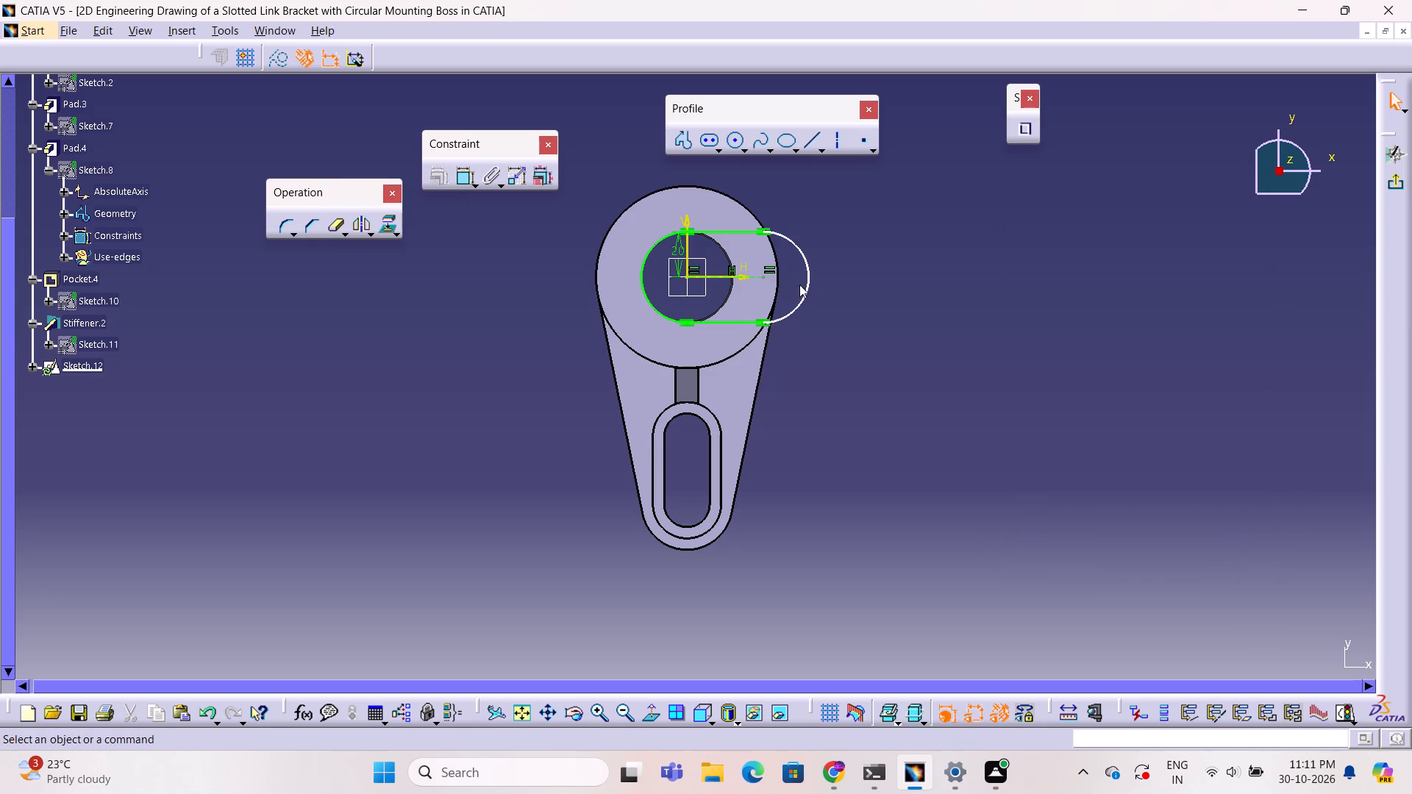
# Stretch the elongated hole by moving its outer end arc along the H axis, well beyond the boss.
pyautogui.moveTo(808, 281); pyautogui.dragTo(899, 367)
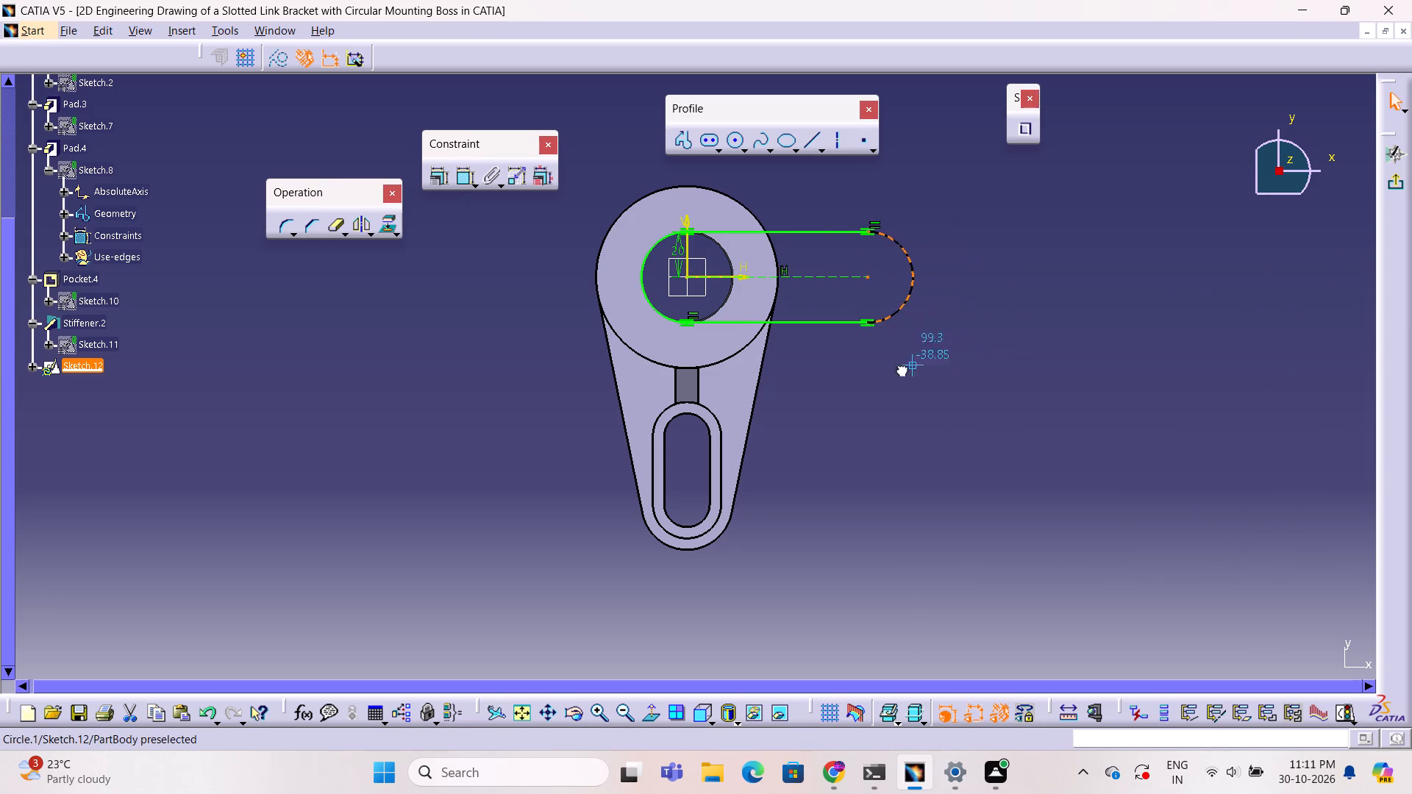
pyautogui.moveTo(899, 367); pyautogui.dragTo(1059, 394)
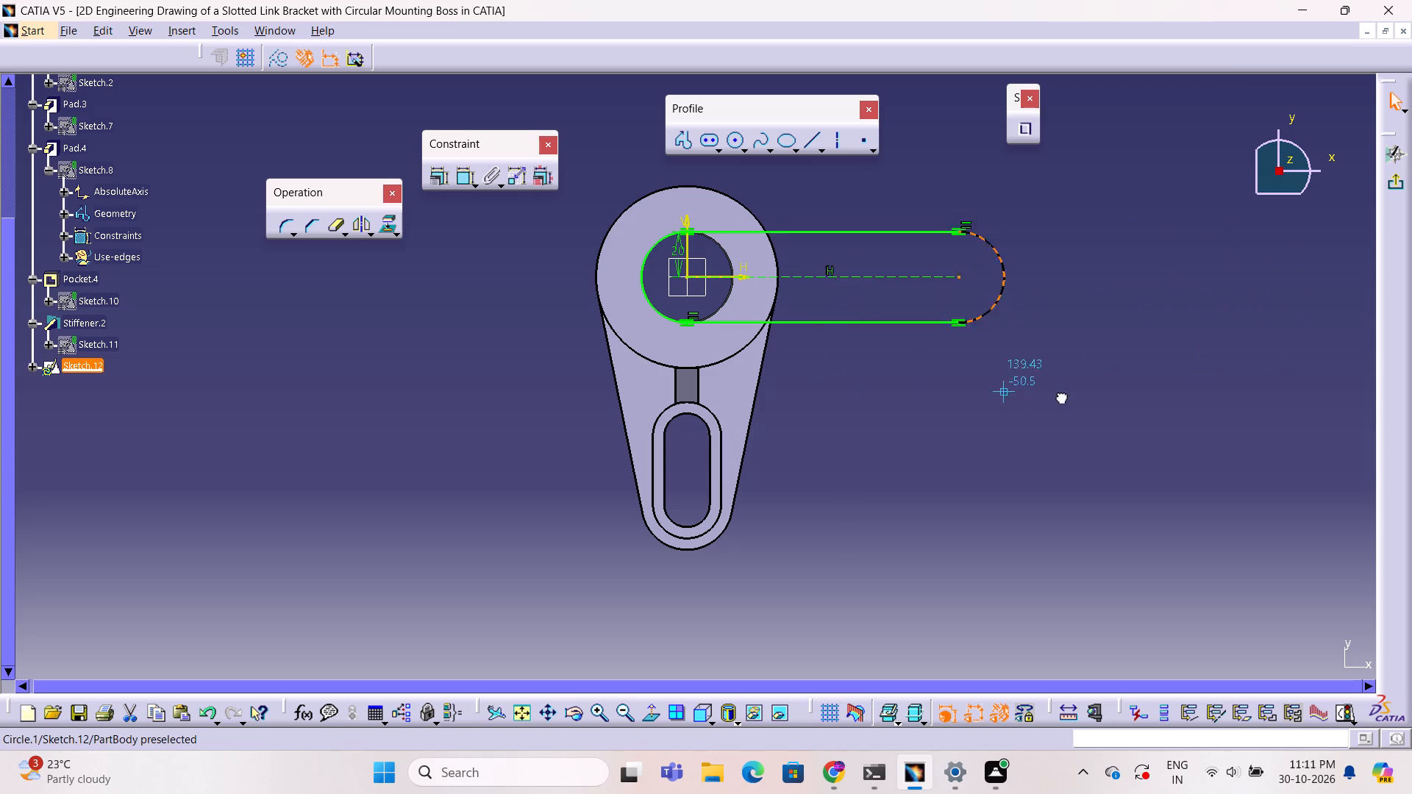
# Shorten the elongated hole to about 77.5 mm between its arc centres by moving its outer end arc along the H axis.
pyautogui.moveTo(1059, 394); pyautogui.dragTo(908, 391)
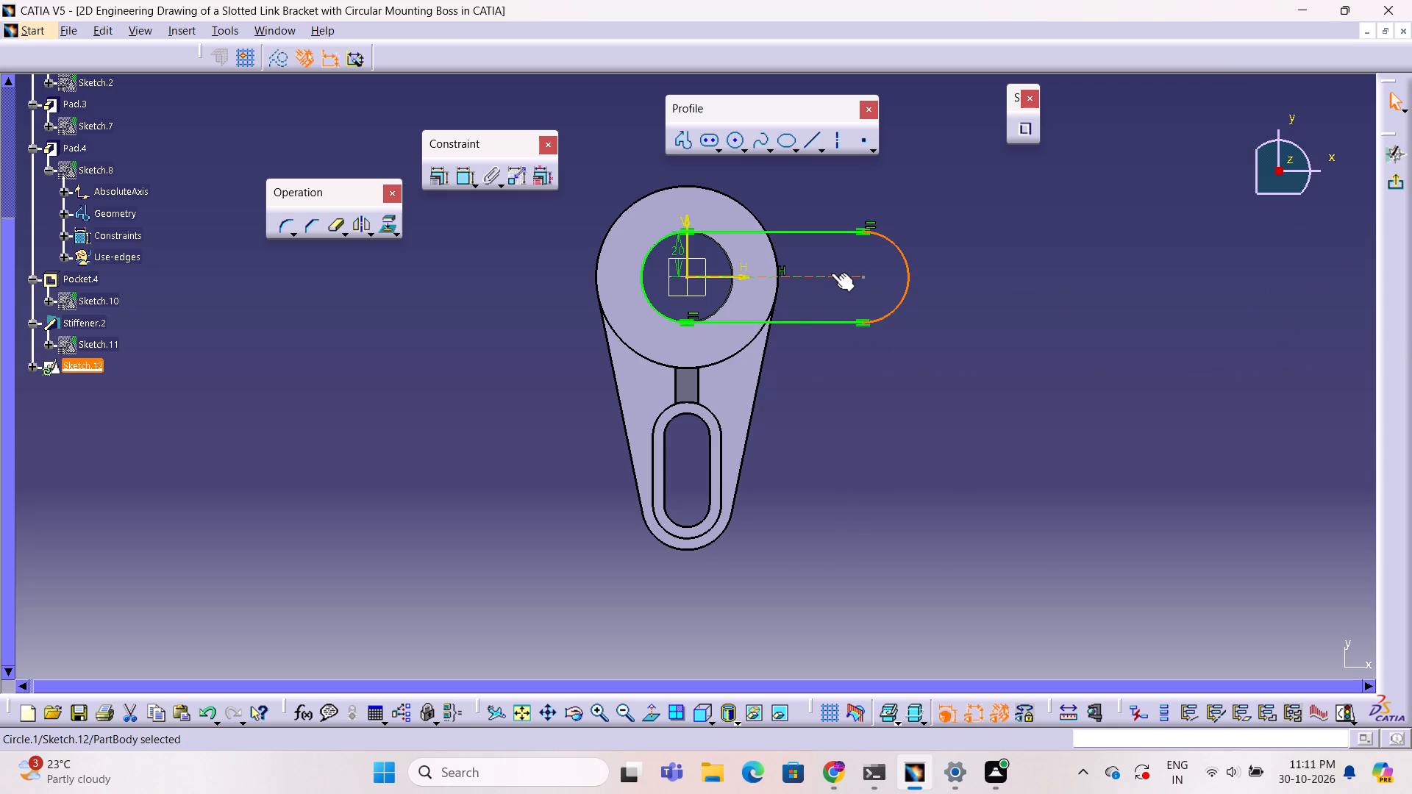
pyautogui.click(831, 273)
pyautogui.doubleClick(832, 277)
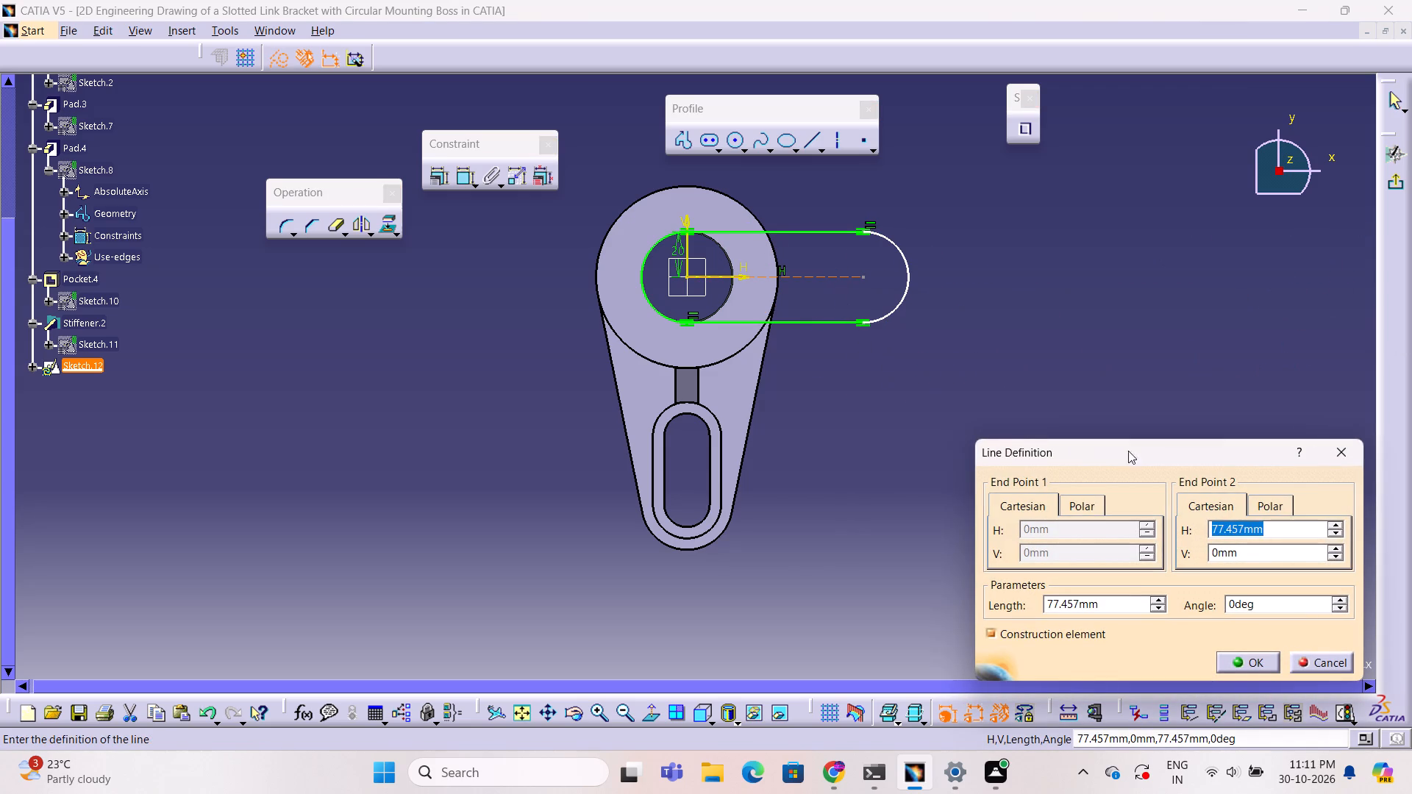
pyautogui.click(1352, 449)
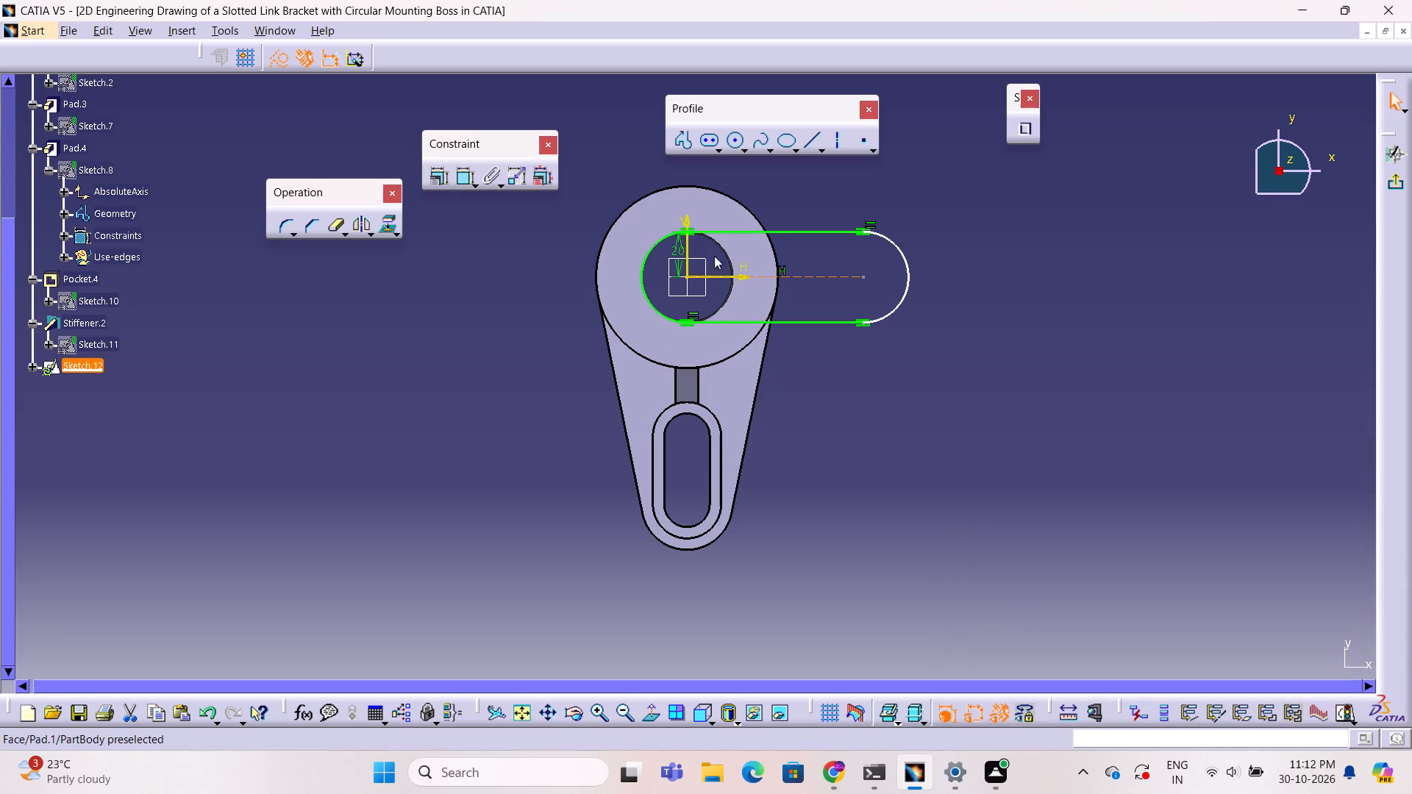
# Constrain the horizontal distance between the elongated hole's two arc centres to 20 mm and exit the sketch.
pyautogui.click(461, 181)
pyautogui.click(853, 404)
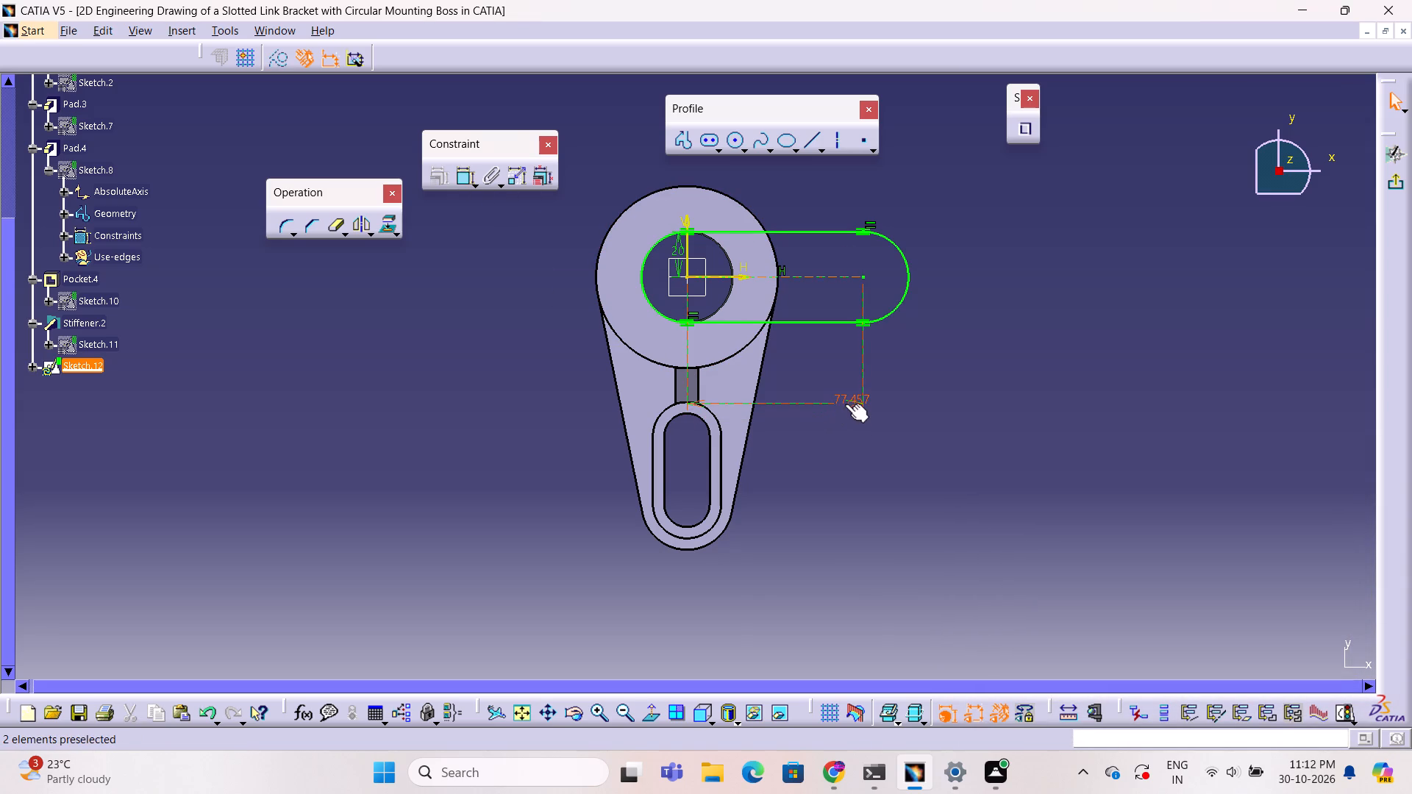
pyautogui.doubleClick(845, 403)
pyautogui.doubleClick(1124, 596)
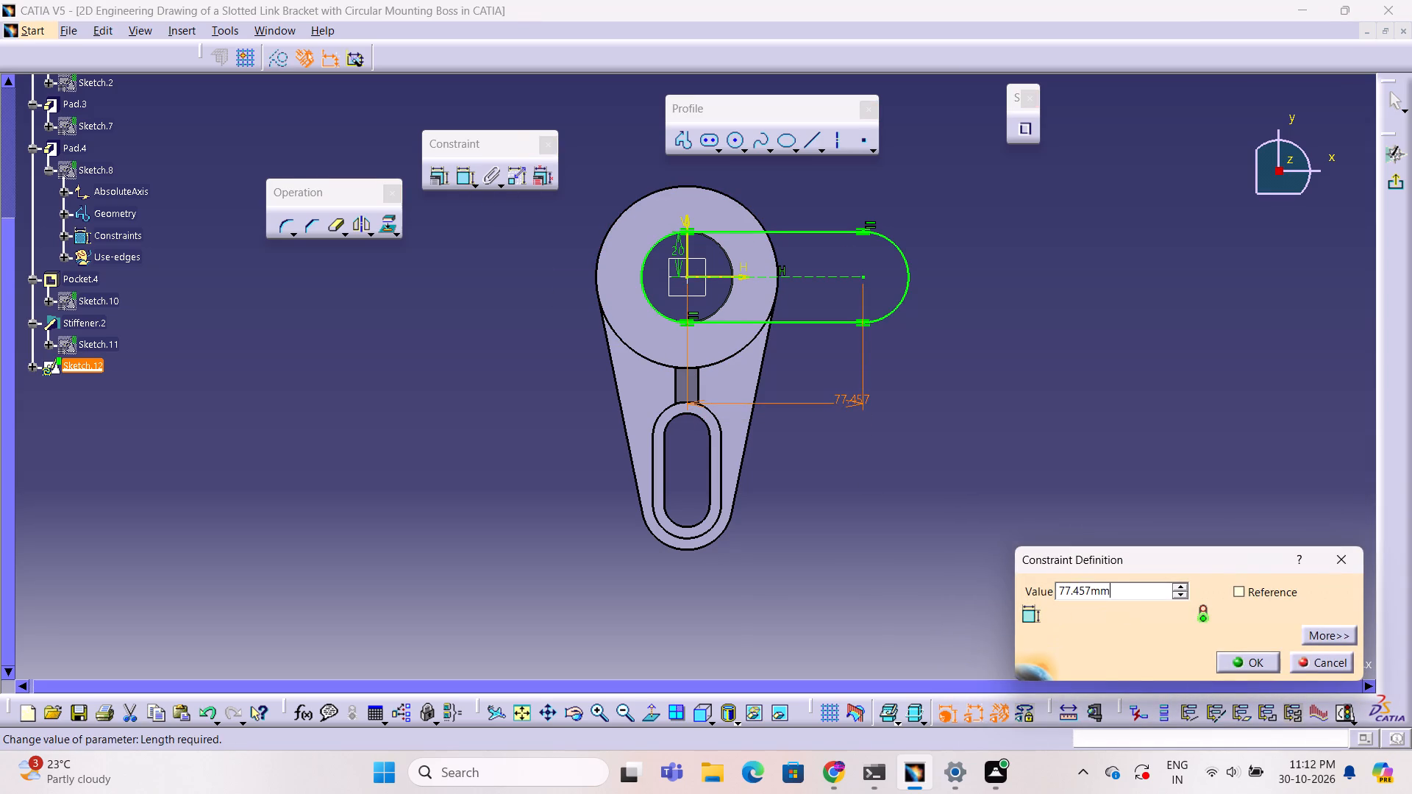
pyautogui.press('2')
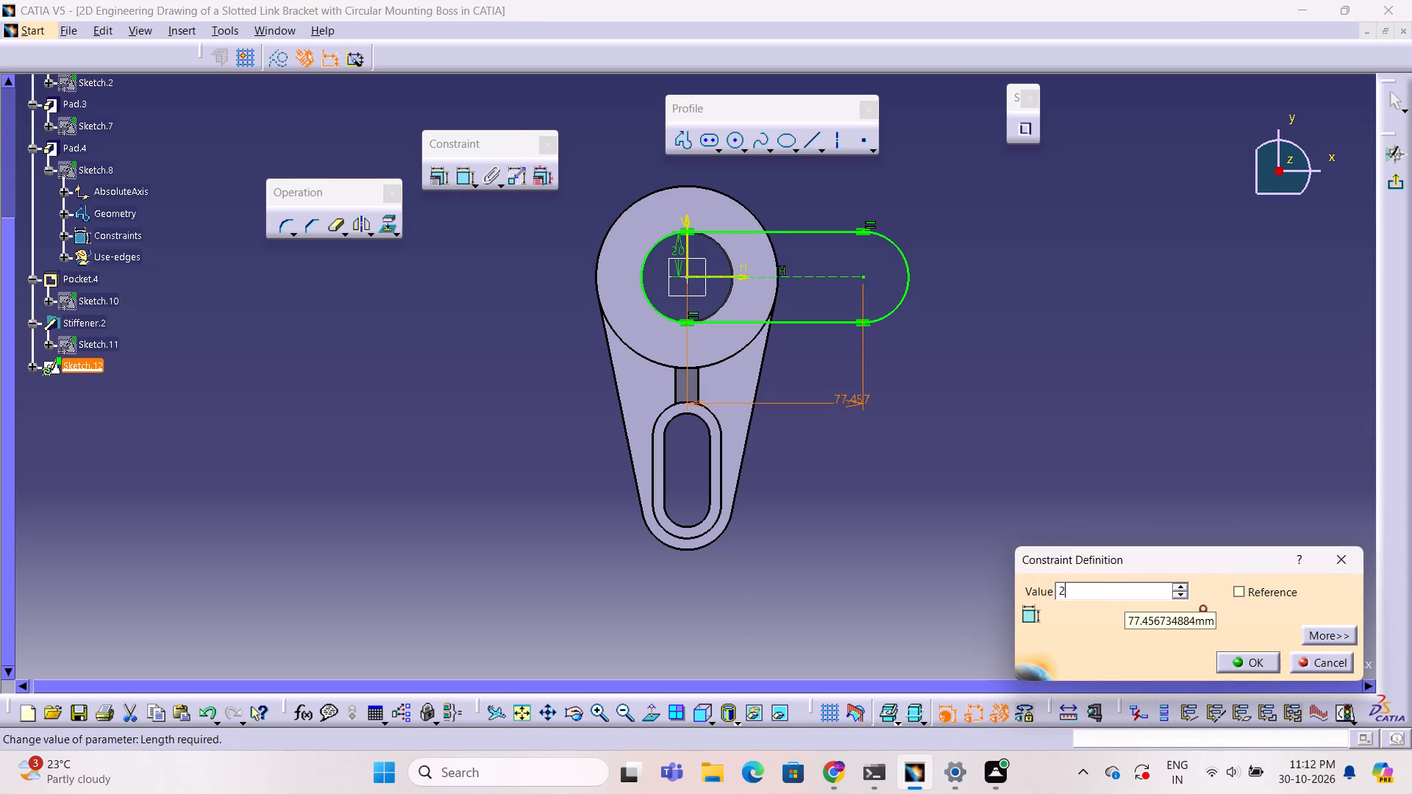
pyautogui.press('0')
pyautogui.click(1245, 657)
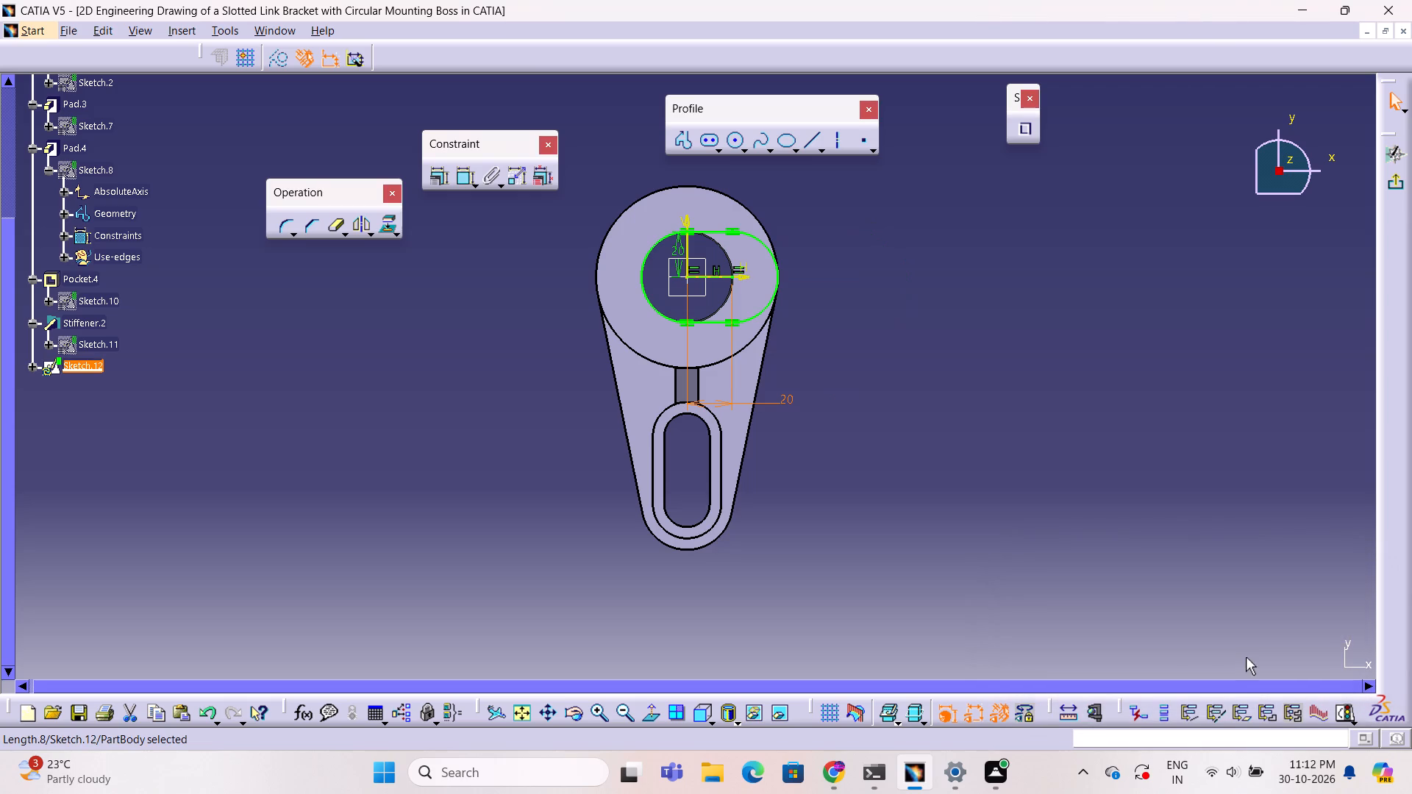
pyautogui.click(1060, 598)
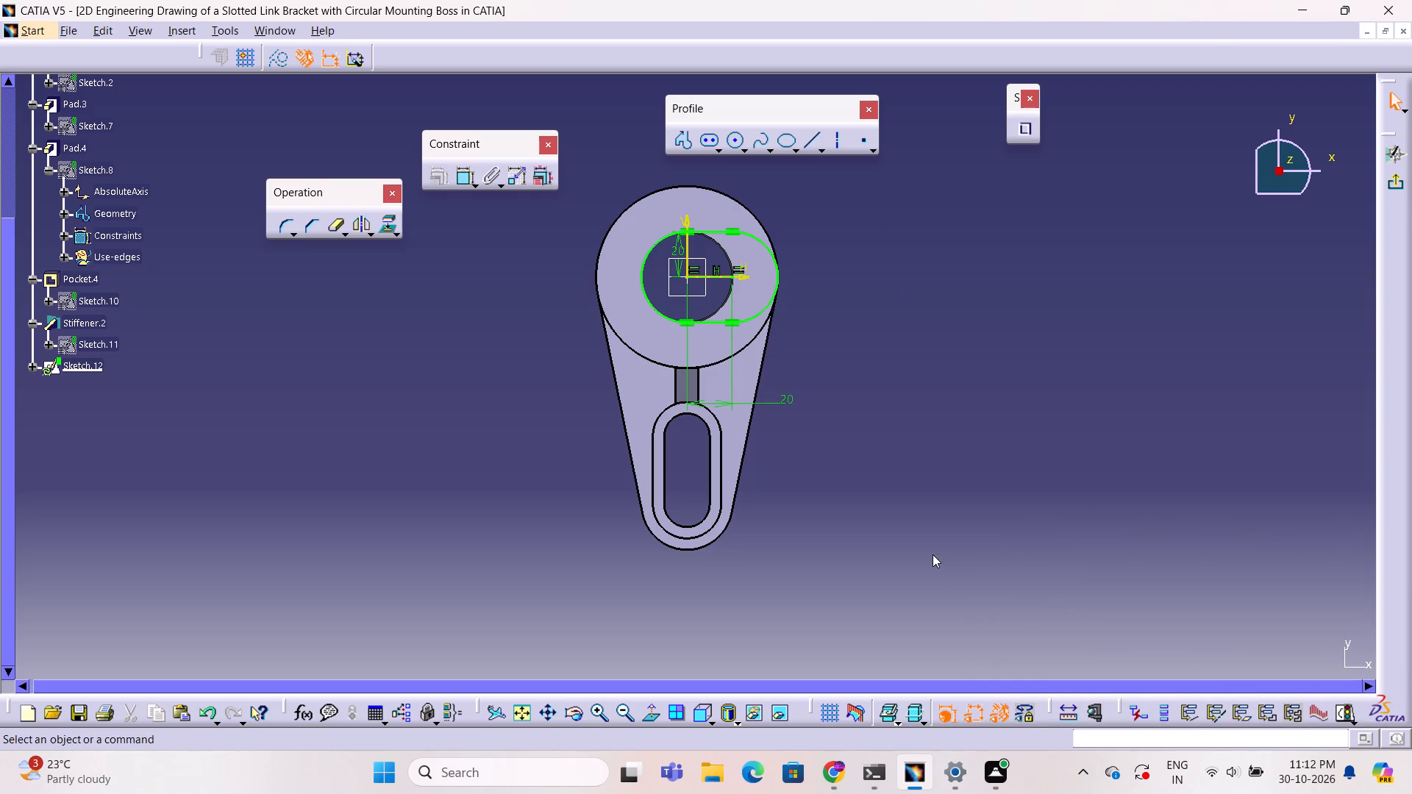
pyautogui.click(1393, 189)
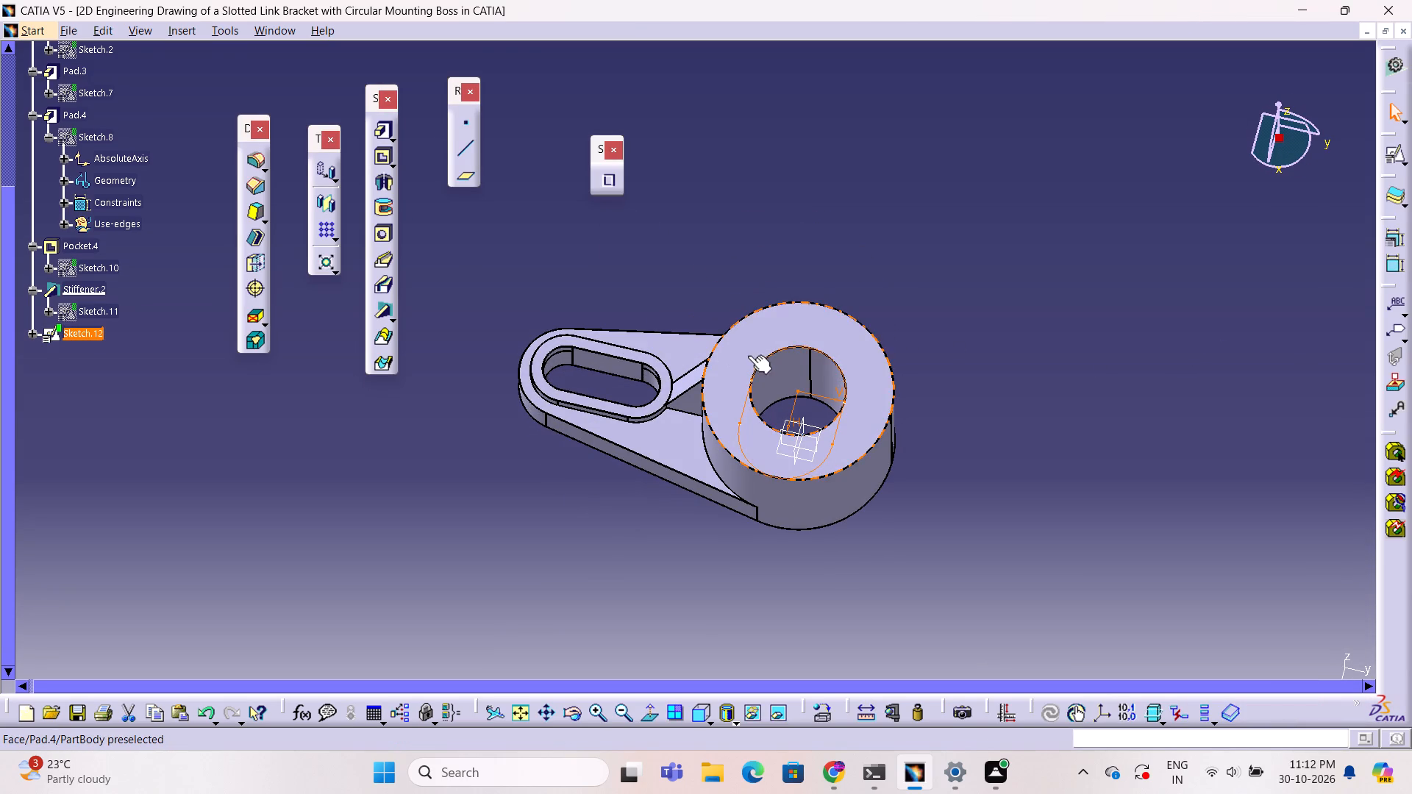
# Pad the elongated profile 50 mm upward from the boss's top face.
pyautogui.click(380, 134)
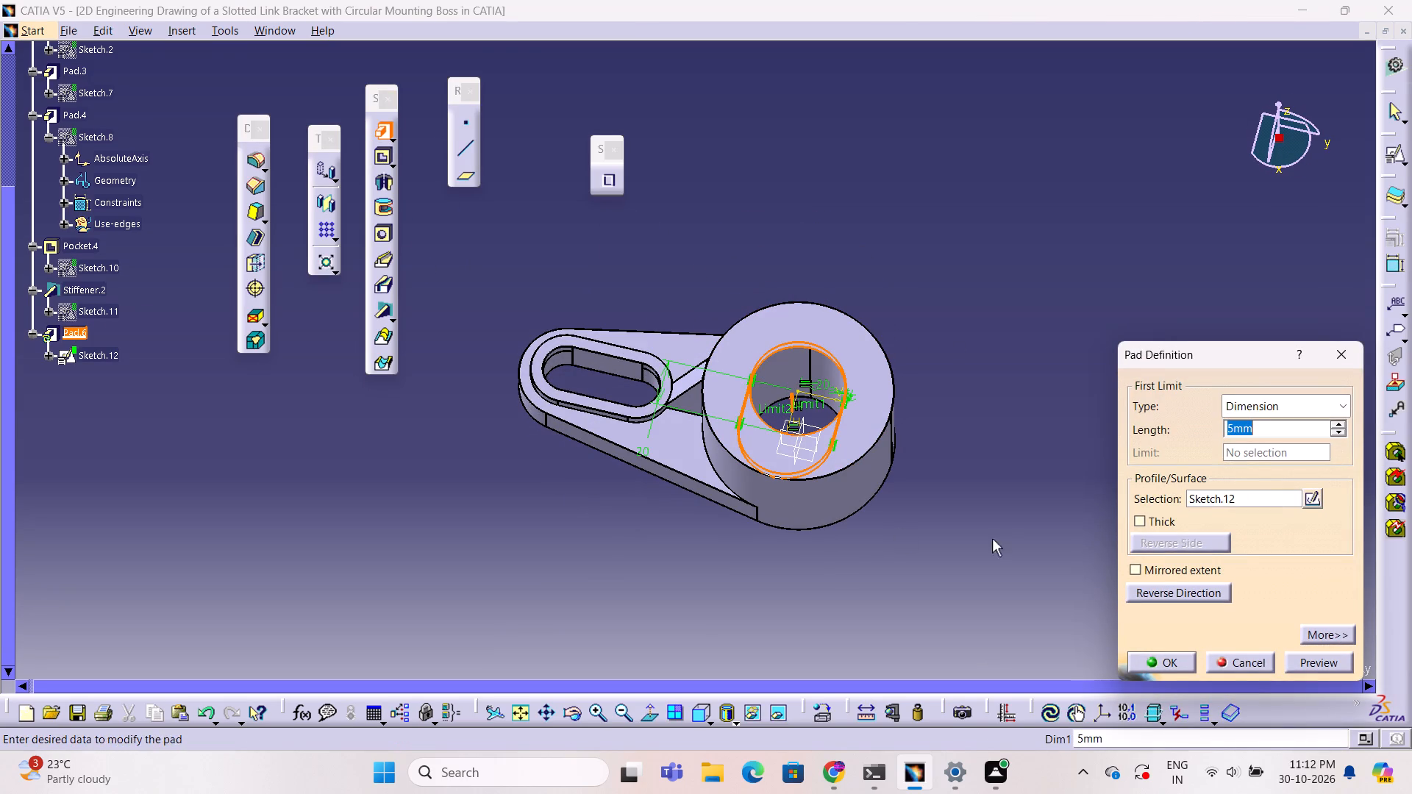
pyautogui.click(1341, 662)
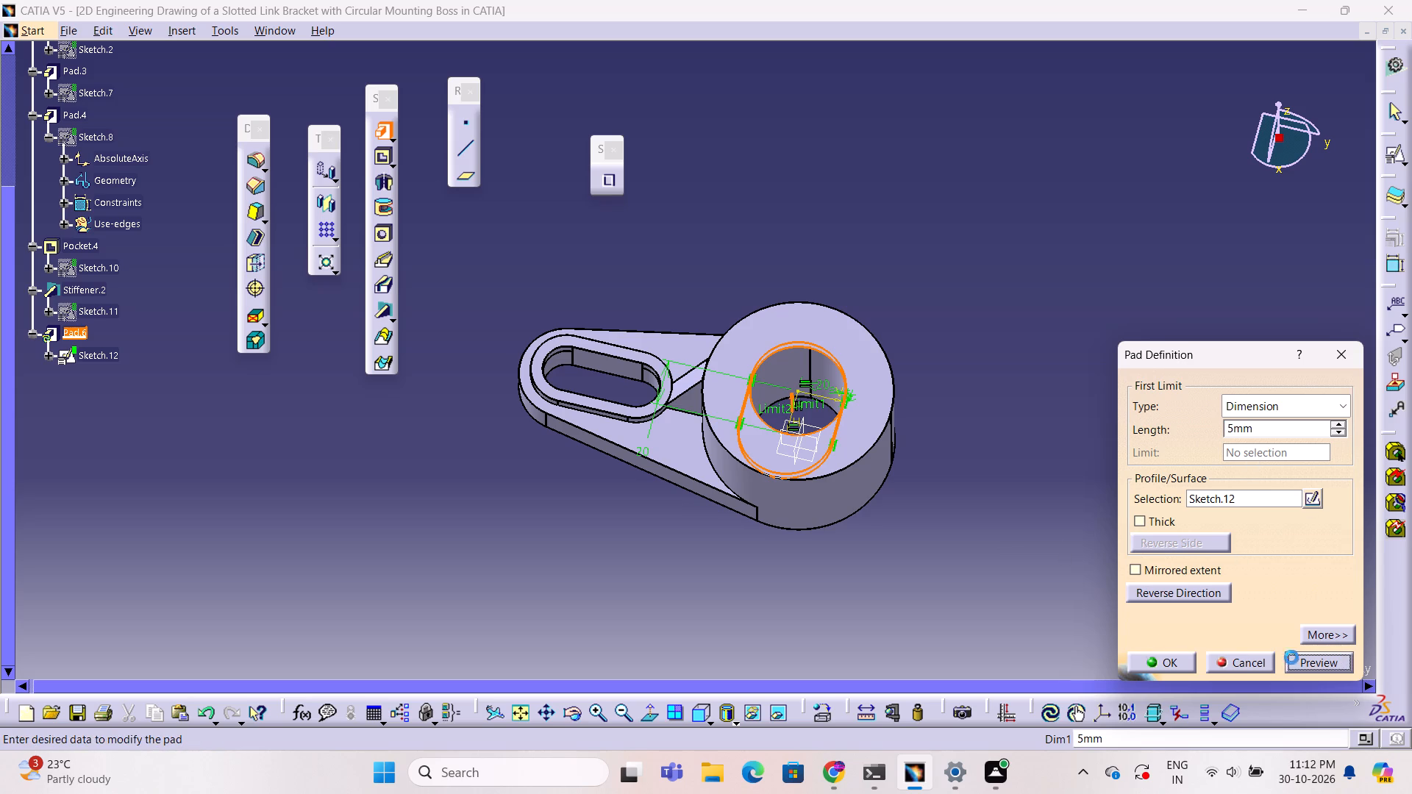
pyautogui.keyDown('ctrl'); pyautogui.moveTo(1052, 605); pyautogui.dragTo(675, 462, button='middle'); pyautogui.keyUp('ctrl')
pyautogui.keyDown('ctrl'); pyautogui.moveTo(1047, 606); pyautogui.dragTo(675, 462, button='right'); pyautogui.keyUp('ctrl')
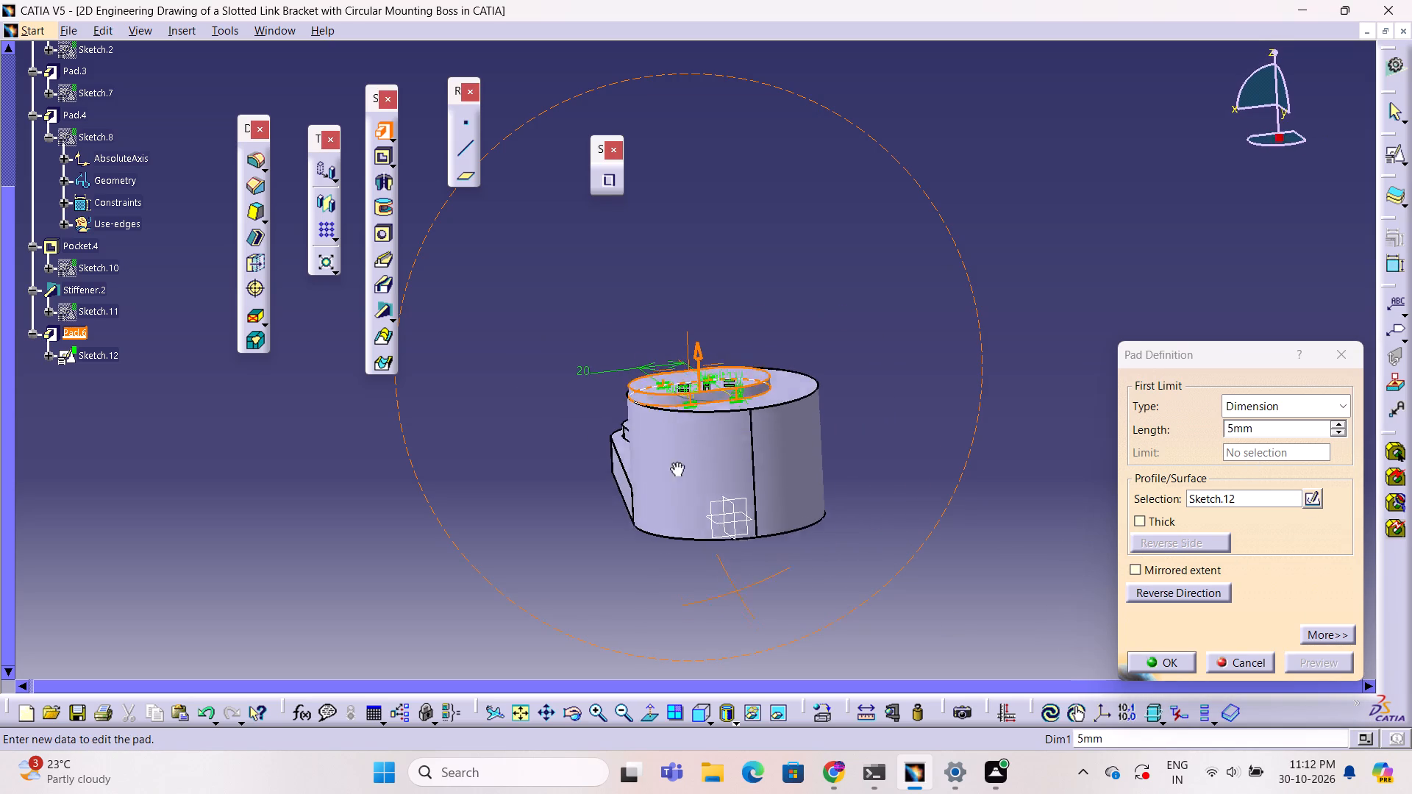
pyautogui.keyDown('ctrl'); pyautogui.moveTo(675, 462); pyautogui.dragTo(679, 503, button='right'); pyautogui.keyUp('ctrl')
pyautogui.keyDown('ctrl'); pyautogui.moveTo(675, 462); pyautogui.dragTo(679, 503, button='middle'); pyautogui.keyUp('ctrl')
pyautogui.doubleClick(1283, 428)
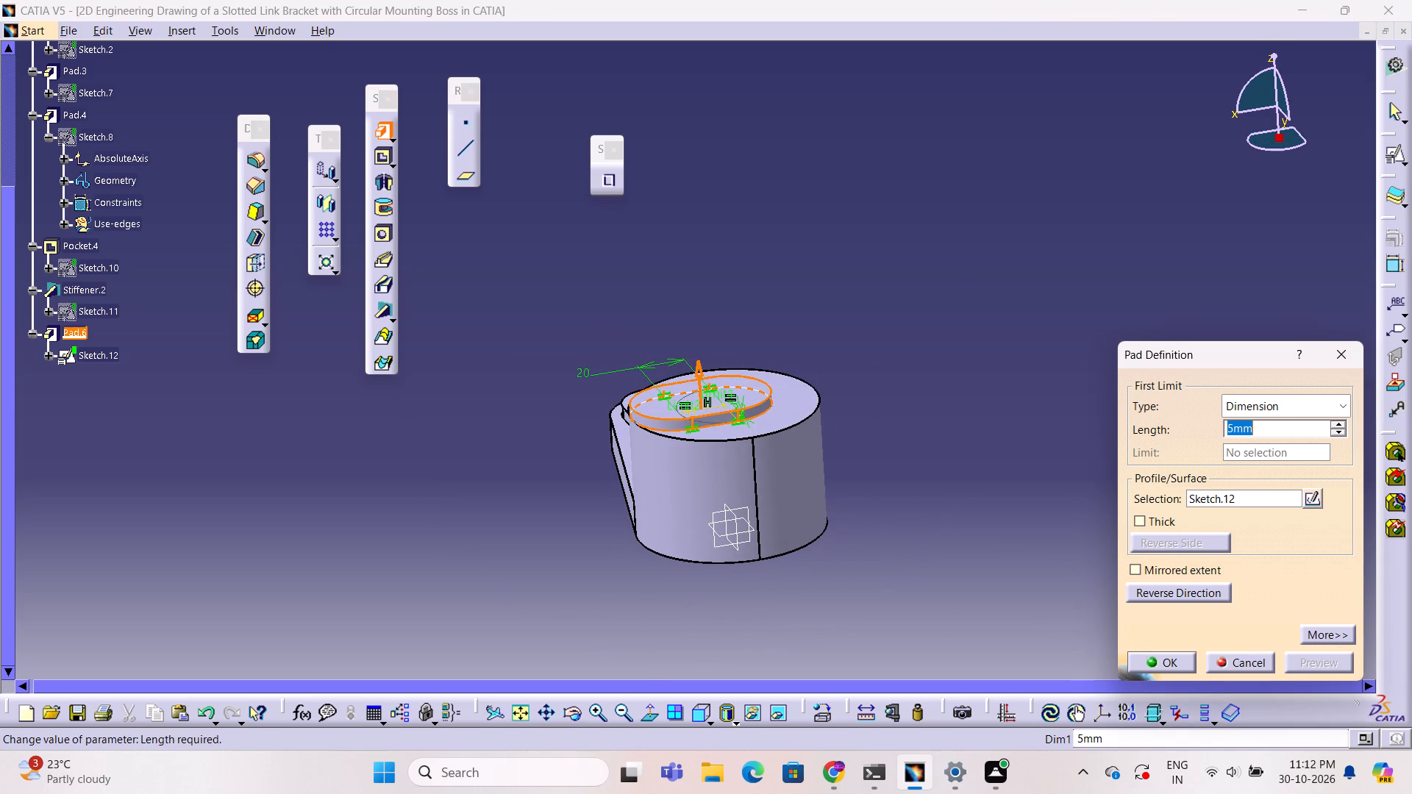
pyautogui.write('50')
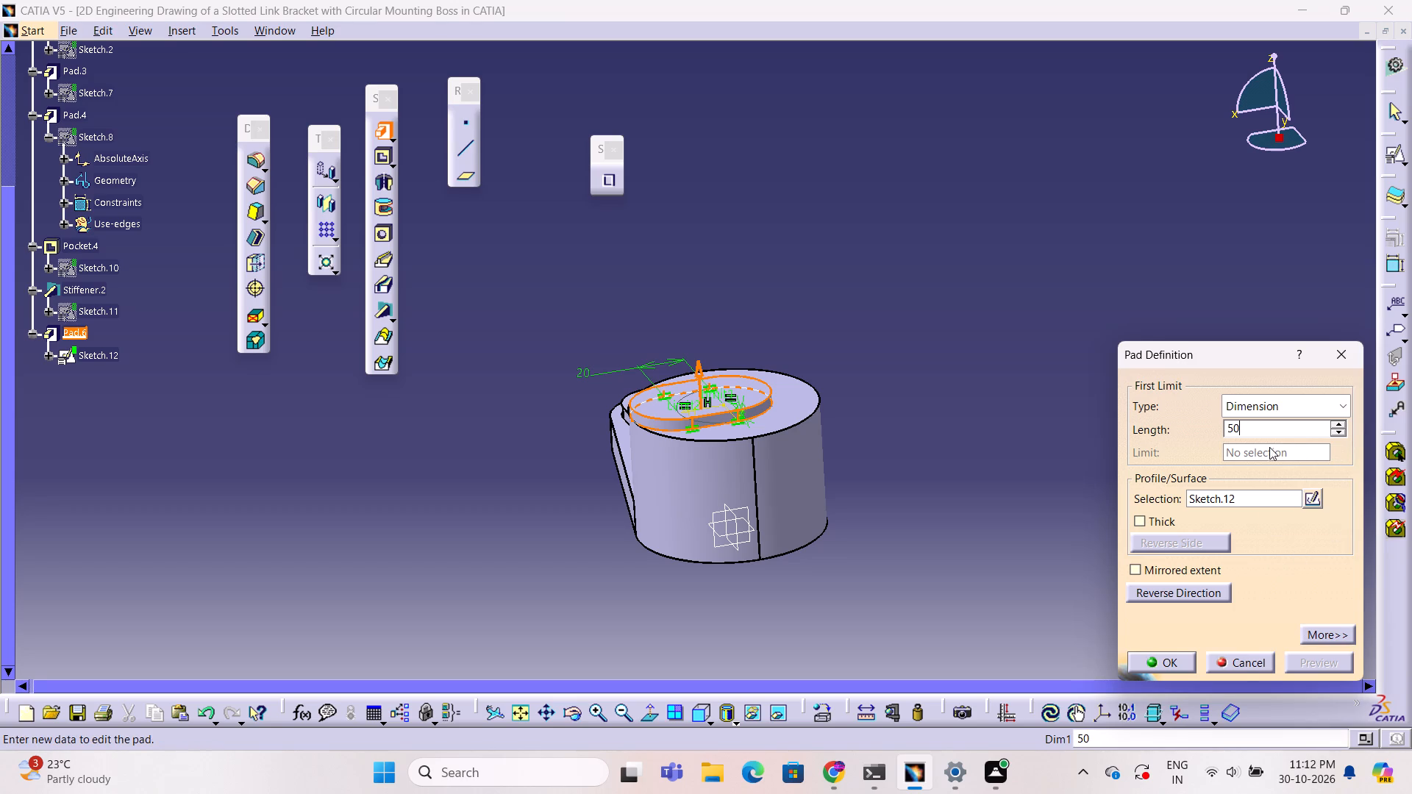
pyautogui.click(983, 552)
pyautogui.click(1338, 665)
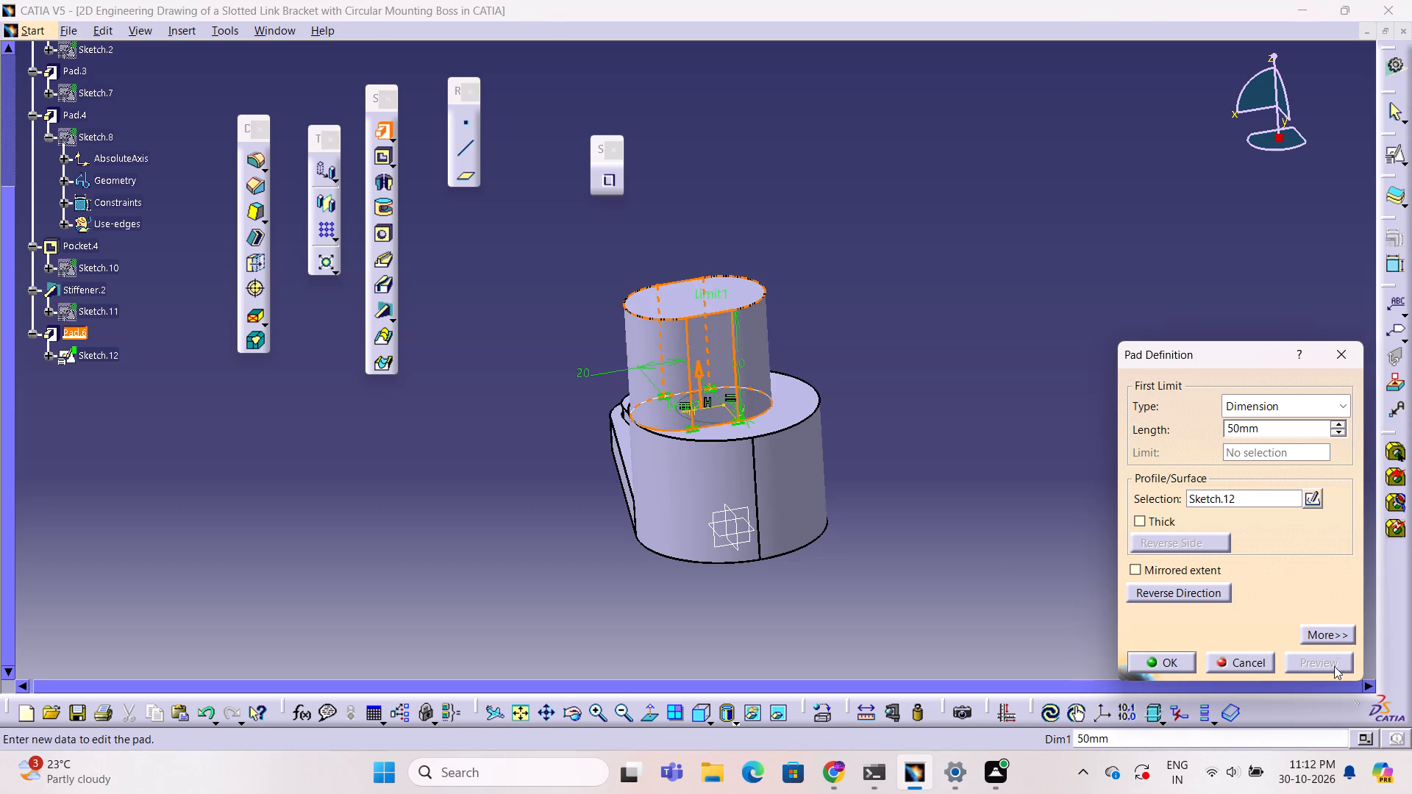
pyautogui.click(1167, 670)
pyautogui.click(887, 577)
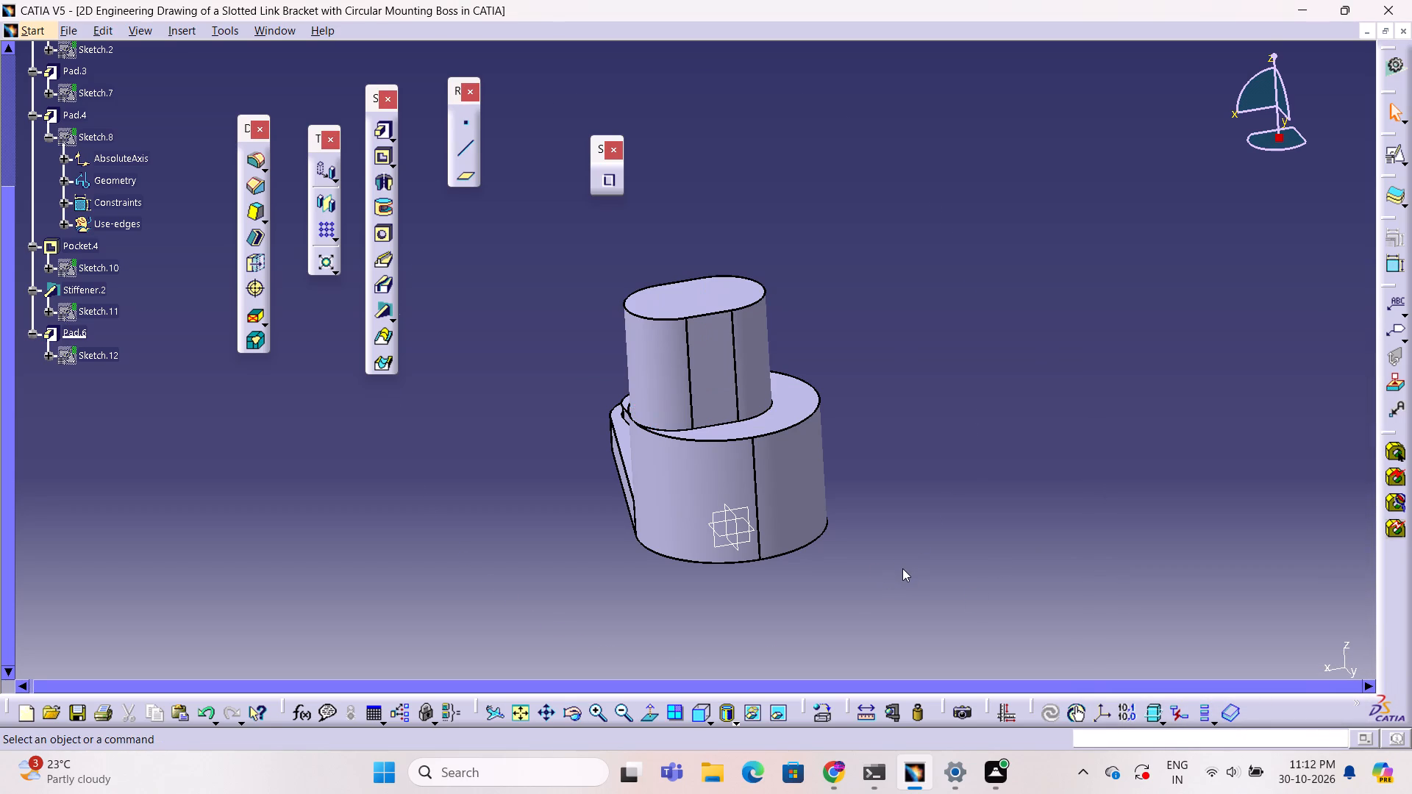
# Examine the elongated pad on the boss from other angles and review its pad definition.
pyautogui.keyDown('ctrl'); pyautogui.moveTo(902, 568); pyautogui.dragTo(897, 655, button='middle'); pyautogui.keyUp('ctrl')
pyautogui.keyDown('ctrl'); pyautogui.moveTo(903, 568); pyautogui.dragTo(897, 655, button='right'); pyautogui.keyUp('ctrl')
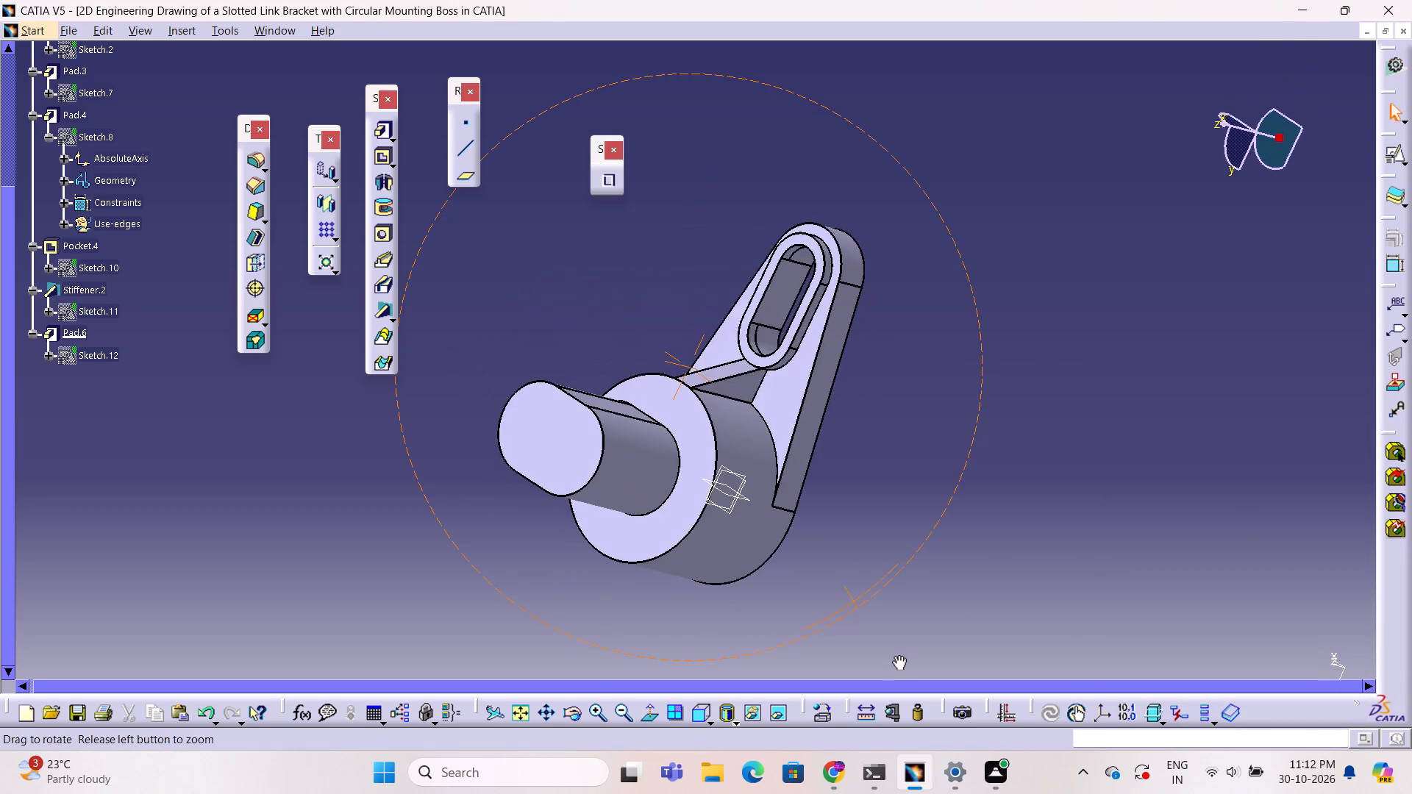
pyautogui.keyDown('ctrl'); pyautogui.moveTo(897, 655); pyautogui.dragTo(744, 776, button='middle'); pyautogui.keyUp('ctrl')
pyautogui.keyDown('ctrl'); pyautogui.moveTo(897, 655); pyautogui.dragTo(732, 745, button='right'); pyautogui.keyUp('ctrl')
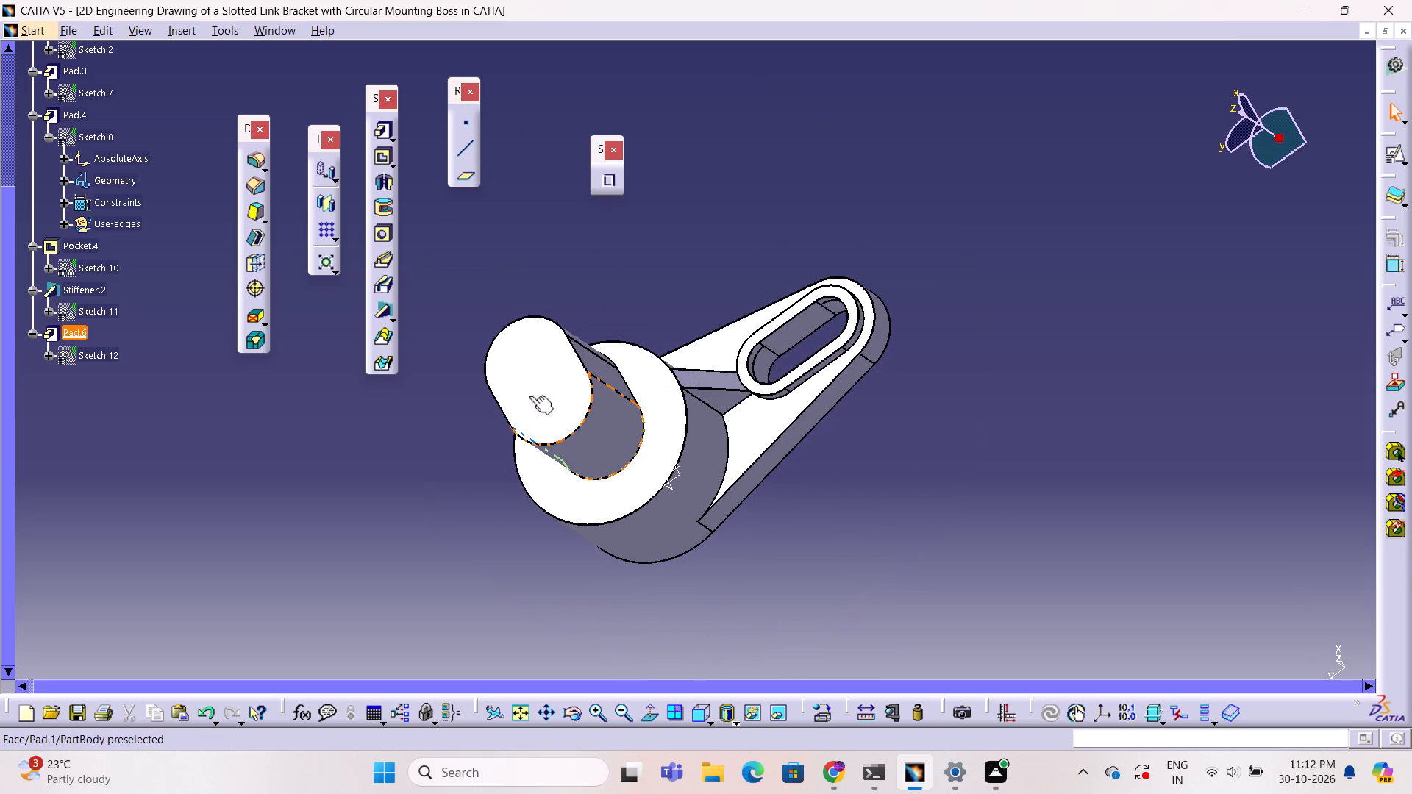
pyautogui.doubleClick(562, 393)
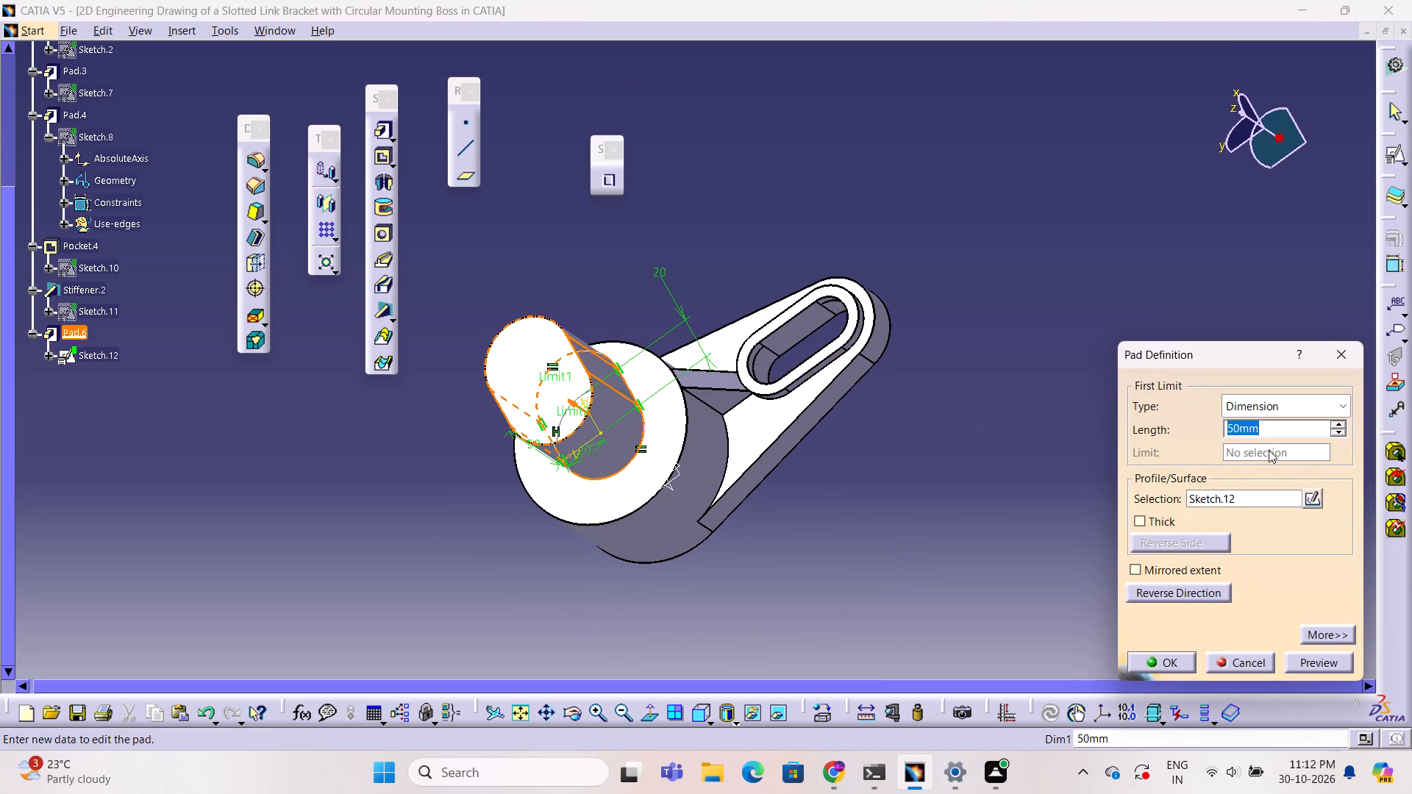
pyautogui.click(1330, 668)
pyautogui.click(889, 466)
pyautogui.press('Escape')
pyautogui.press('Escape')
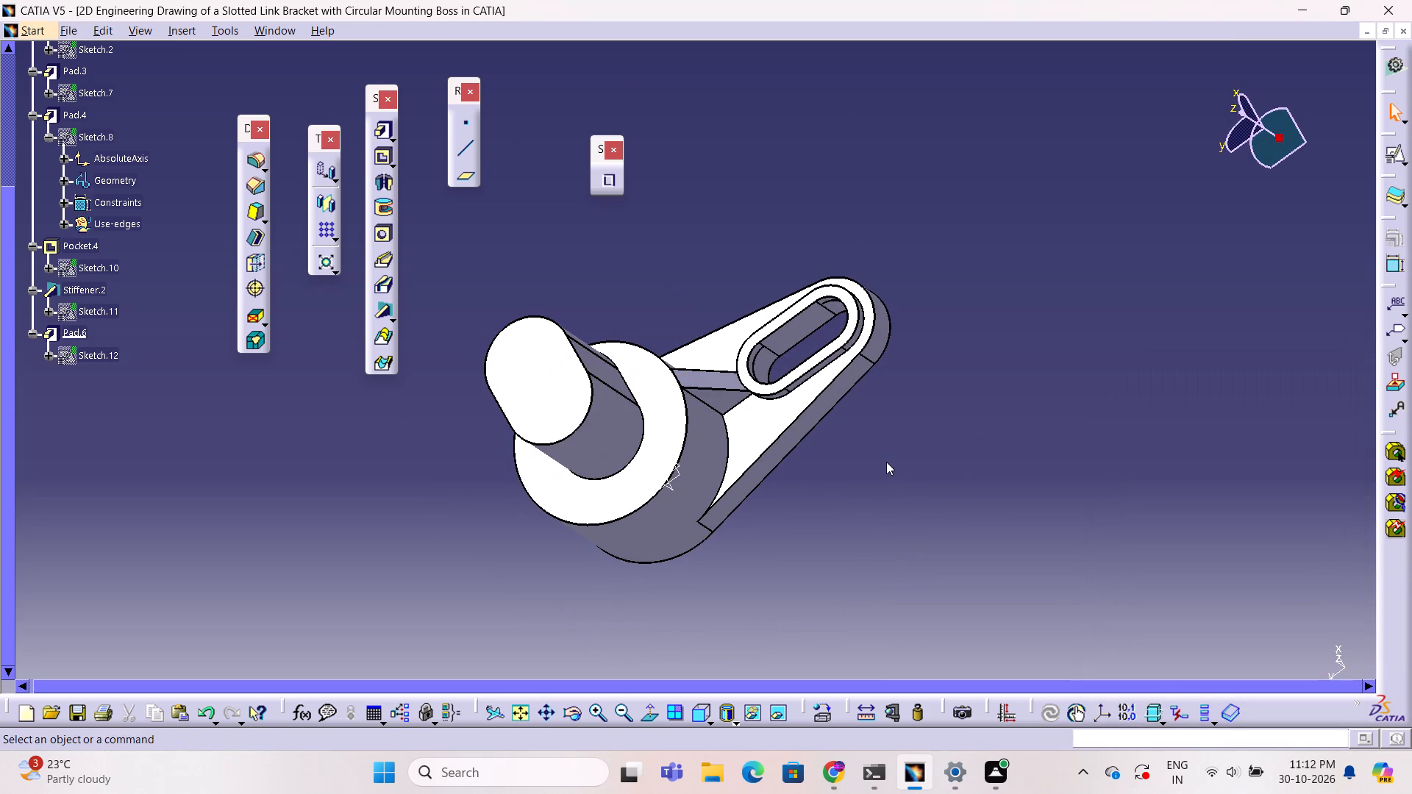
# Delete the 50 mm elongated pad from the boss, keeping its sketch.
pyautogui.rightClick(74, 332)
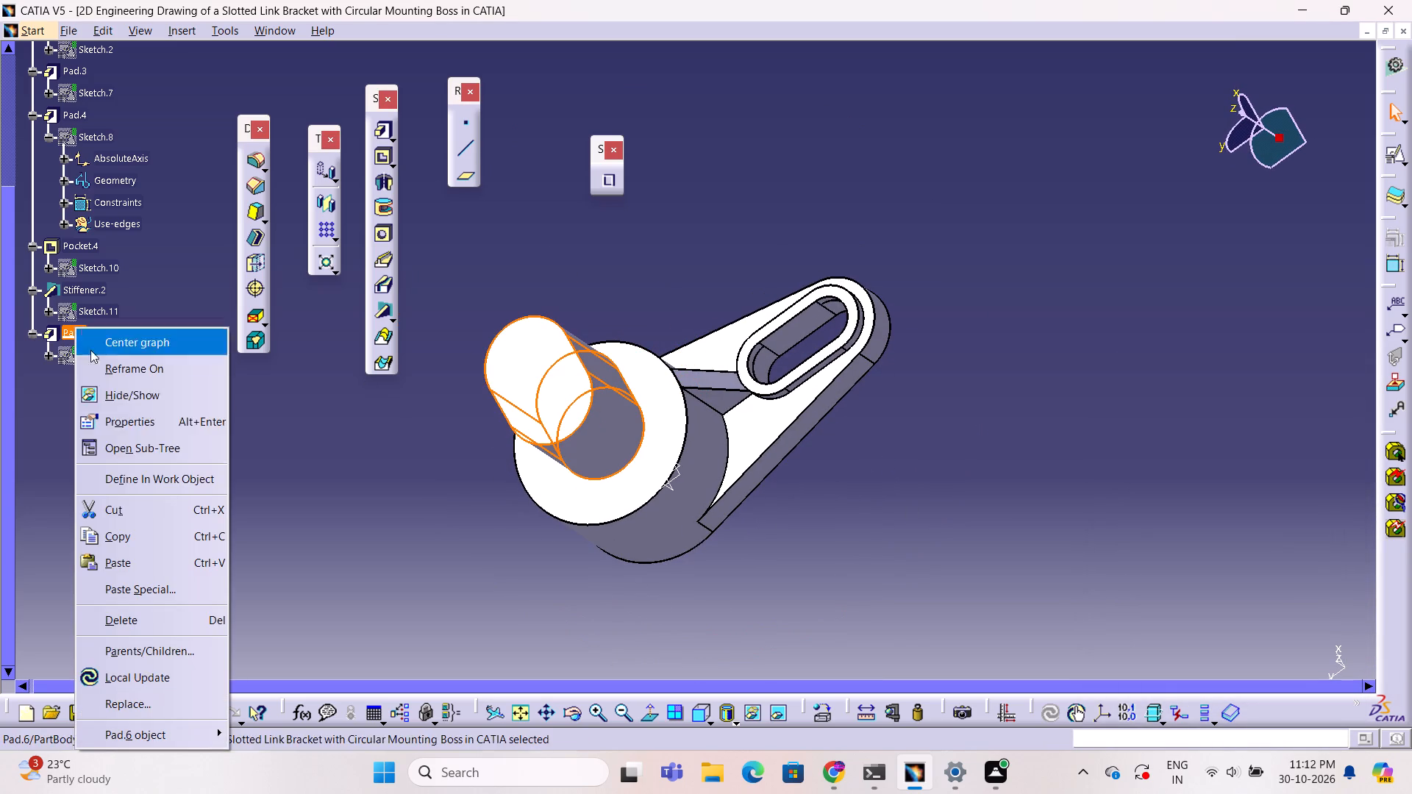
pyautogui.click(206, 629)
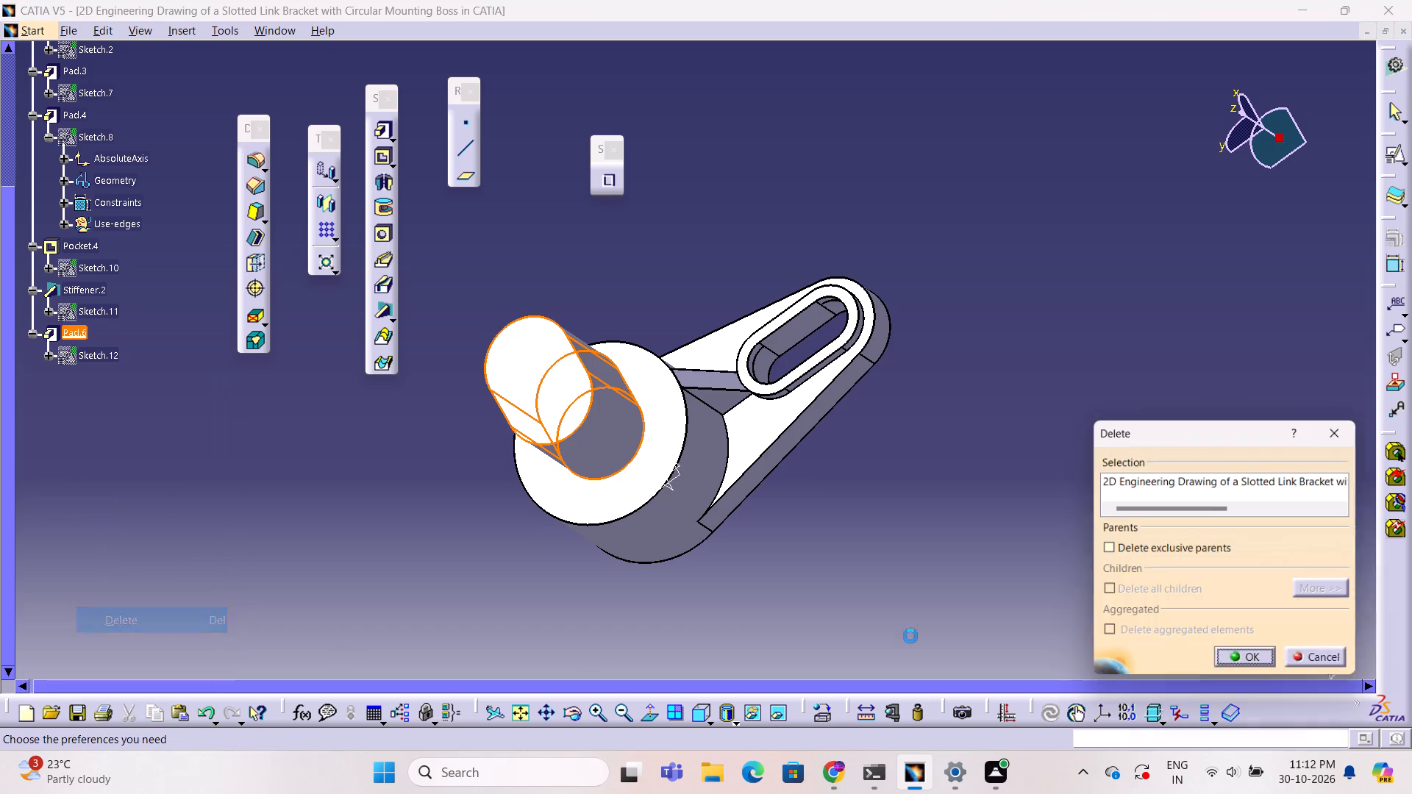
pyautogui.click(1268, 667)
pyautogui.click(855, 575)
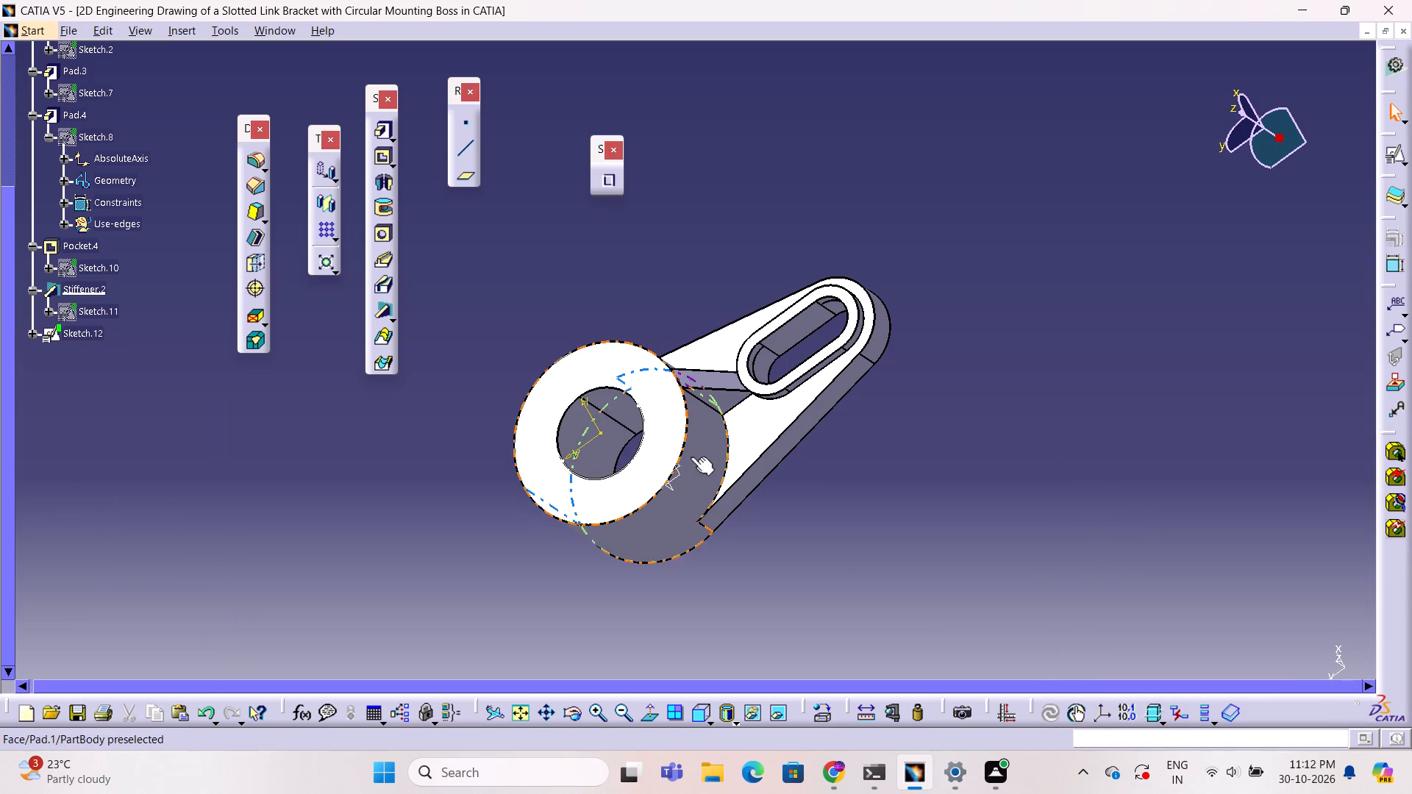
# Reopen the elongated profile's sketch on the boss's top face for editing.
pyautogui.doubleClick(91, 337)
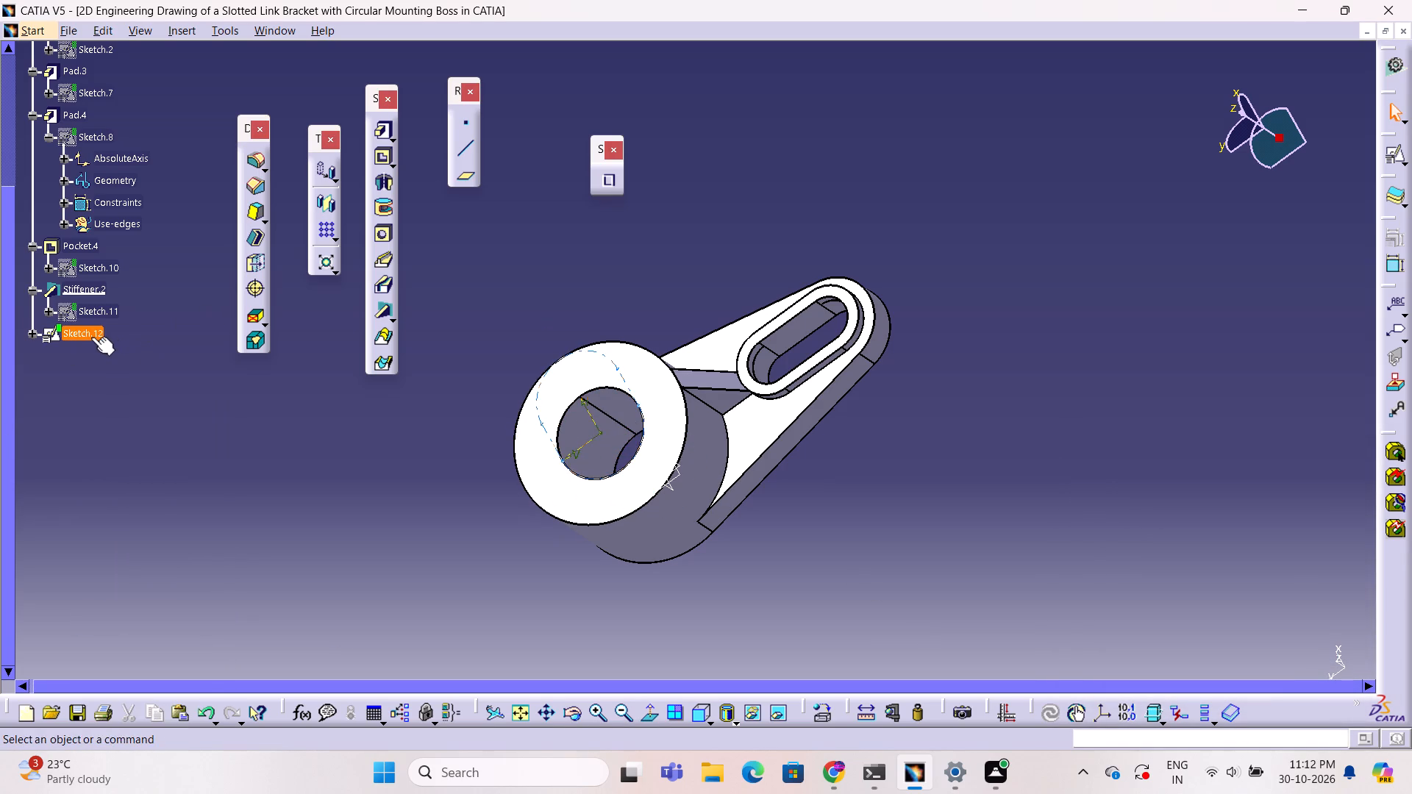
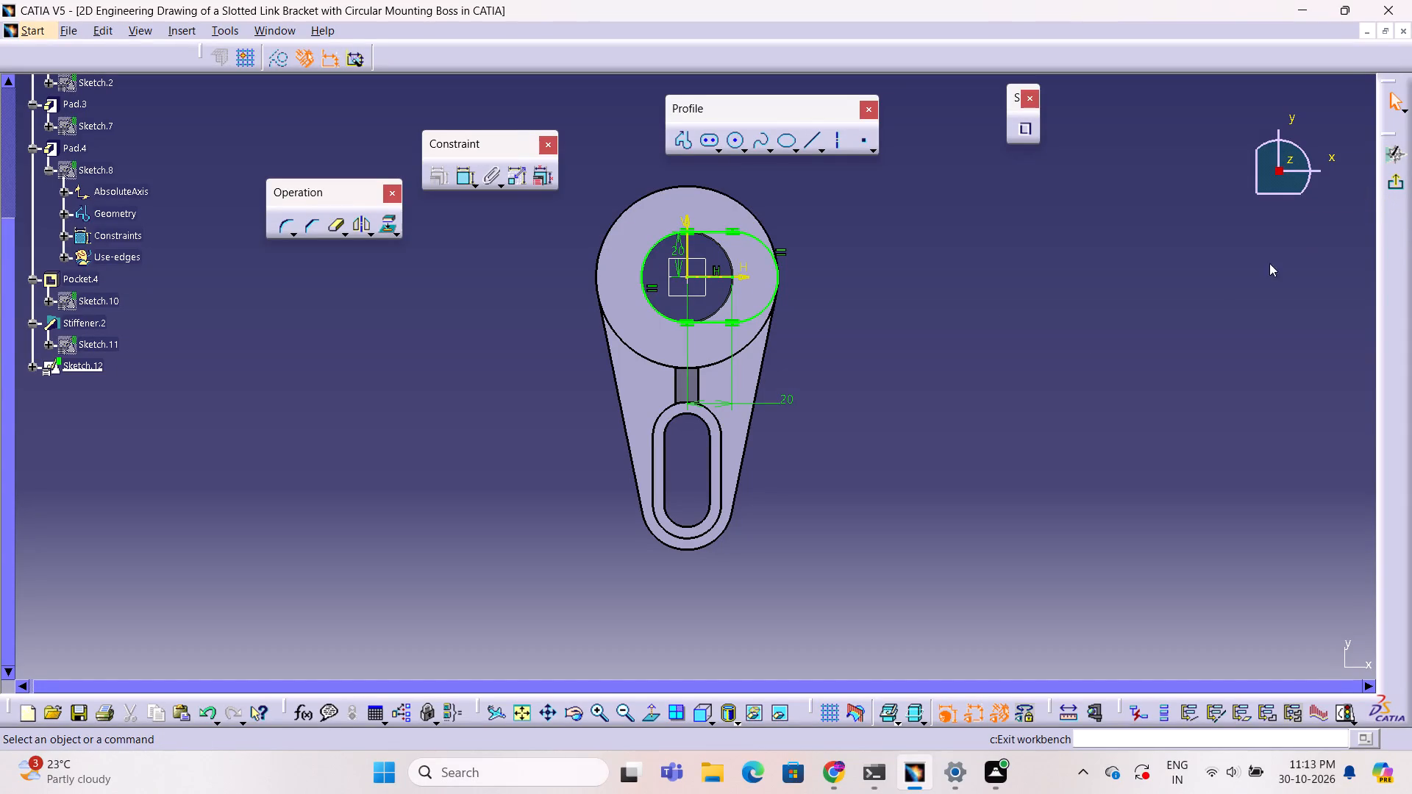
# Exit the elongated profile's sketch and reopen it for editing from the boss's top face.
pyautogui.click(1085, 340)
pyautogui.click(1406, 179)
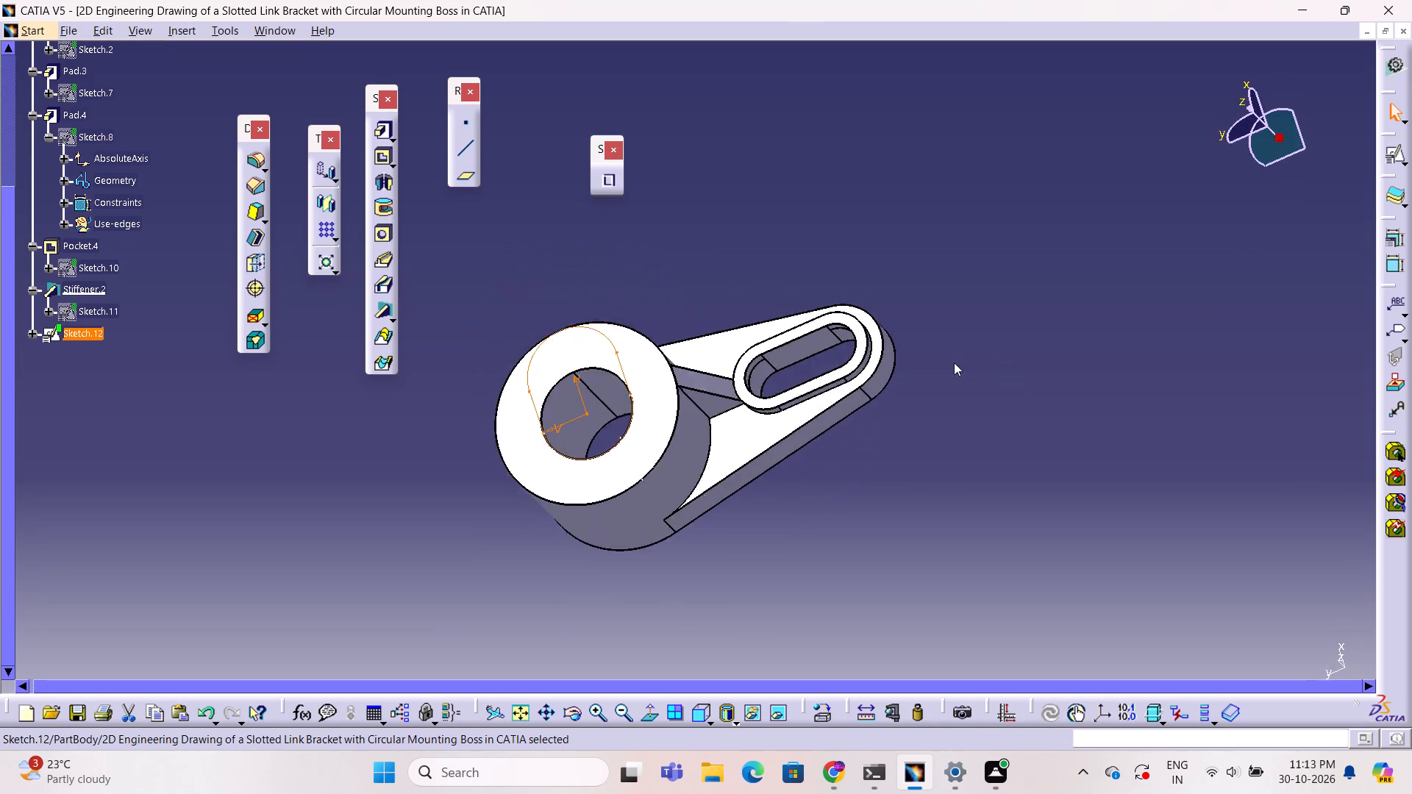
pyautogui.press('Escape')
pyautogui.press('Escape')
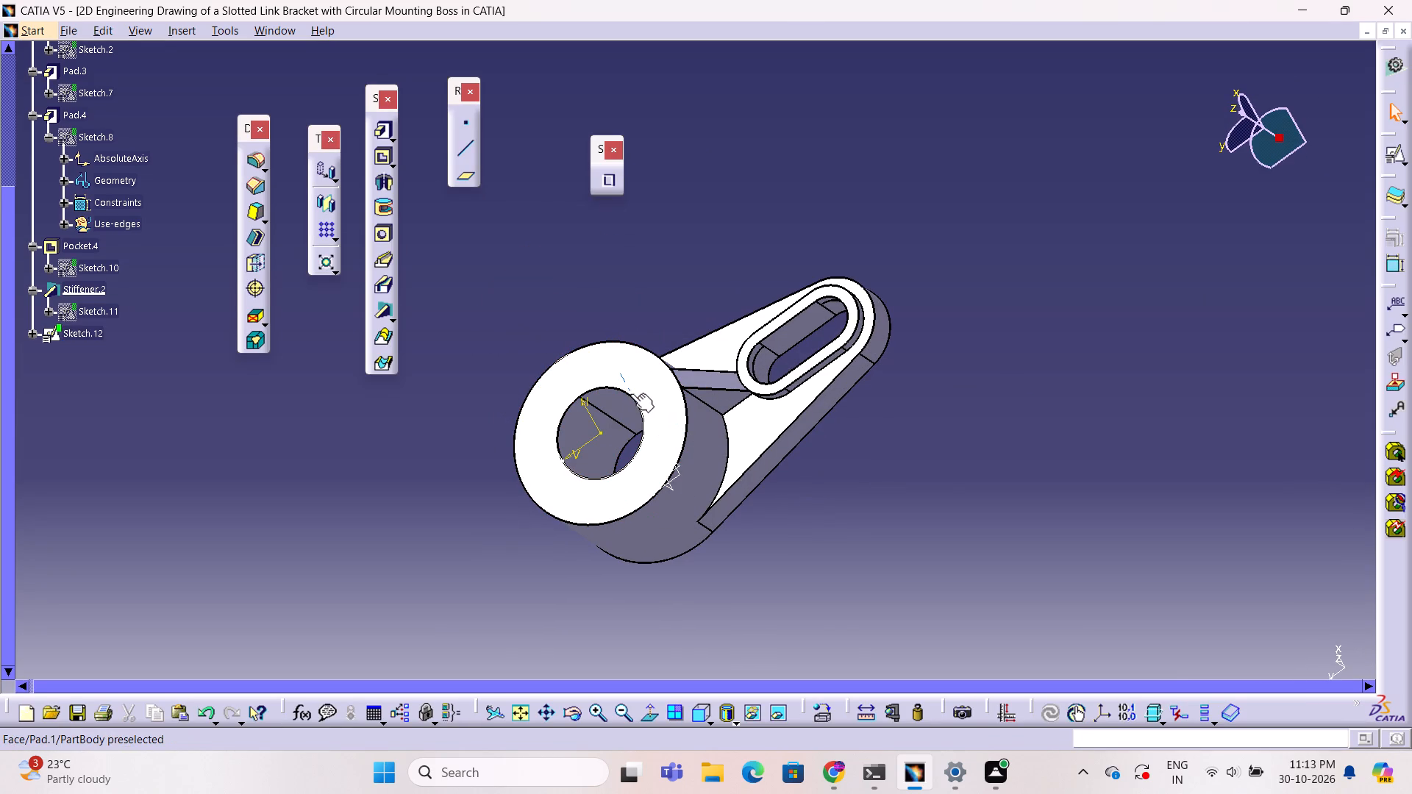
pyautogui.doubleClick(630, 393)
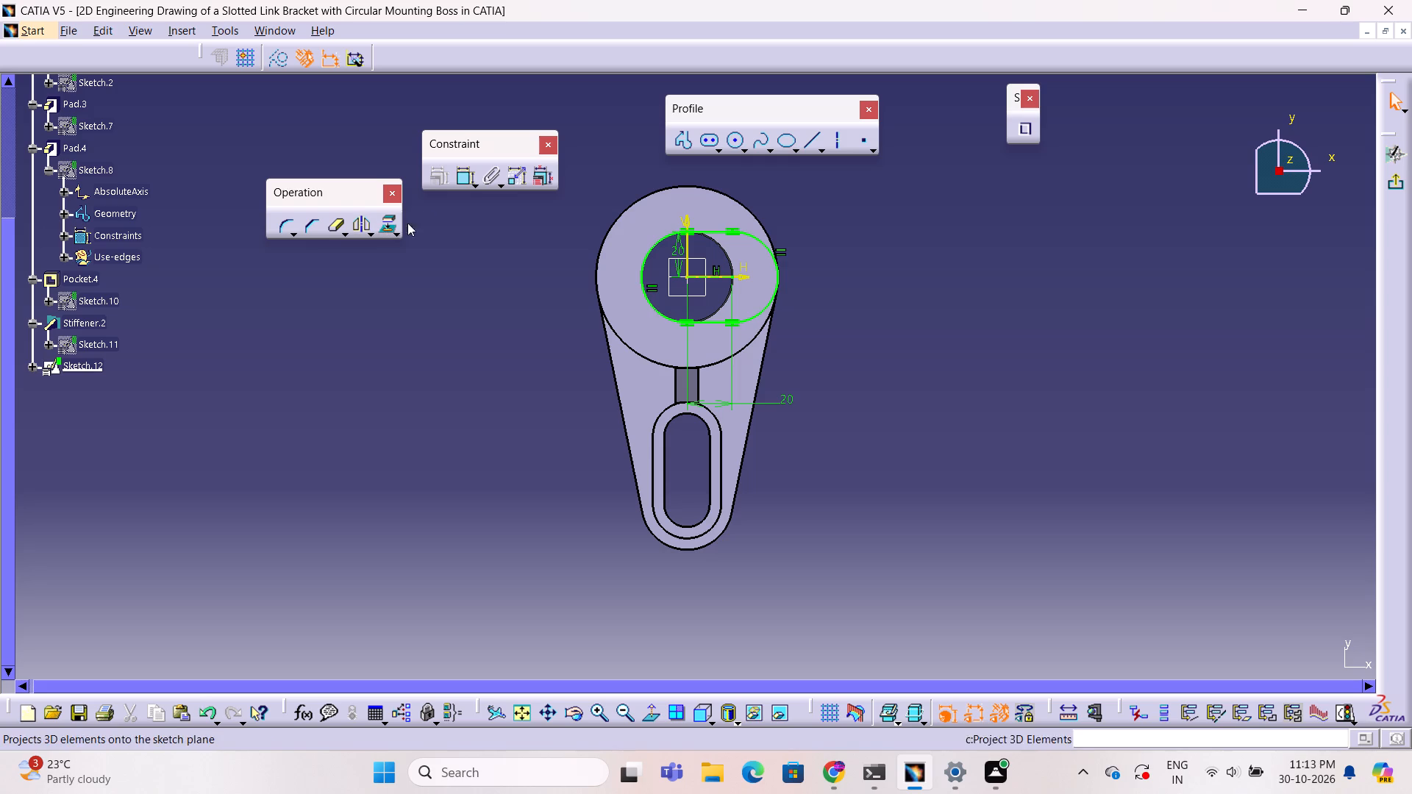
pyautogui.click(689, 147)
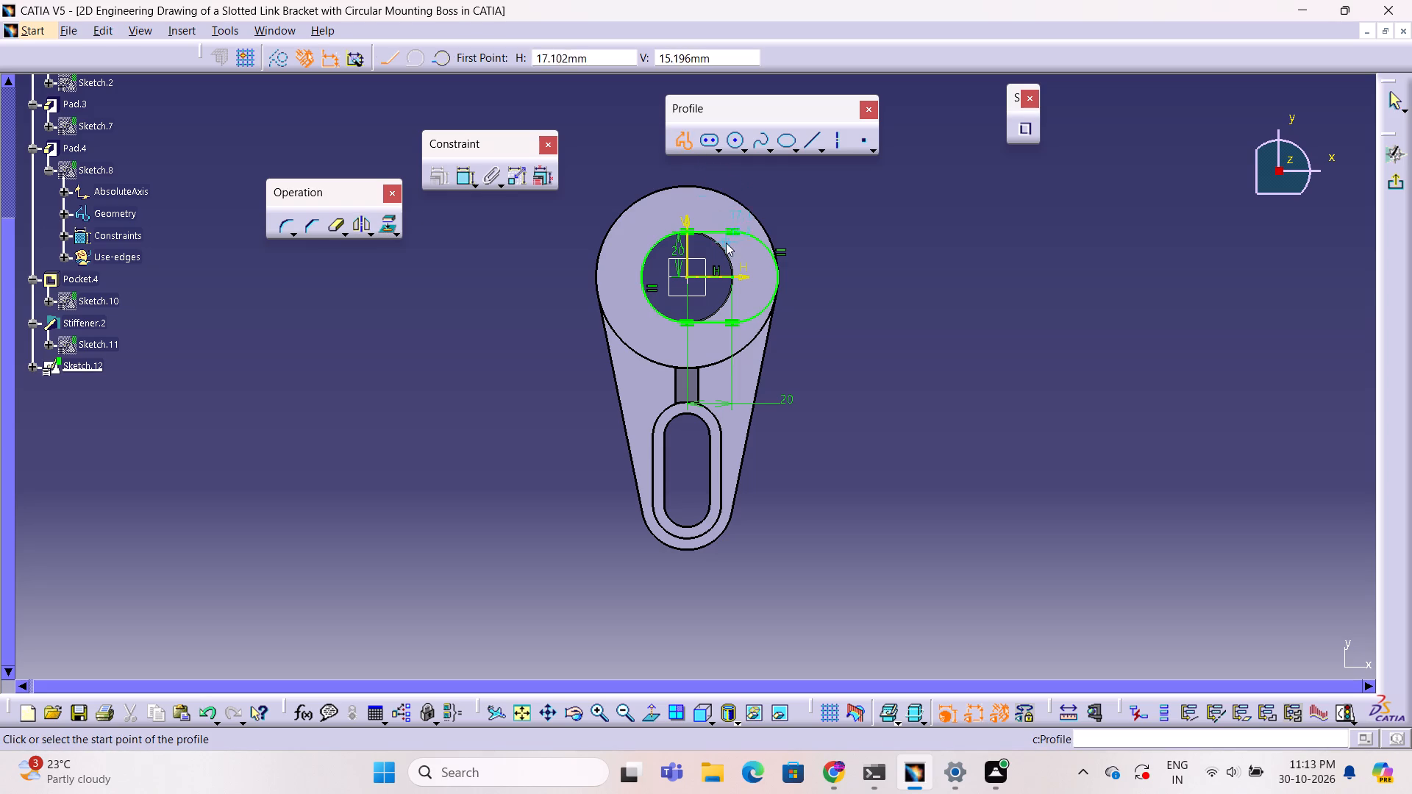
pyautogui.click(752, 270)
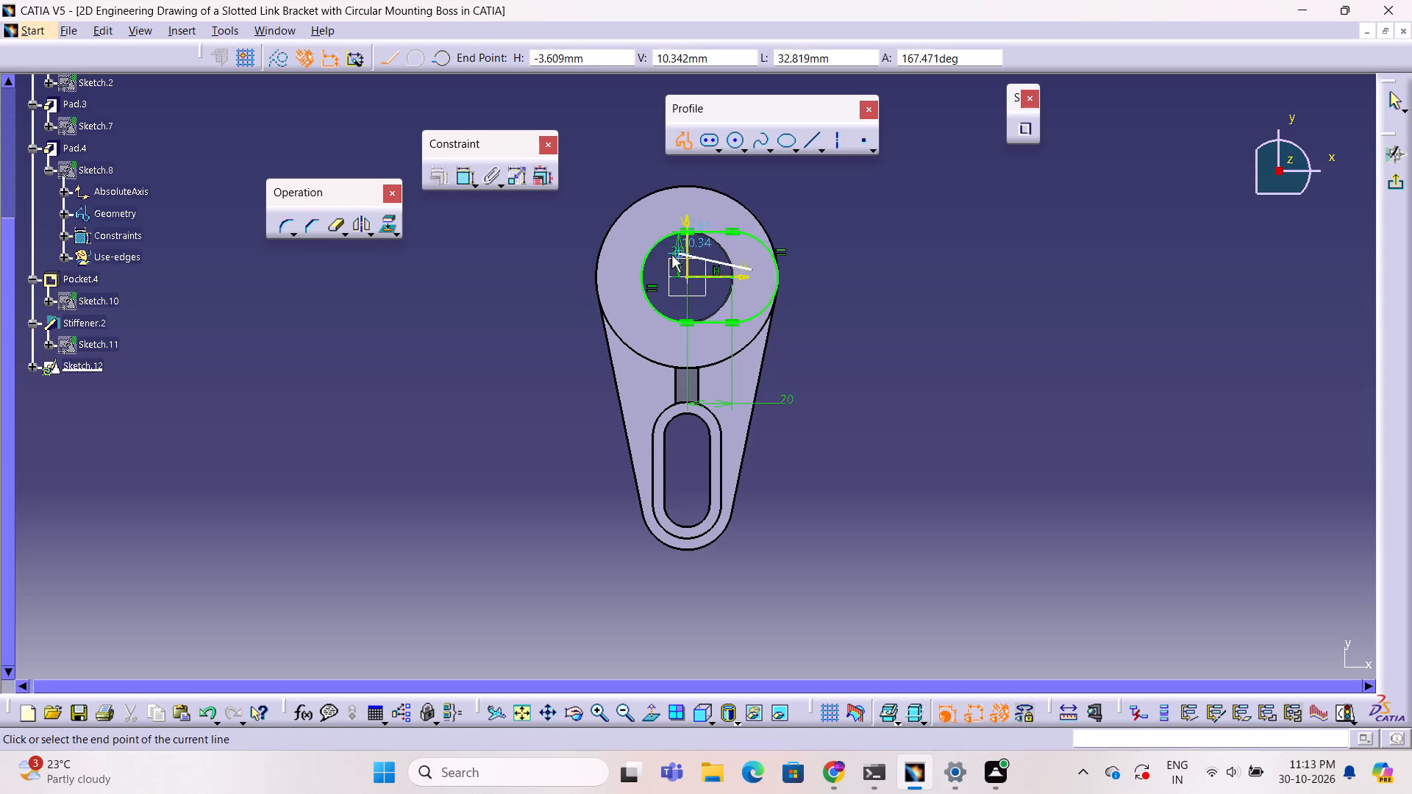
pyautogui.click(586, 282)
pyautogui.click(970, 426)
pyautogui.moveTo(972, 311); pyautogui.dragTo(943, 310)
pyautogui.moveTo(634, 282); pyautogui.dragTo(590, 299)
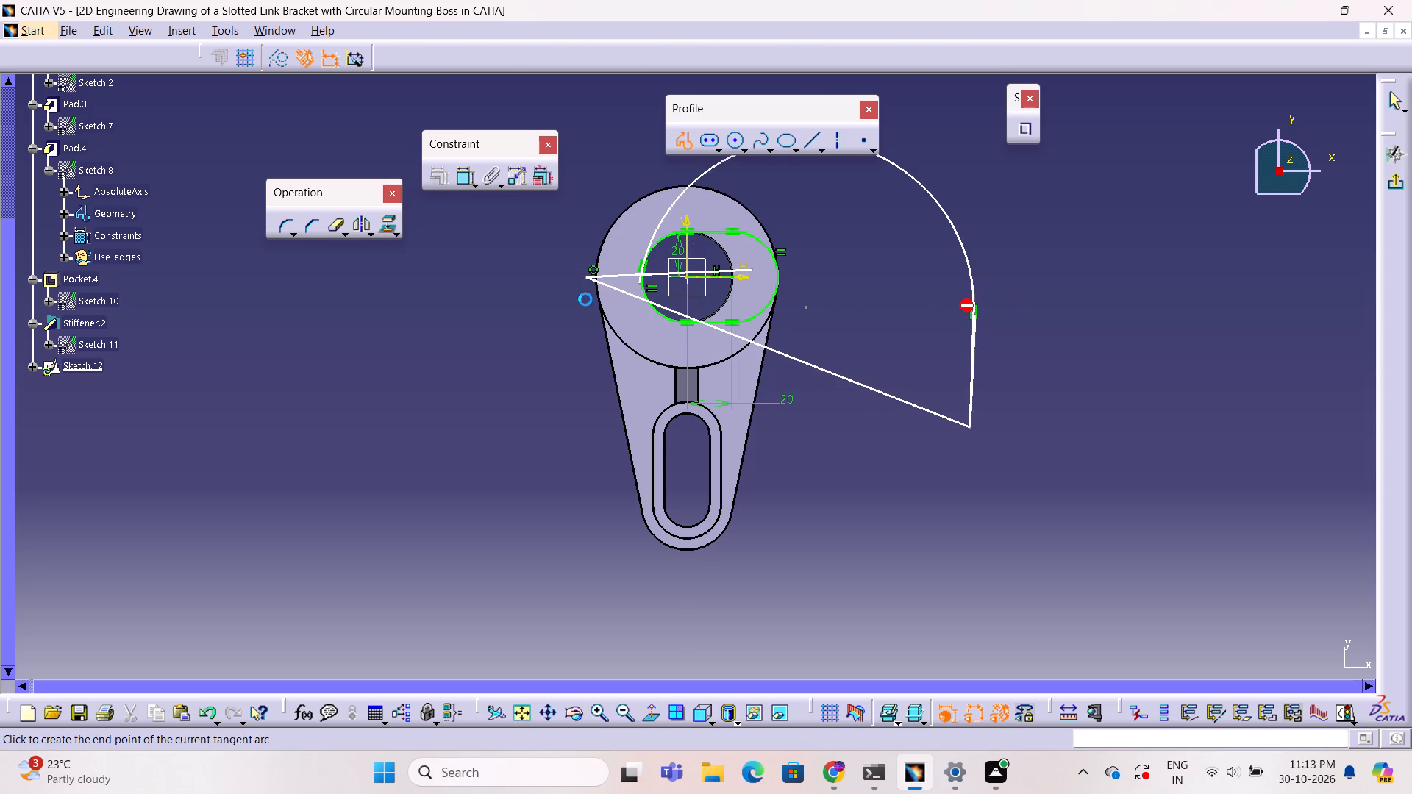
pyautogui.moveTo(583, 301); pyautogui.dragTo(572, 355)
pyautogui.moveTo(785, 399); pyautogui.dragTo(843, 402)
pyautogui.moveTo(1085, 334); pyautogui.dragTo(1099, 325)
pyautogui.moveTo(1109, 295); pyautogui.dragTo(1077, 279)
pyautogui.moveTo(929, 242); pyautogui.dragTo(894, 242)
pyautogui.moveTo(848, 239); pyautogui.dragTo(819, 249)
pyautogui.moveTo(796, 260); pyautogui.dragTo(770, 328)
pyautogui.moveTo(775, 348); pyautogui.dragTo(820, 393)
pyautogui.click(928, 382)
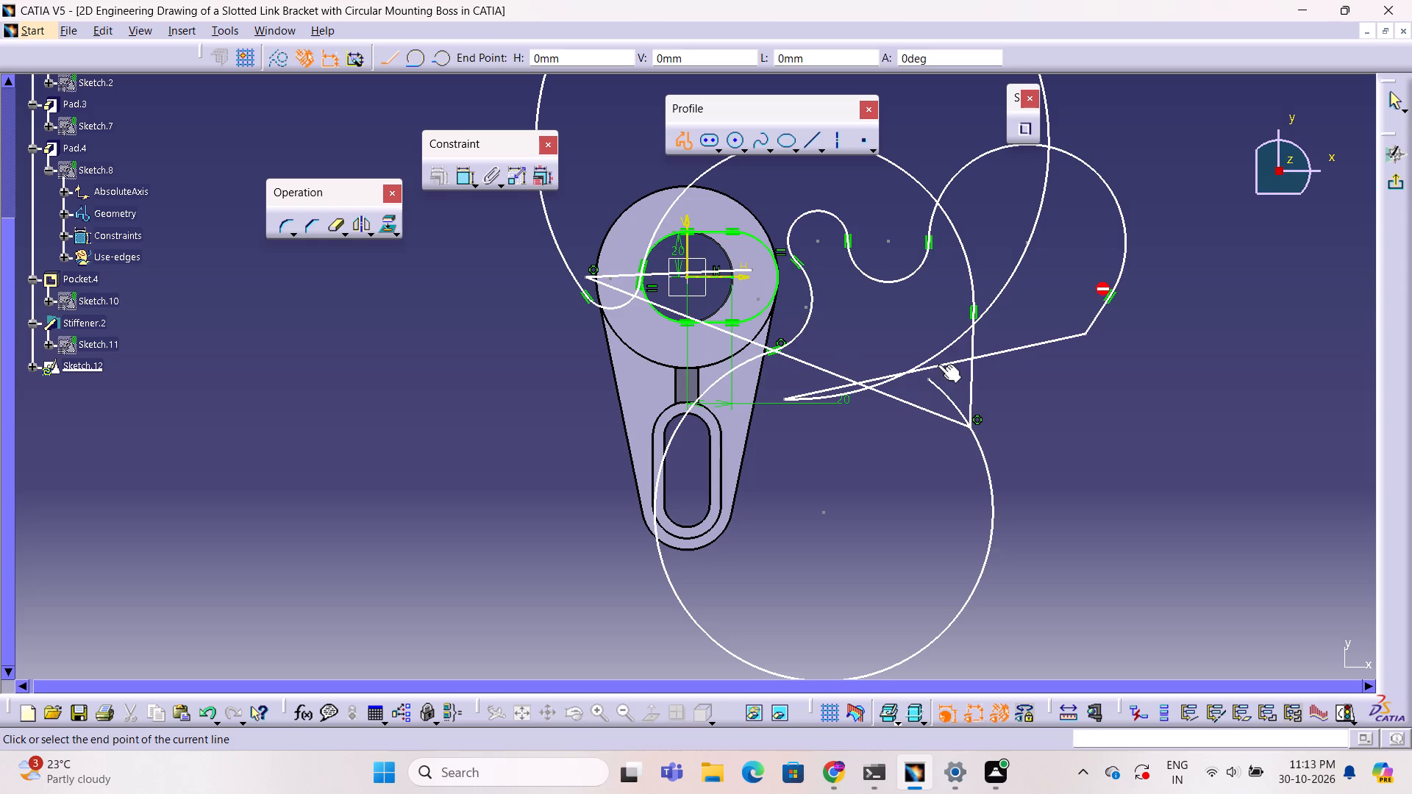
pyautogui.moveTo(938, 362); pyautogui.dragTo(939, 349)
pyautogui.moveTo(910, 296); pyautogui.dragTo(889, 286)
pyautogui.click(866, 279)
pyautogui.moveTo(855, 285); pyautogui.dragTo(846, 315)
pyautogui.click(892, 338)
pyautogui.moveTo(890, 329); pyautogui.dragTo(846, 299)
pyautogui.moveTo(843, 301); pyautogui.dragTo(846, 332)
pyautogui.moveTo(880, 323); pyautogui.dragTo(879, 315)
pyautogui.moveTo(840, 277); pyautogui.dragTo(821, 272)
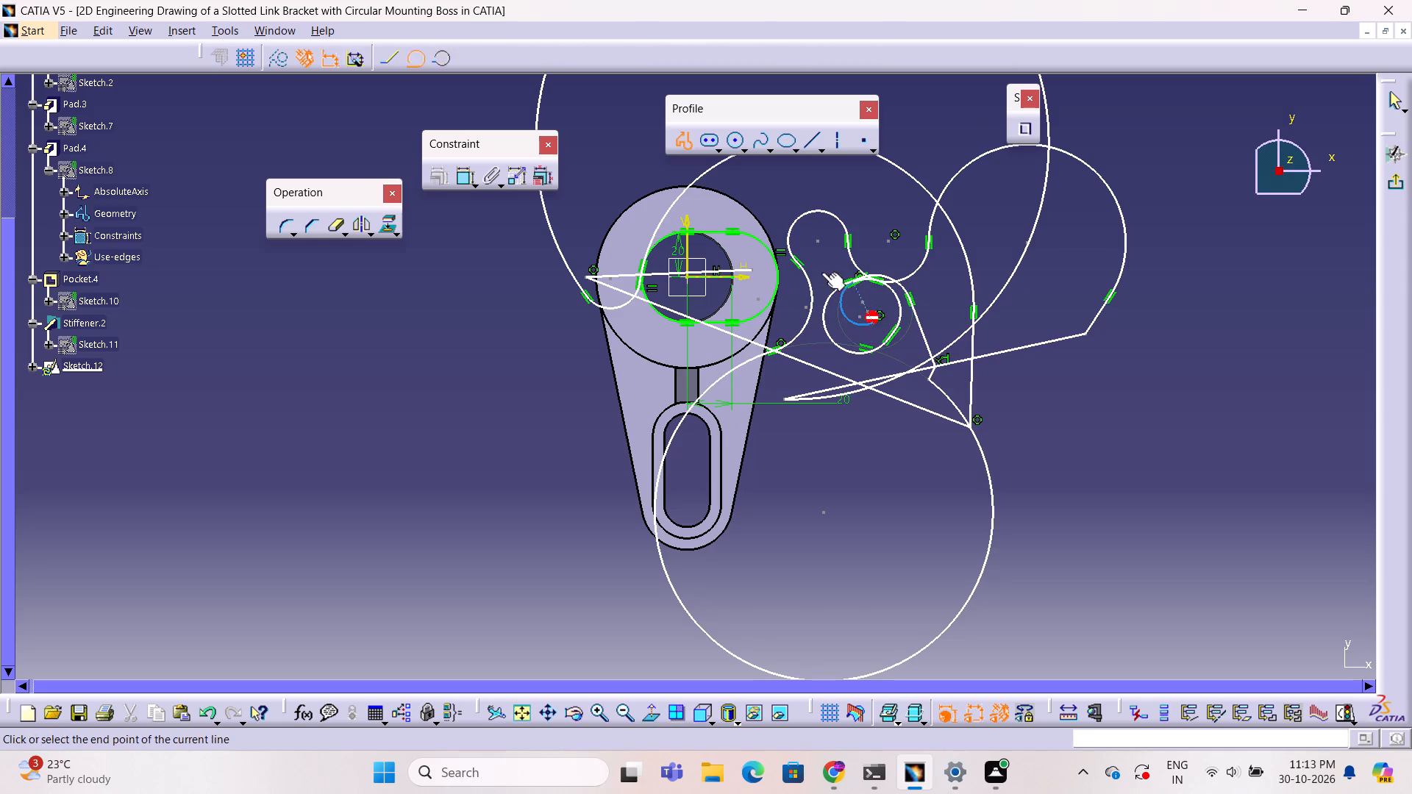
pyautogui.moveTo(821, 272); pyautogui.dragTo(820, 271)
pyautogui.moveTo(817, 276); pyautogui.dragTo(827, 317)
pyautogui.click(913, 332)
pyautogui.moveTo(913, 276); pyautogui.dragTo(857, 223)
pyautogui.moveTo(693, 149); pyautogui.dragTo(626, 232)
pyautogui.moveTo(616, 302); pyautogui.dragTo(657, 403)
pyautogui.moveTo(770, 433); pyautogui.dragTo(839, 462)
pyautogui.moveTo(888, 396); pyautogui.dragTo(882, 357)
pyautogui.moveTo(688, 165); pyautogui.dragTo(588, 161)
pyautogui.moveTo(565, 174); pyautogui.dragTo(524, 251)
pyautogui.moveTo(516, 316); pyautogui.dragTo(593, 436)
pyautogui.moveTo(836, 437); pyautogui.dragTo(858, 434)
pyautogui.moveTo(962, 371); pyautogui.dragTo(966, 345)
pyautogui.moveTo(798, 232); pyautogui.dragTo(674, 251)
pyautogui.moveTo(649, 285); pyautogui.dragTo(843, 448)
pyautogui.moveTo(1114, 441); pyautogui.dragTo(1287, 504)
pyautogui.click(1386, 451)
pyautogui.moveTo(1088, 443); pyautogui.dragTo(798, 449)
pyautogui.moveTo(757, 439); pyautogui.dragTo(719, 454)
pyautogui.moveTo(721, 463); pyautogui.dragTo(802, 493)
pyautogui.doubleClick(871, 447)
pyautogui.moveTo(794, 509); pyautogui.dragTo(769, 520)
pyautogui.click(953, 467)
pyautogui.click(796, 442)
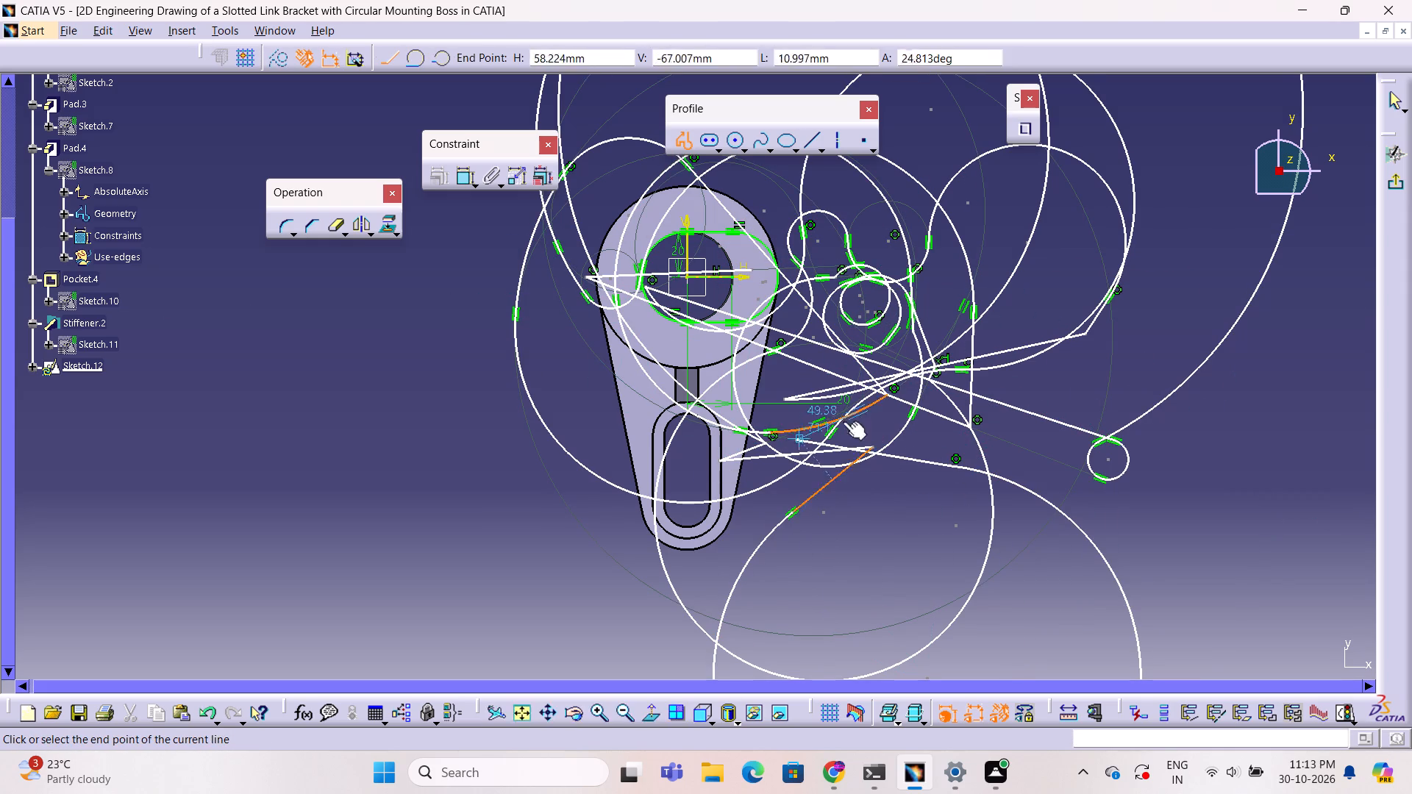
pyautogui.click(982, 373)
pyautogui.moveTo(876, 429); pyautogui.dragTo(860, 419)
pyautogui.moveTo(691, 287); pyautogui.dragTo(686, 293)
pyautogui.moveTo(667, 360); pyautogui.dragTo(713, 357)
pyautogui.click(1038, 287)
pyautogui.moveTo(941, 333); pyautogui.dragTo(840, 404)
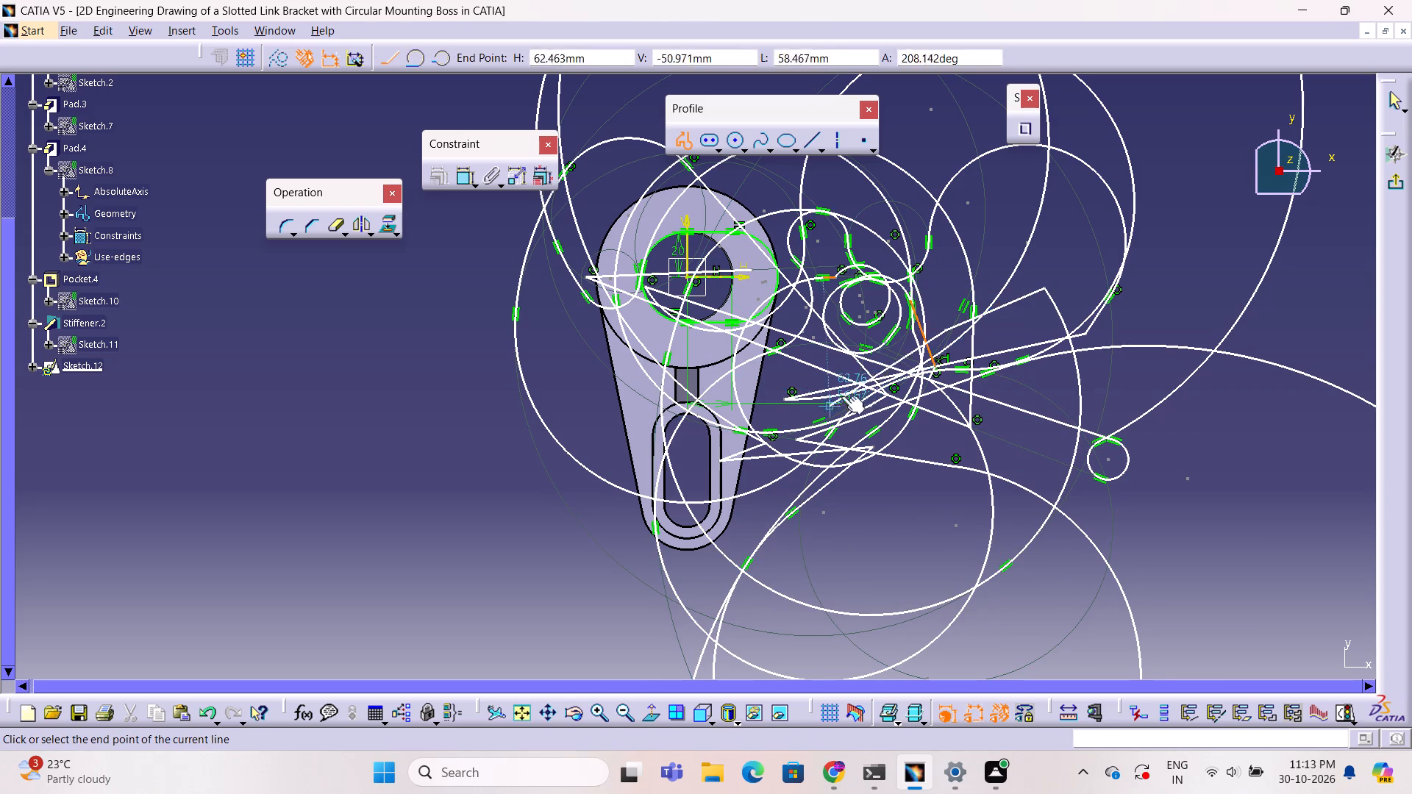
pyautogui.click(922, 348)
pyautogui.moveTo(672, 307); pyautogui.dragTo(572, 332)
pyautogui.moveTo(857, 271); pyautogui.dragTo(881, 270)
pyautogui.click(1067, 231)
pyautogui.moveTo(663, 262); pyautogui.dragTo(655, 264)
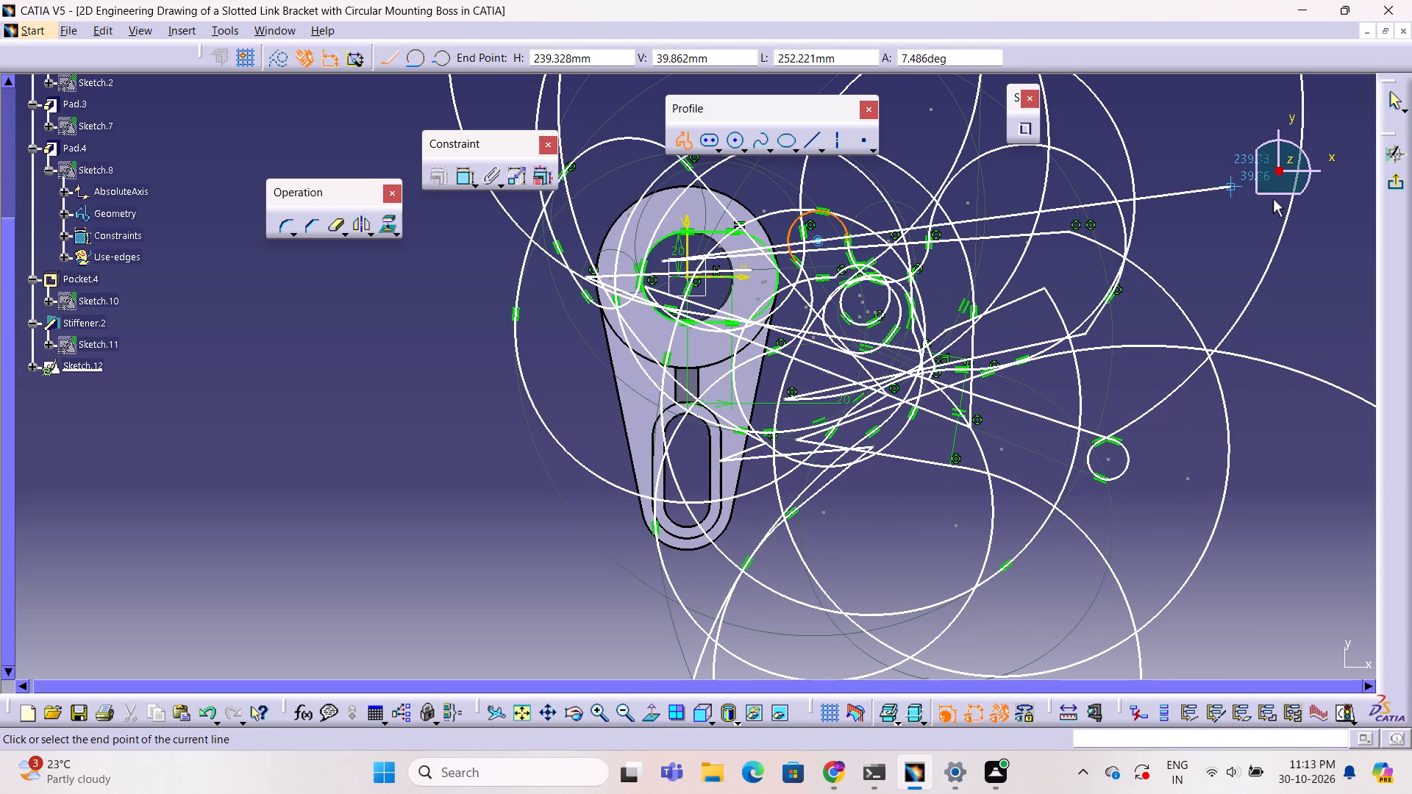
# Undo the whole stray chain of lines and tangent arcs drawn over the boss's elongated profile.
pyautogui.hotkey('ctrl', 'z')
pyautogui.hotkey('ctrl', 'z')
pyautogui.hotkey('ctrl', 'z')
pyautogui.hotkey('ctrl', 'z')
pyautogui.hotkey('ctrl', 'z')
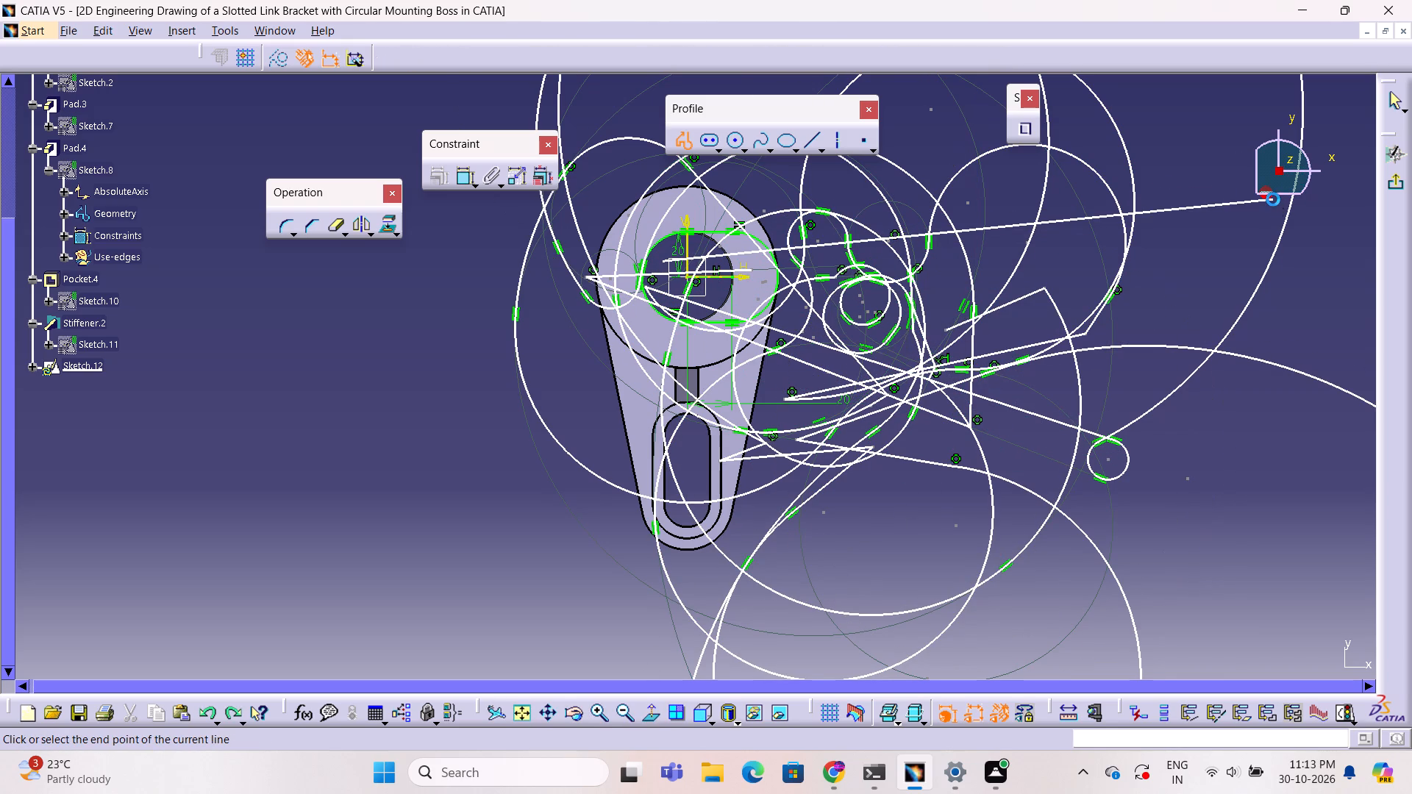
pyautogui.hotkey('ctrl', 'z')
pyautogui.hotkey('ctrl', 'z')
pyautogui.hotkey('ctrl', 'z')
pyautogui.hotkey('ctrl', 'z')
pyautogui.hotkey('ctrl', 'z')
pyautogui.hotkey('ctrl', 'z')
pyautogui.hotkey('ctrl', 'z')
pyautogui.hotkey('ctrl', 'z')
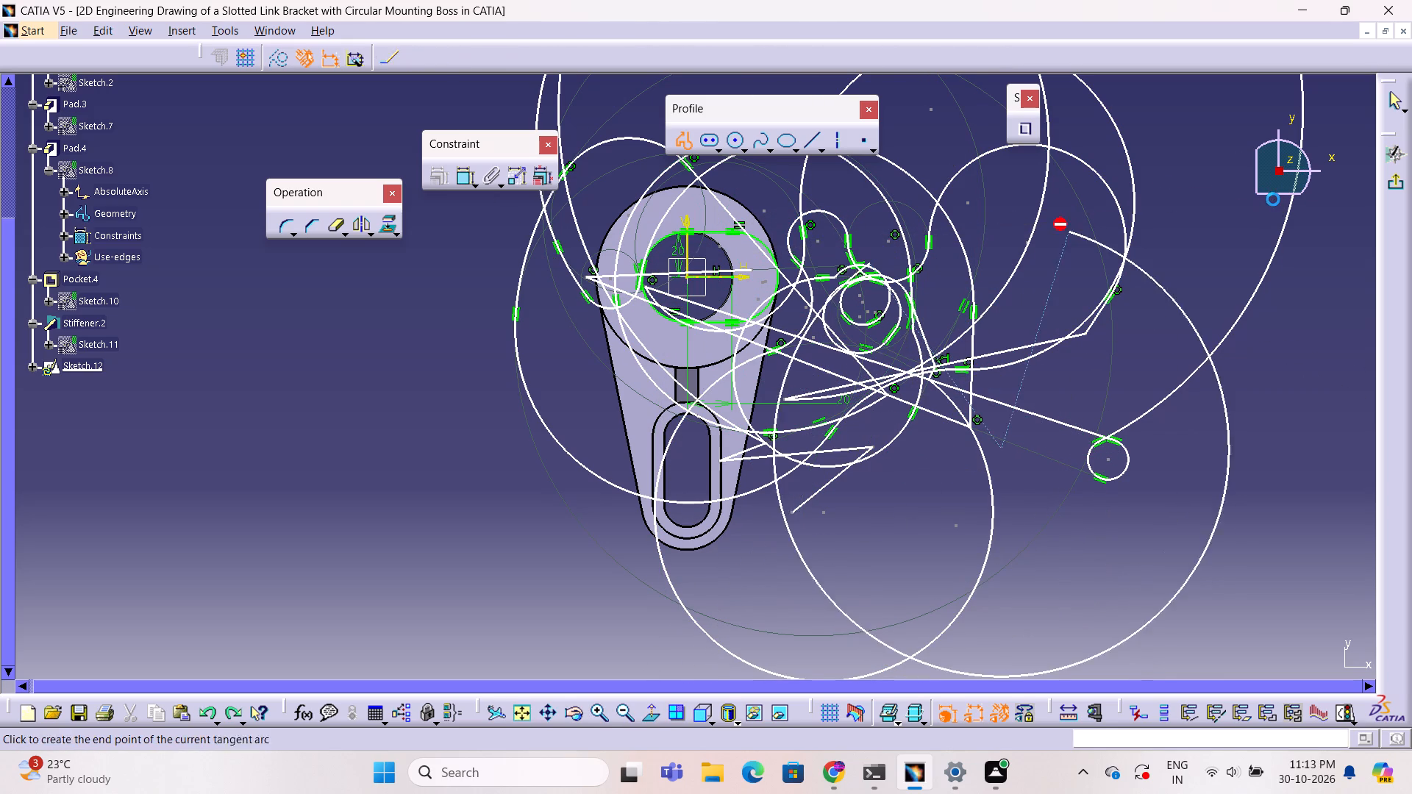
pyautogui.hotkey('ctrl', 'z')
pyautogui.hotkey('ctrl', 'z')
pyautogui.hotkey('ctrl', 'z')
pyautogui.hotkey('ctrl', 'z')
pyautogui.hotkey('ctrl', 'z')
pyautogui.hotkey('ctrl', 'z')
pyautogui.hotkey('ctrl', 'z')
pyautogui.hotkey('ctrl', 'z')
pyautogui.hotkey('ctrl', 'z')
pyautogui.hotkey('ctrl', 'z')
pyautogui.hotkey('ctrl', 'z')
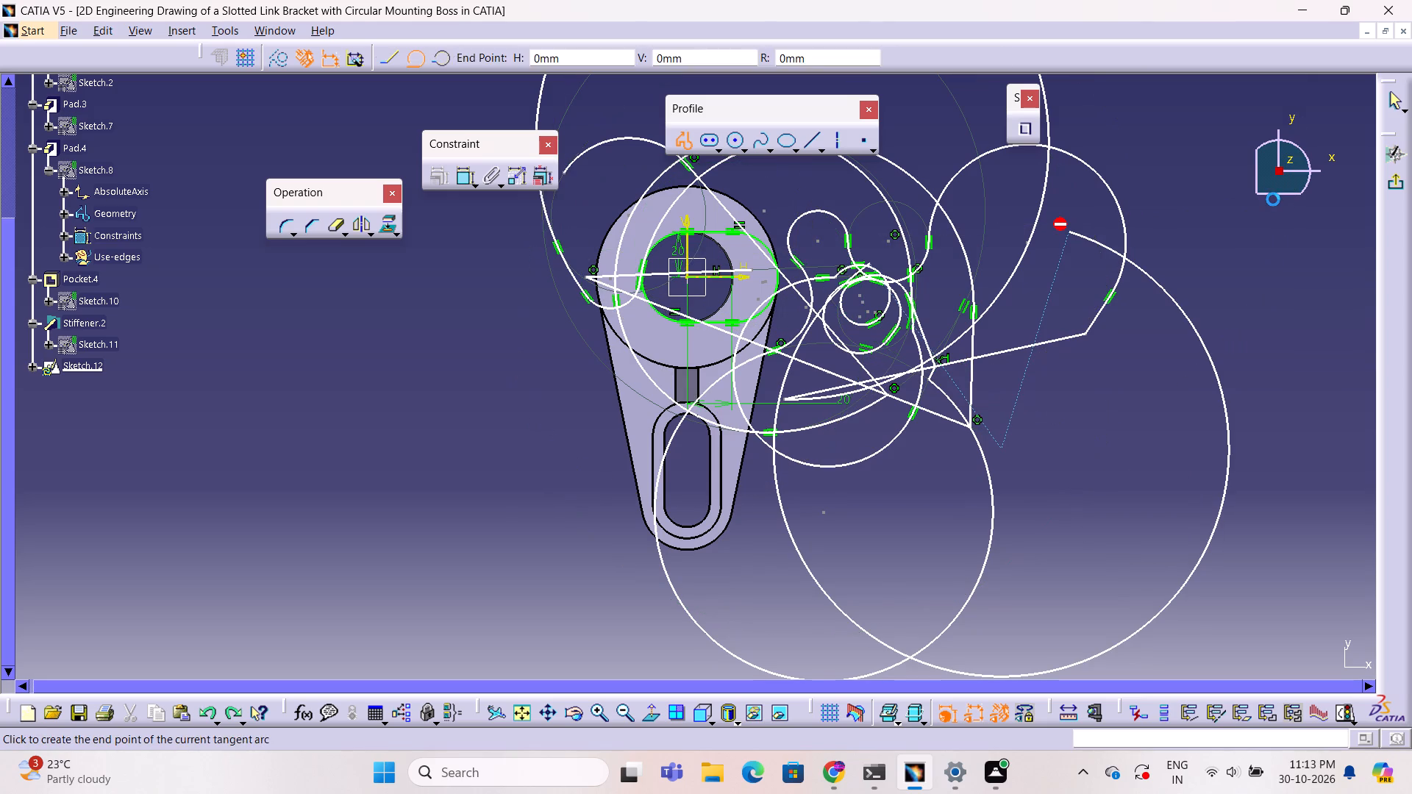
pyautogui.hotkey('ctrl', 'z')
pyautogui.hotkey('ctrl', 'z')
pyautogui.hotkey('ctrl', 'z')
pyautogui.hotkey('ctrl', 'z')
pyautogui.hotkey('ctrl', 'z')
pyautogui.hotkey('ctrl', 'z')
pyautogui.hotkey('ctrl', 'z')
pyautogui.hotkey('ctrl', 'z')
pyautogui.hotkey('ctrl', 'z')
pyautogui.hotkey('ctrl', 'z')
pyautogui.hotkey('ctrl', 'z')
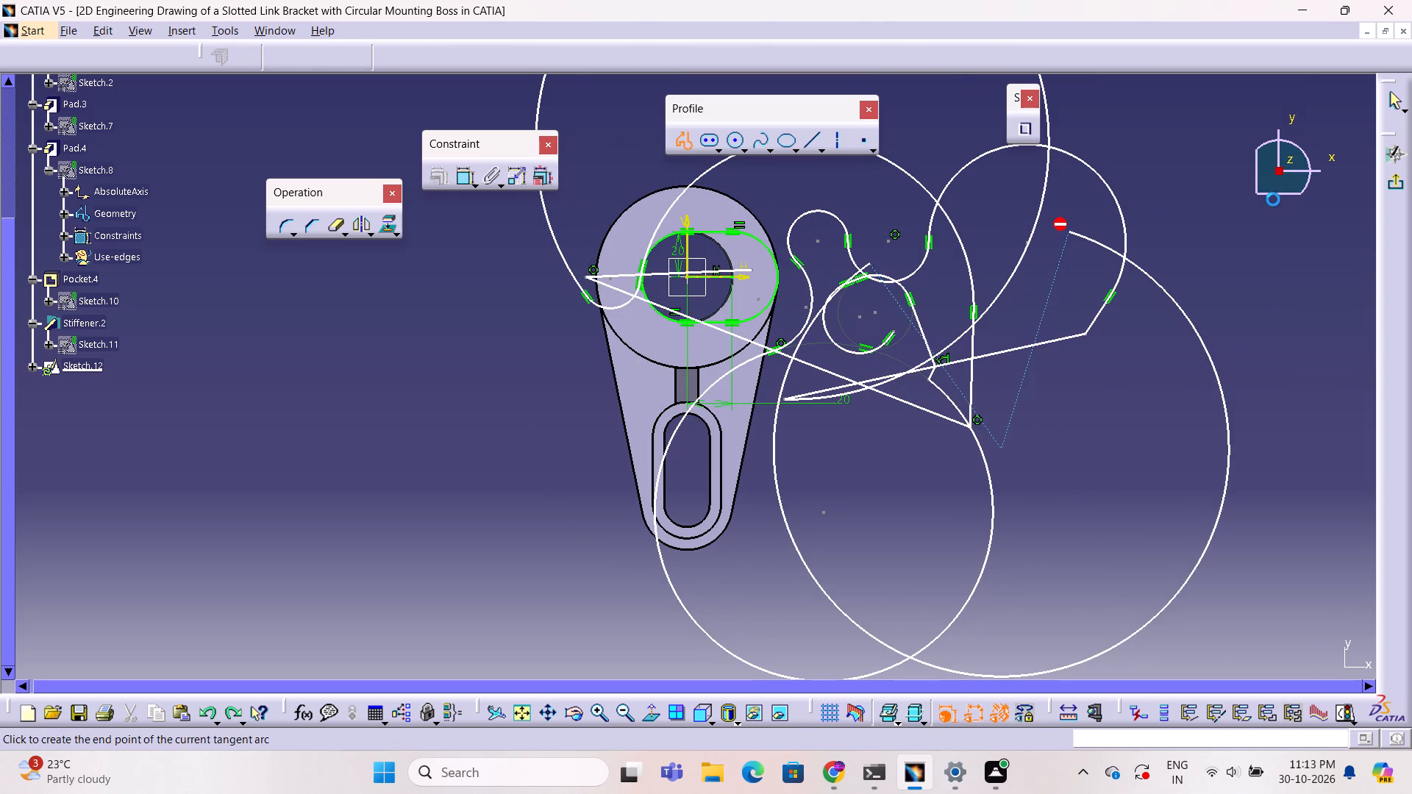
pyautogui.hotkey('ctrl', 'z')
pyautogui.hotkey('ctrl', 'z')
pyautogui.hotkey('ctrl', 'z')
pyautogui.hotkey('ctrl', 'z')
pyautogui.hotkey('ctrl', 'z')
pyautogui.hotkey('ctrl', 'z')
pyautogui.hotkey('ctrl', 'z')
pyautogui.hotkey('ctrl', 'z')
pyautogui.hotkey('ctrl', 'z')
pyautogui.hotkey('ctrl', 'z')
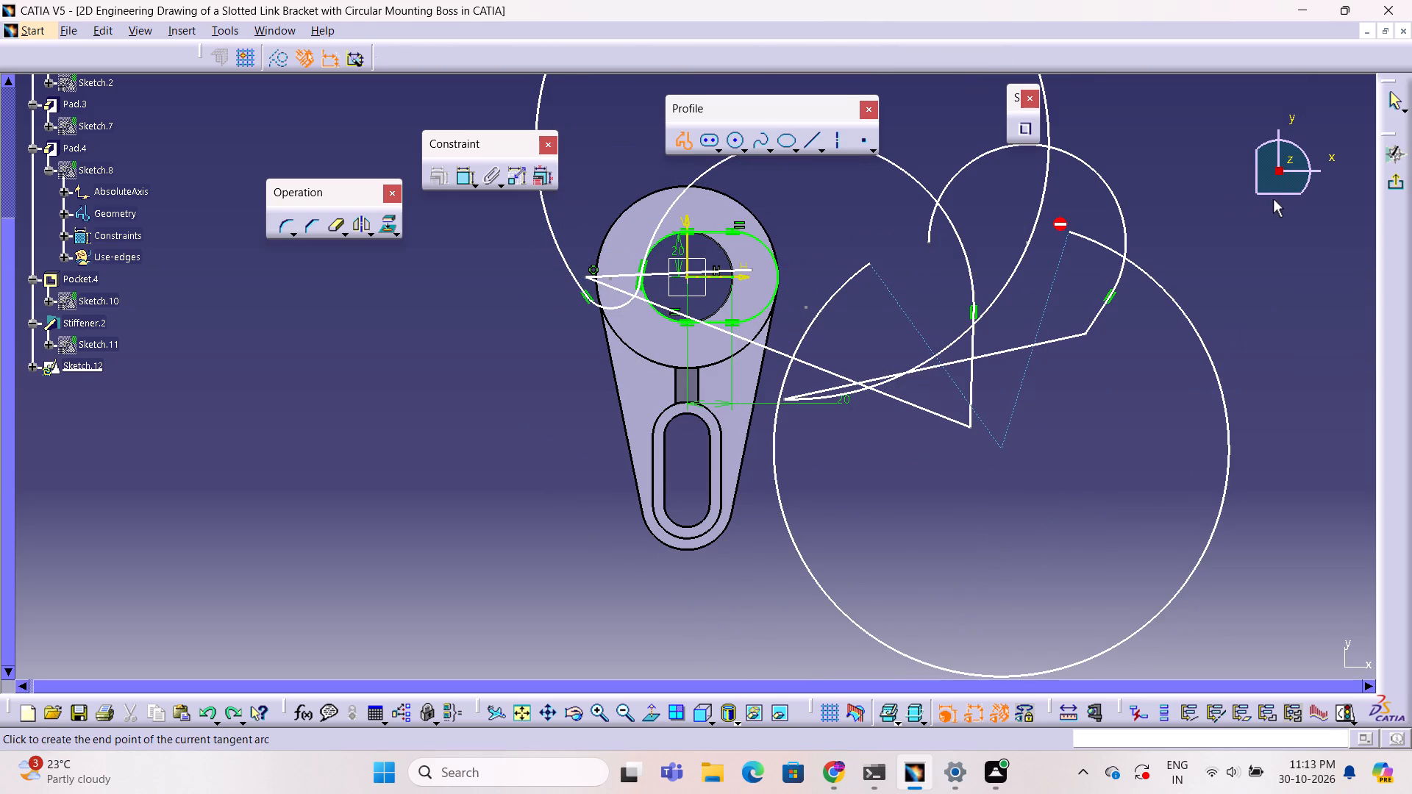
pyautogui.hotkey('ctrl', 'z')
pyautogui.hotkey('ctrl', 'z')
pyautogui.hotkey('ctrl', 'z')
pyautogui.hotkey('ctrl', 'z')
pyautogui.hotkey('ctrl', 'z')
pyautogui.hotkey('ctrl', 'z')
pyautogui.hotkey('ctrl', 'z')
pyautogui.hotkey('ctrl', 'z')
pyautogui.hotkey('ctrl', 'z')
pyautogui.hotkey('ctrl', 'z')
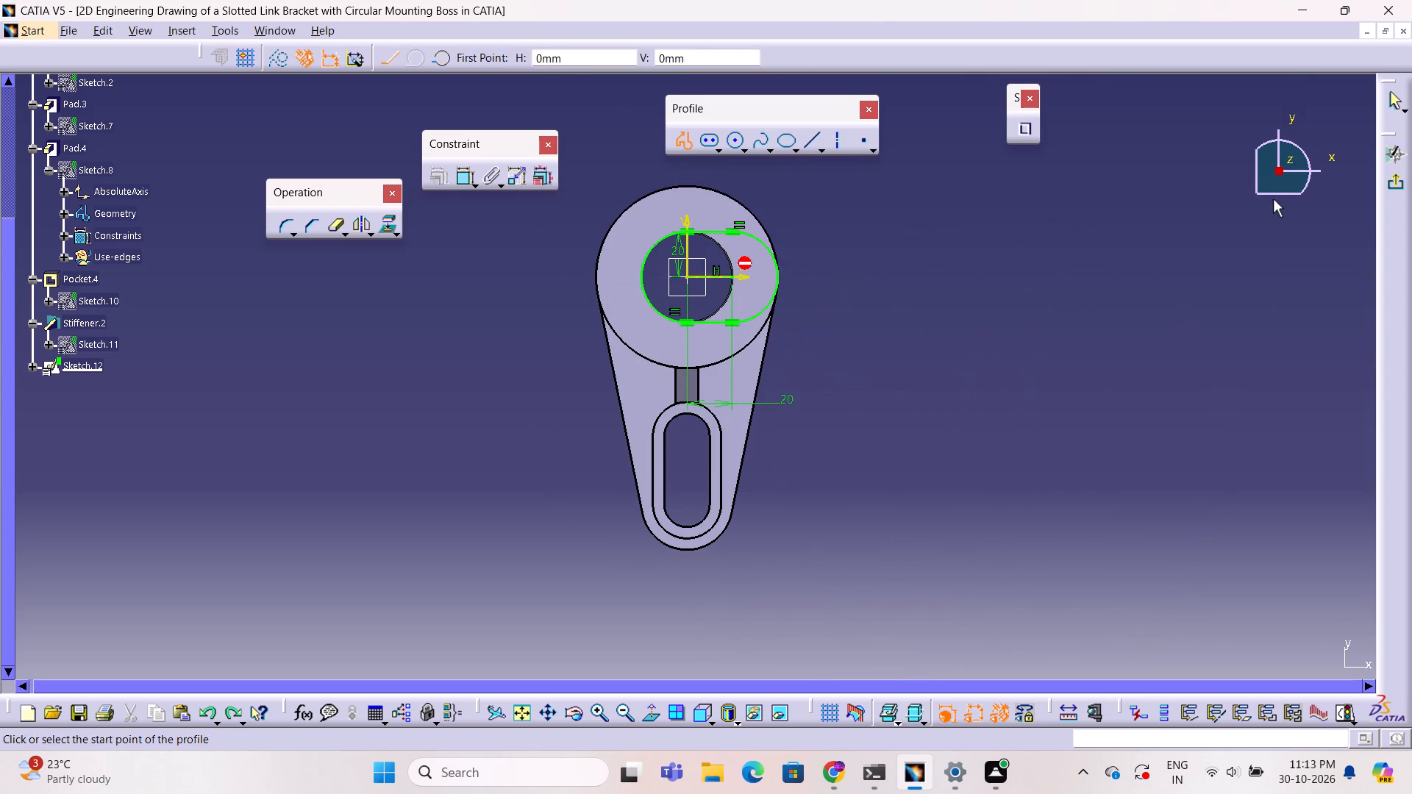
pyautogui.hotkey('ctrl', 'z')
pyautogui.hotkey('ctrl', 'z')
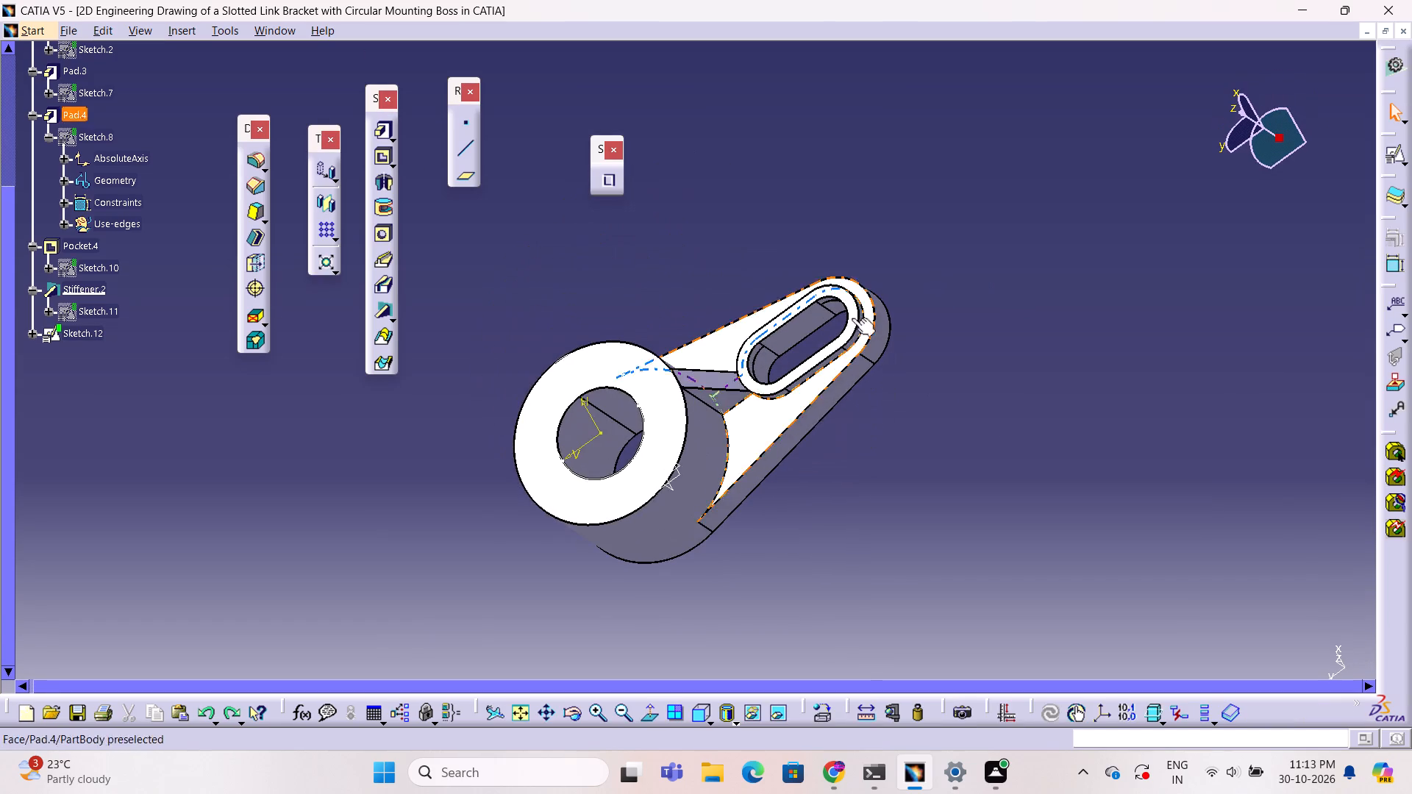
# Reopen the elongated profile's sketch on the boss's top face with nothing selected.
pyautogui.doubleClick(623, 385)
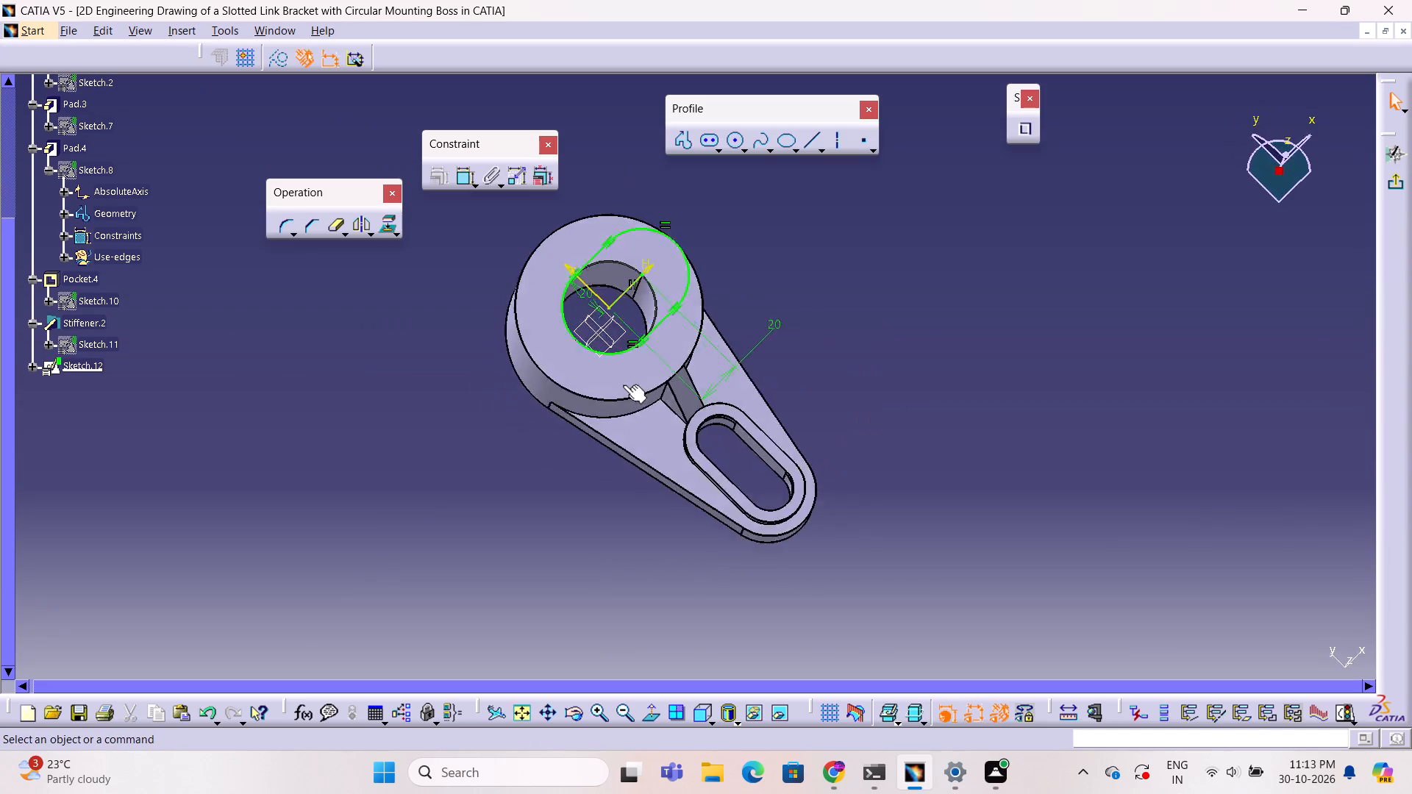
pyautogui.click(836, 309)
pyautogui.moveTo(744, 317); pyautogui.dragTo(776, 323)
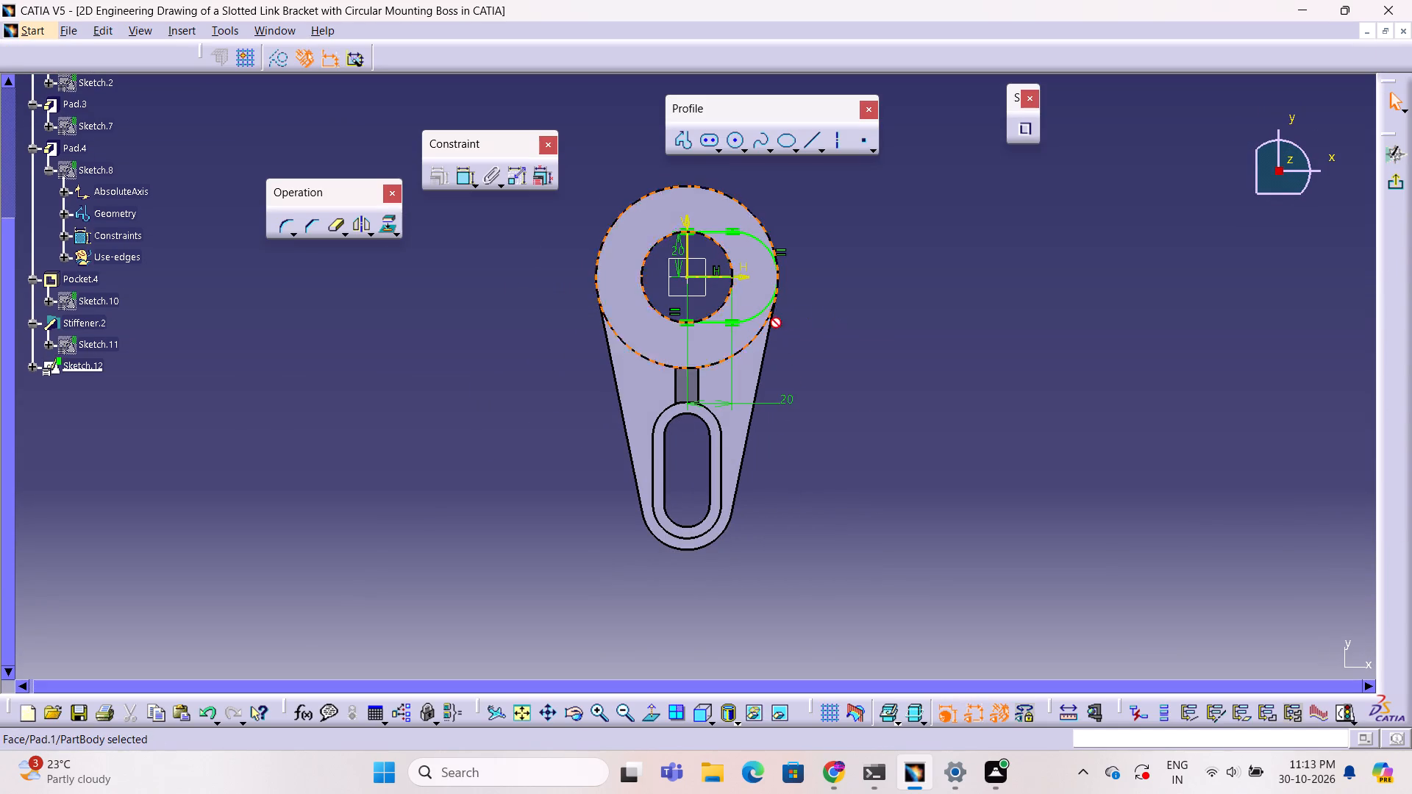
pyautogui.moveTo(776, 323); pyautogui.dragTo(857, 315)
pyautogui.press('Escape')
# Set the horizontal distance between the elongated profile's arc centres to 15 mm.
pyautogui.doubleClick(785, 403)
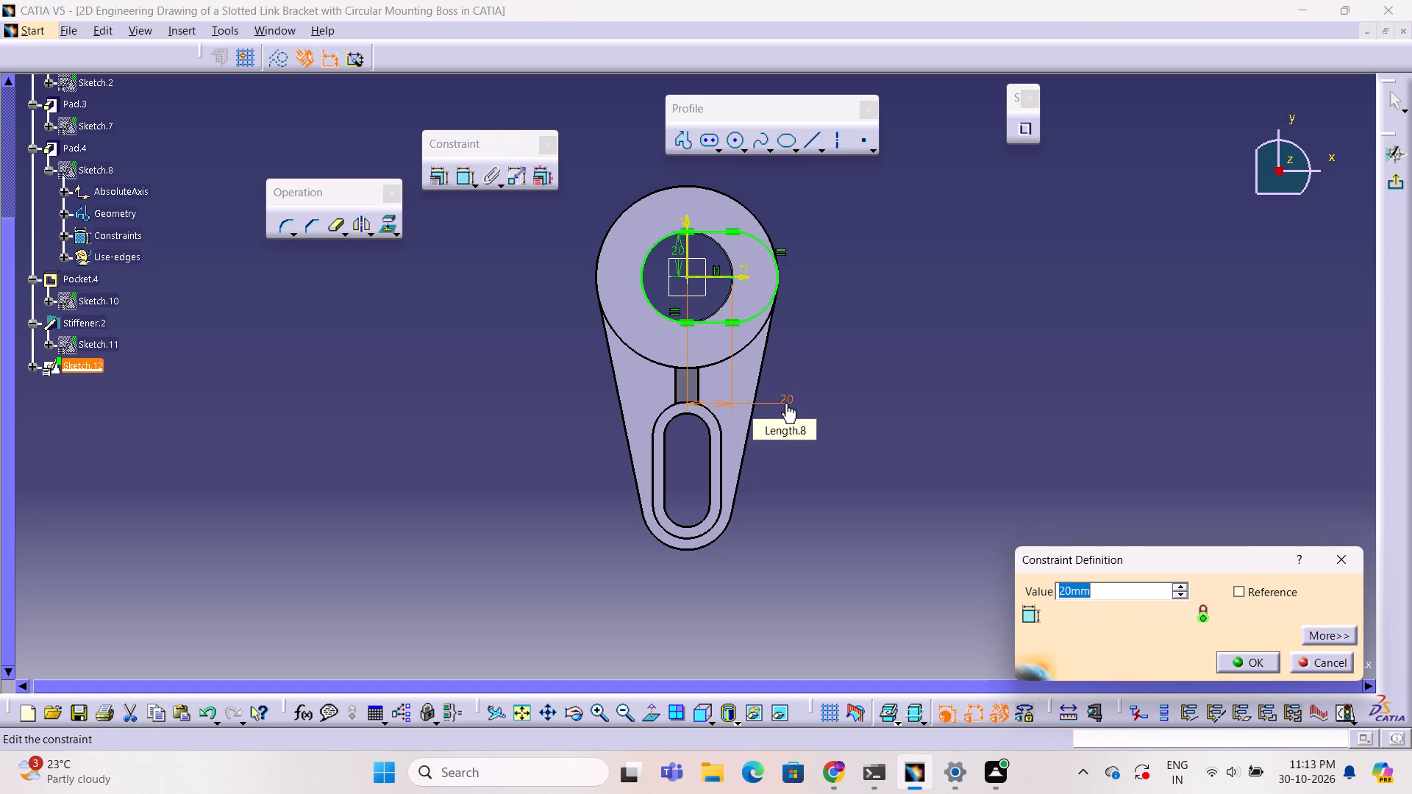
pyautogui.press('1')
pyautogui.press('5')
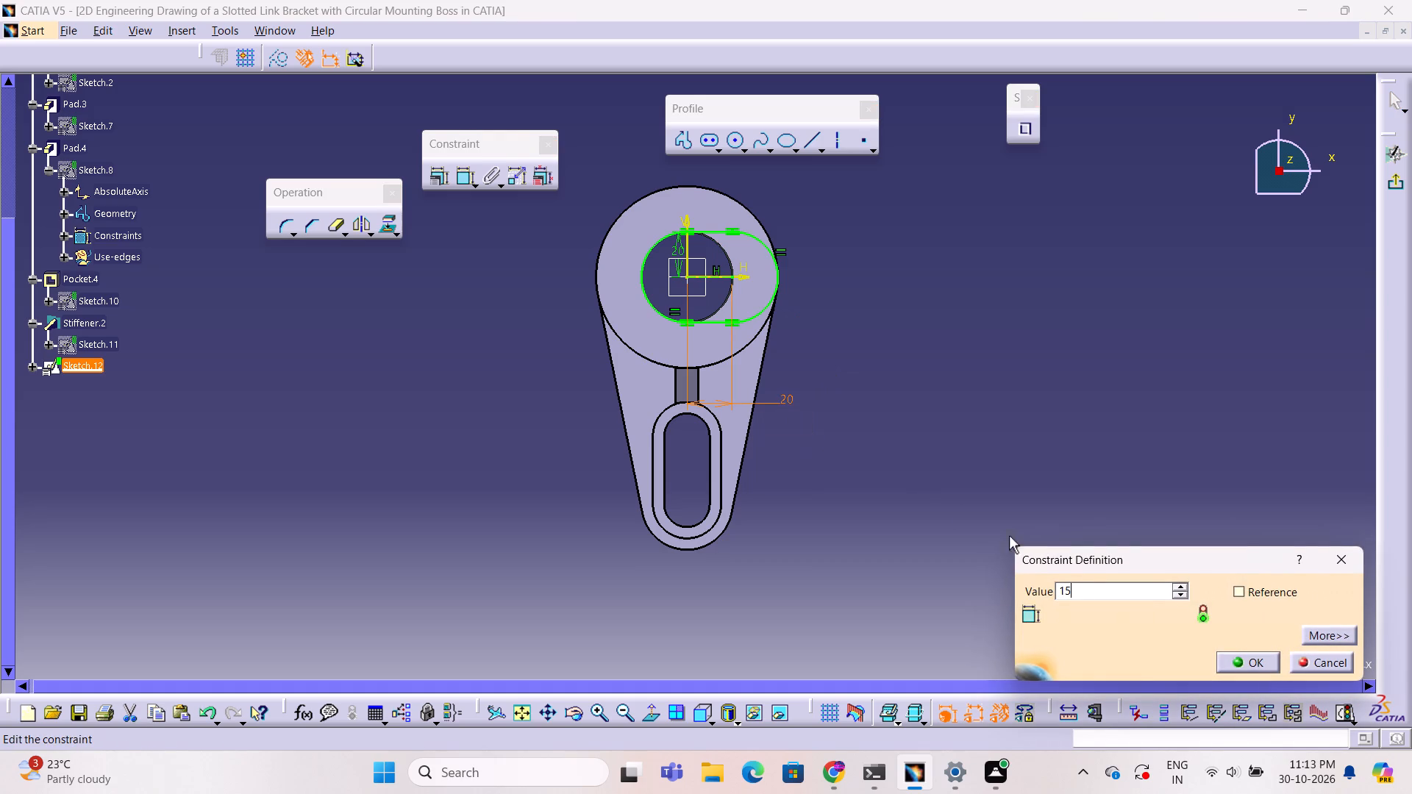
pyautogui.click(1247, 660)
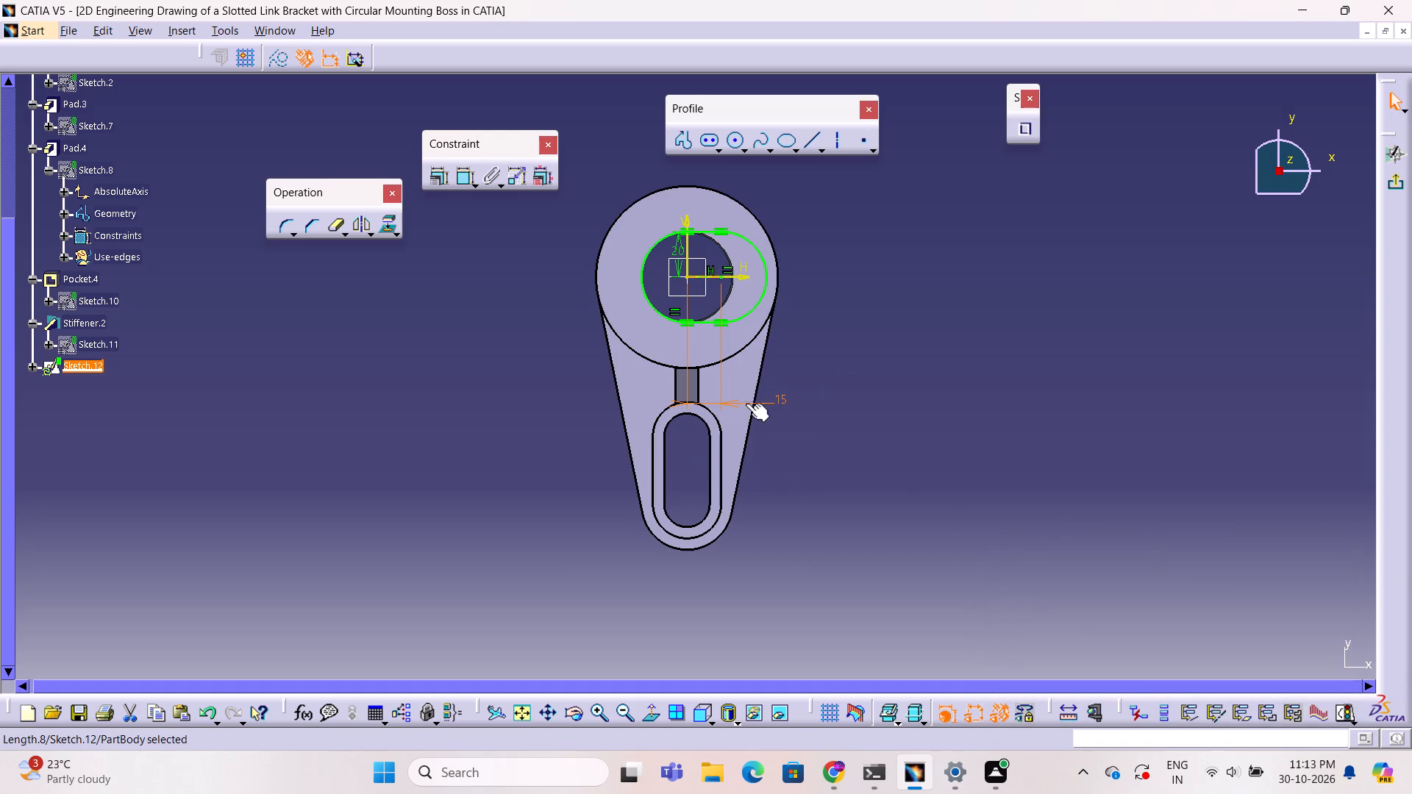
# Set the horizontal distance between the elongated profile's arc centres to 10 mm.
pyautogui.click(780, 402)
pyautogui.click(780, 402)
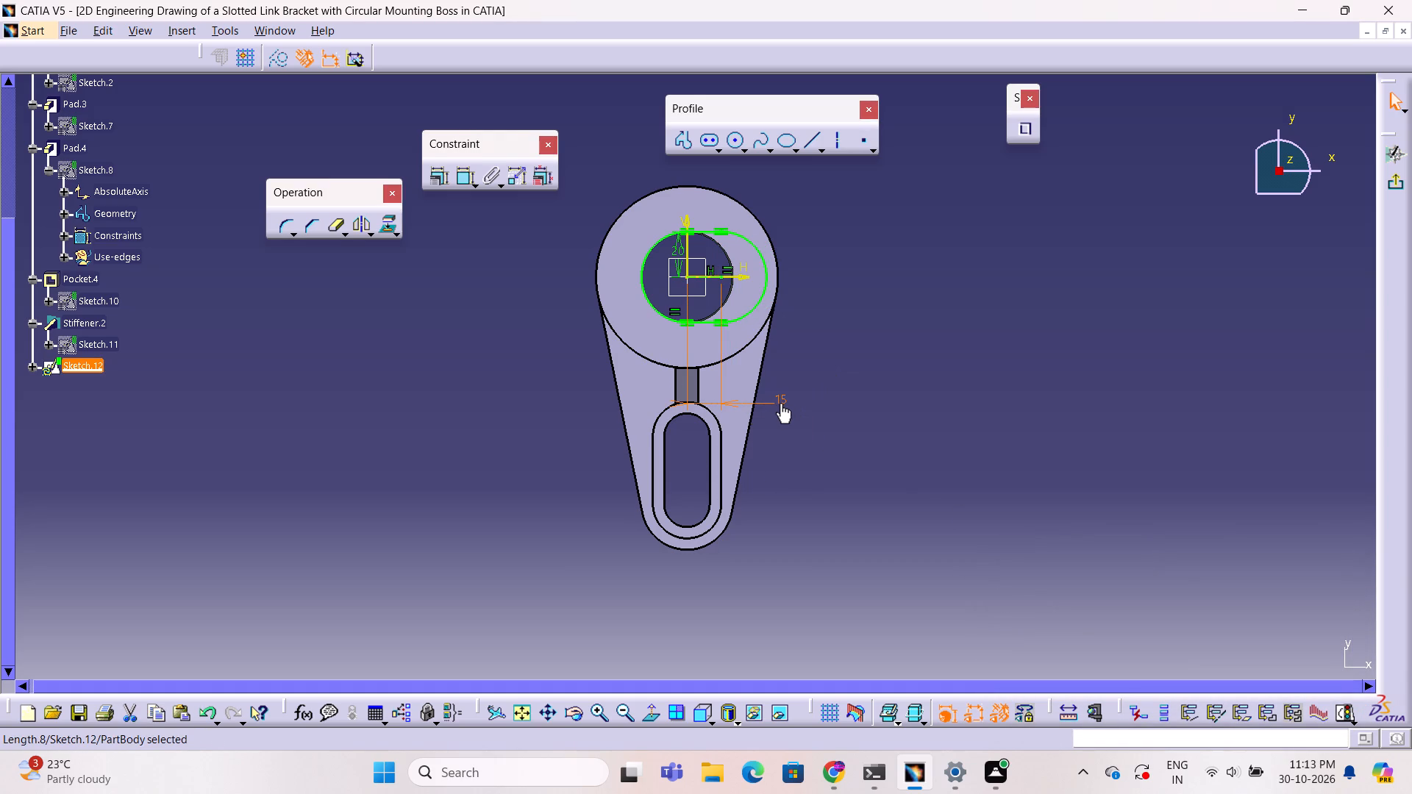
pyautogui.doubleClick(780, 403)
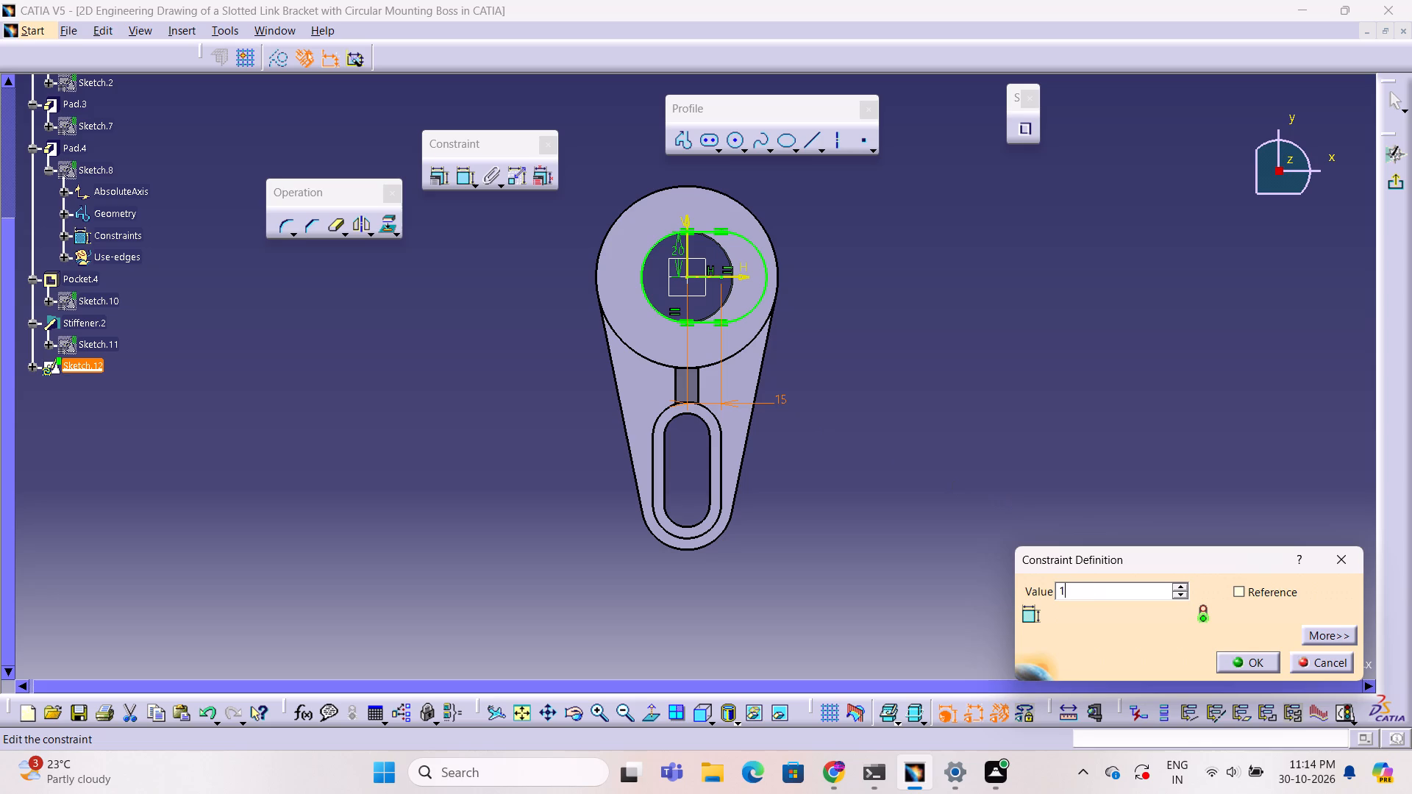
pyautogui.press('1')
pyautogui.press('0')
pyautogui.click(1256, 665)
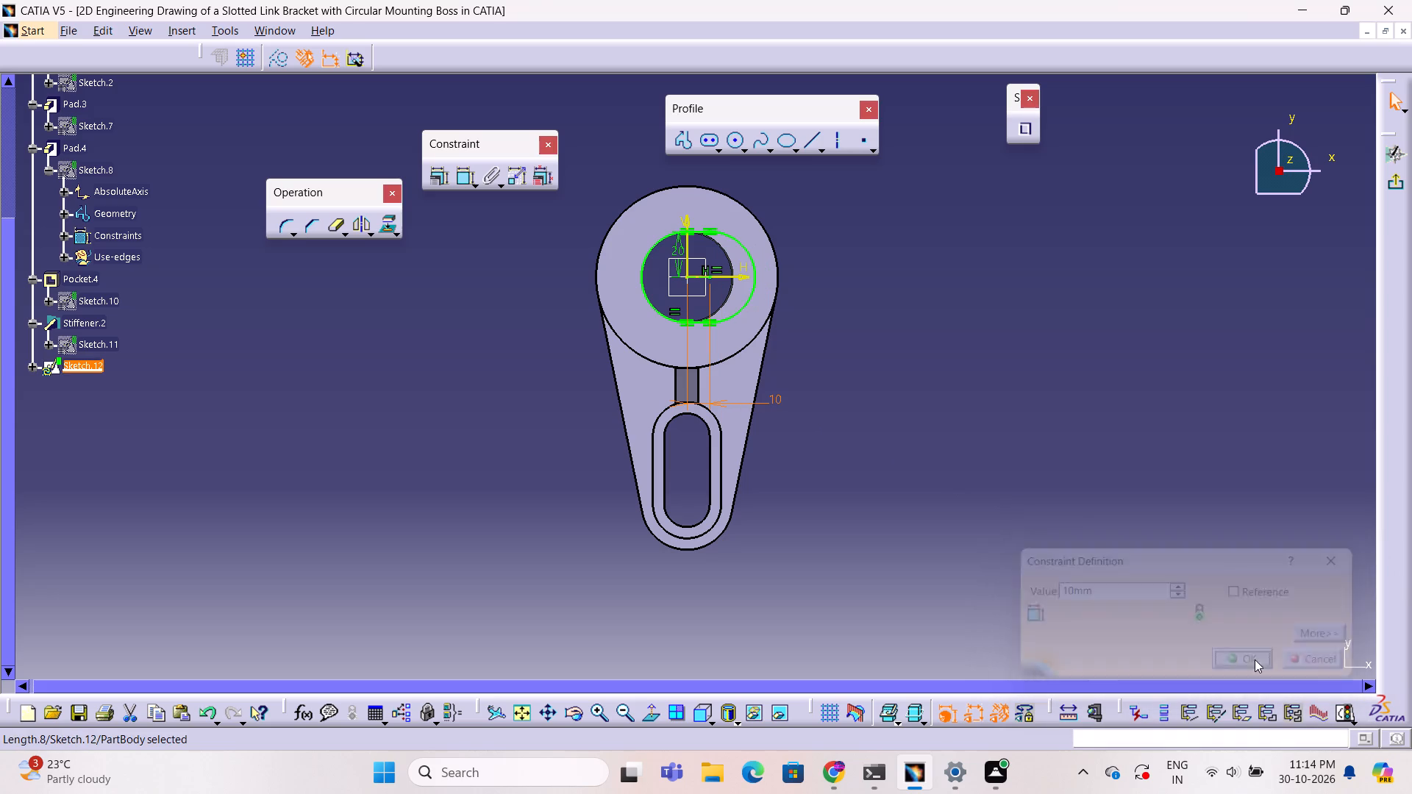
# Set the horizontal distance between the elongated profile's arc centres to 5 mm.
pyautogui.doubleClick(777, 401)
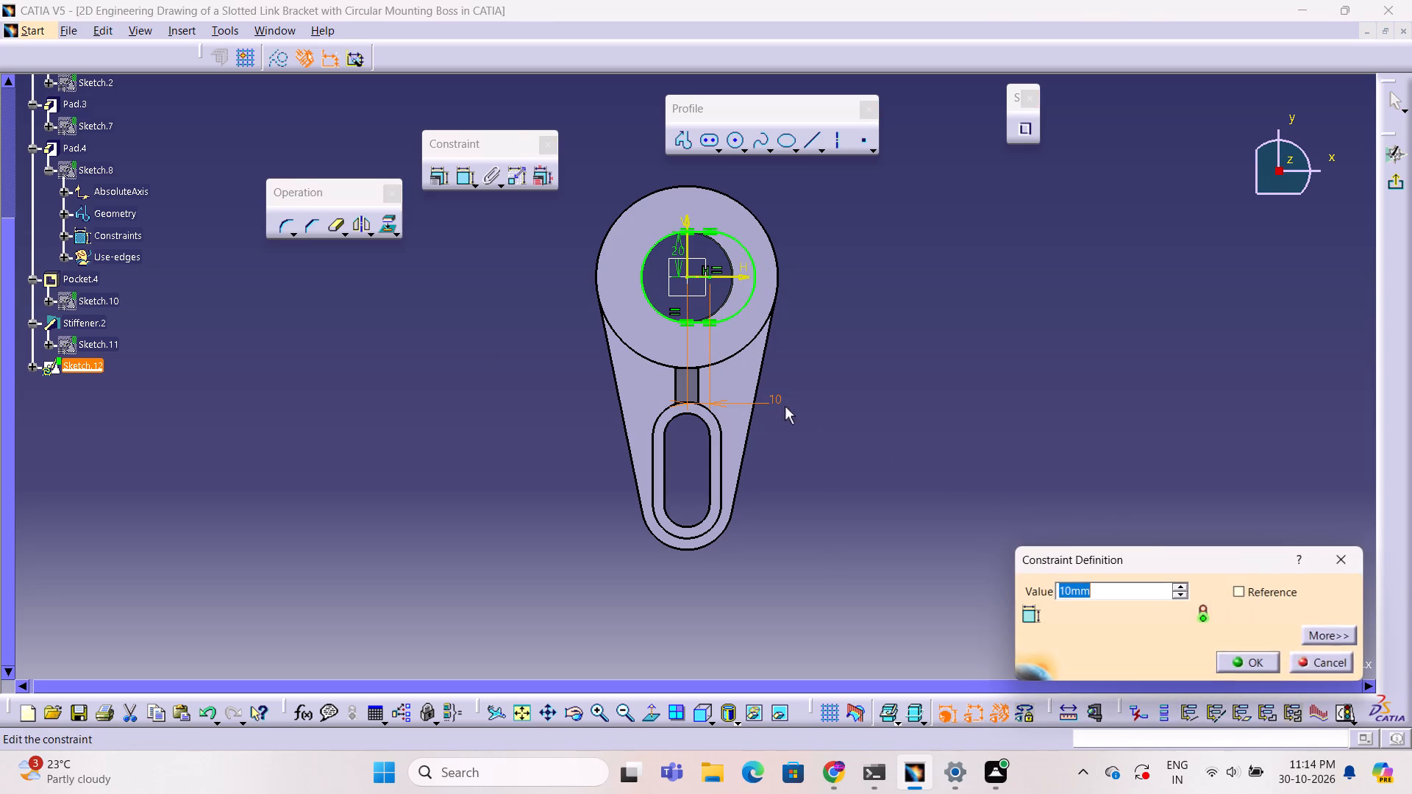
pyautogui.press('5')
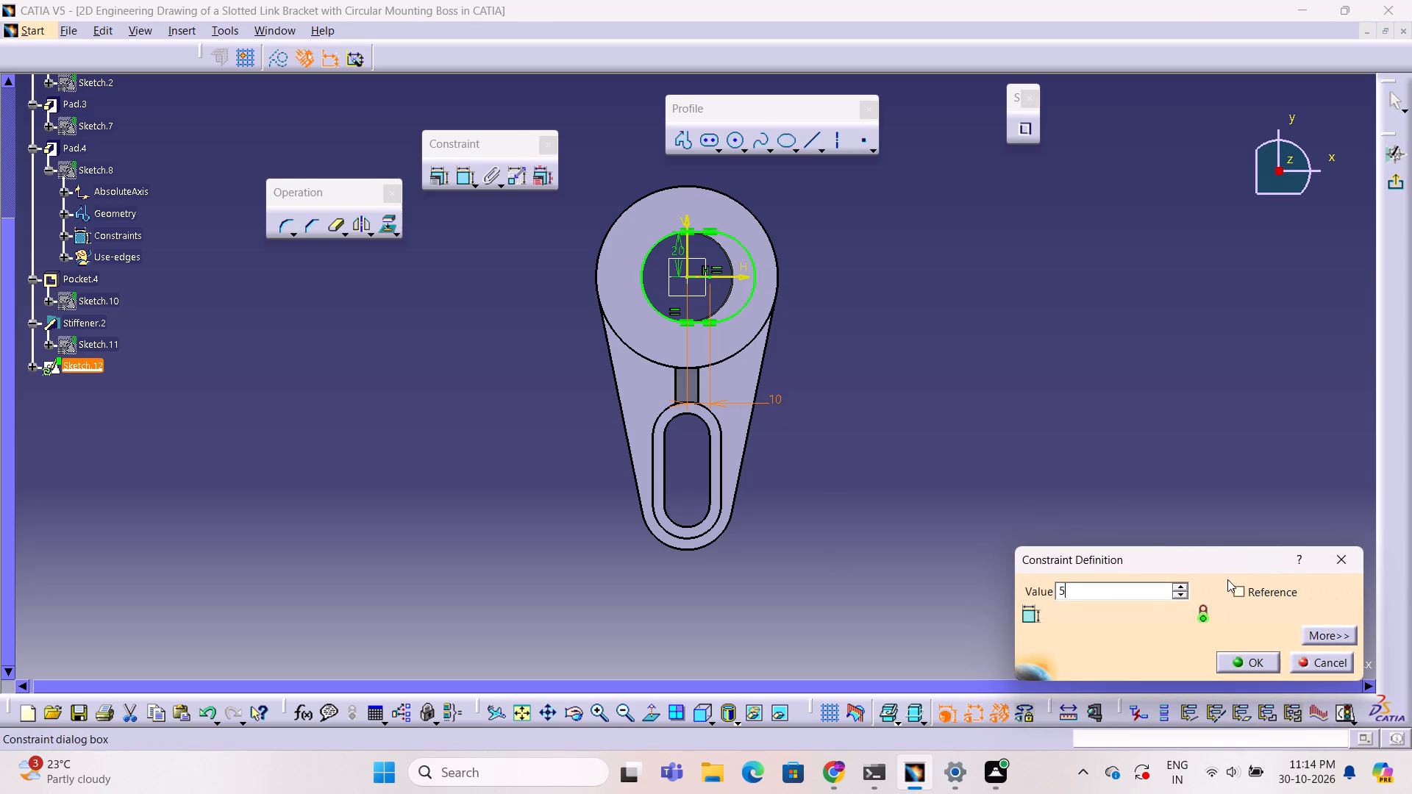
pyautogui.click(1255, 661)
pyautogui.click(1004, 514)
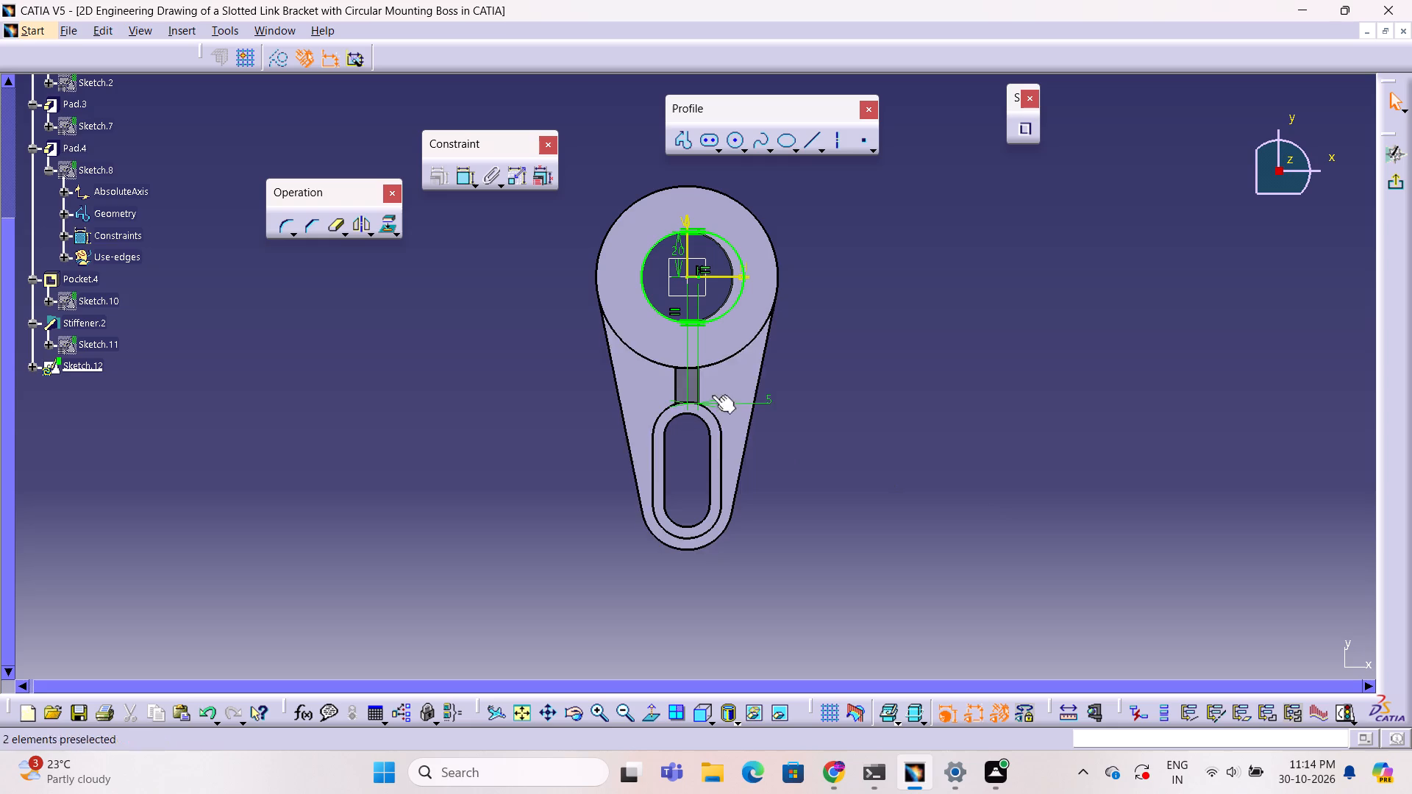
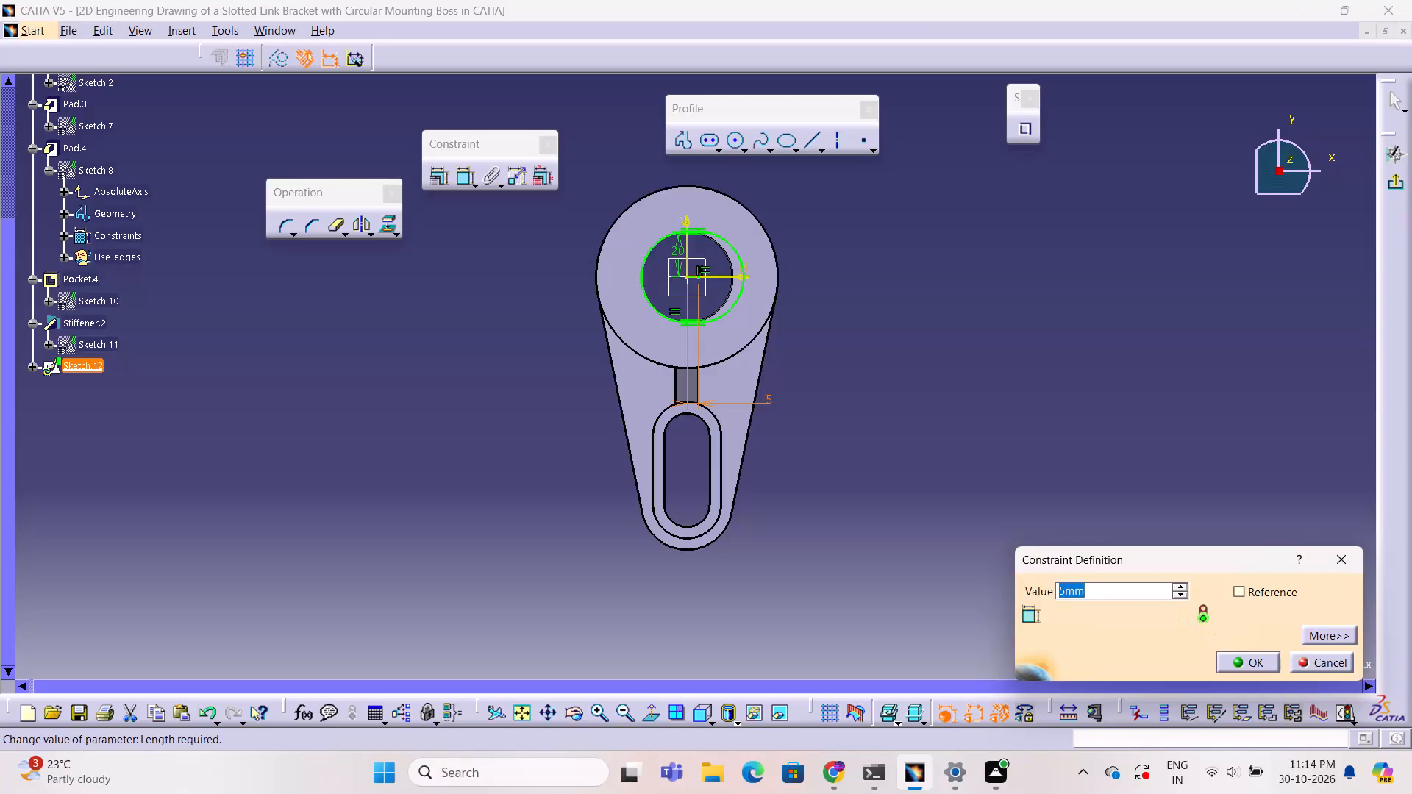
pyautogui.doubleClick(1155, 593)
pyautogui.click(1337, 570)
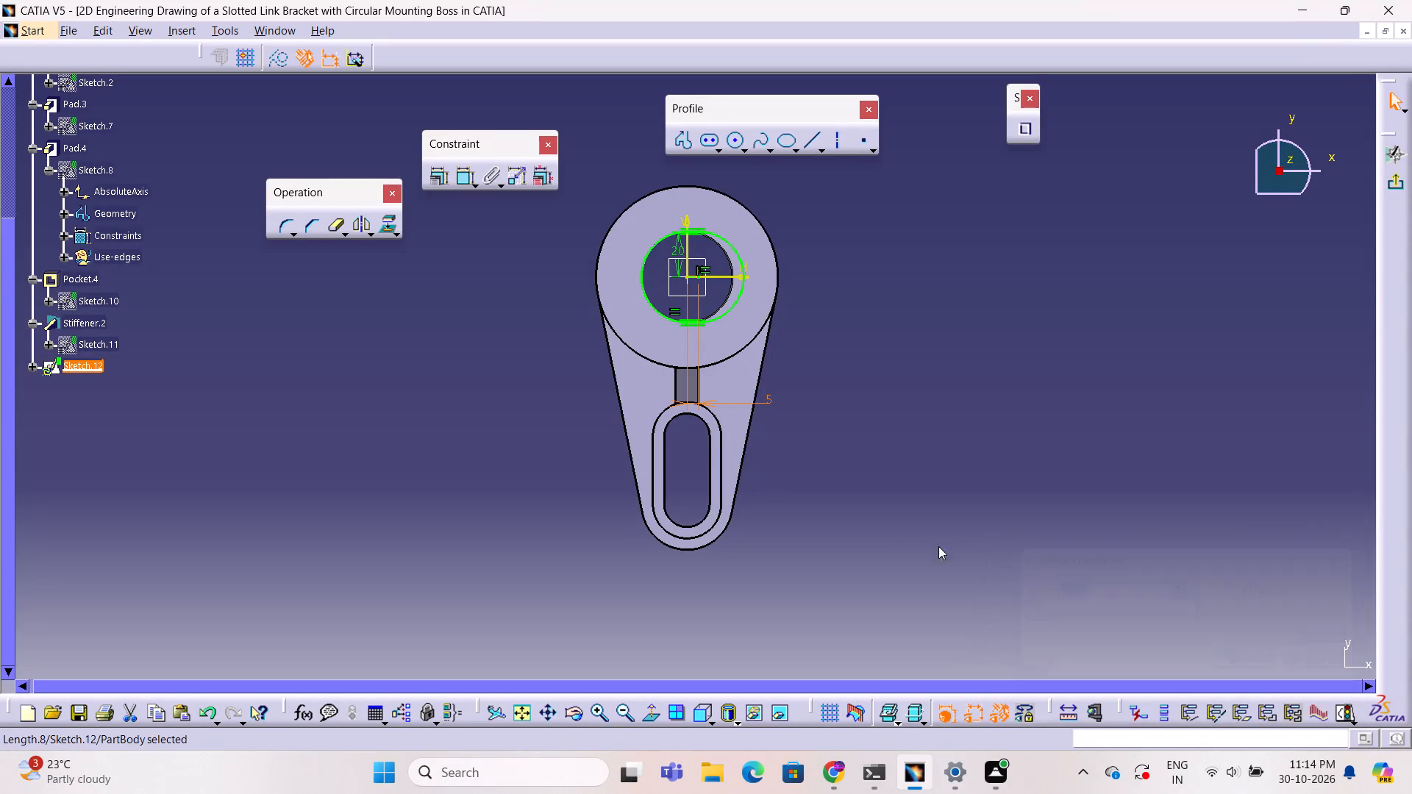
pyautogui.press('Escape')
# Leave the sketch and delete the elongated profile's sketch (Sketch.12) from the part.
pyautogui.rightClick(92, 365)
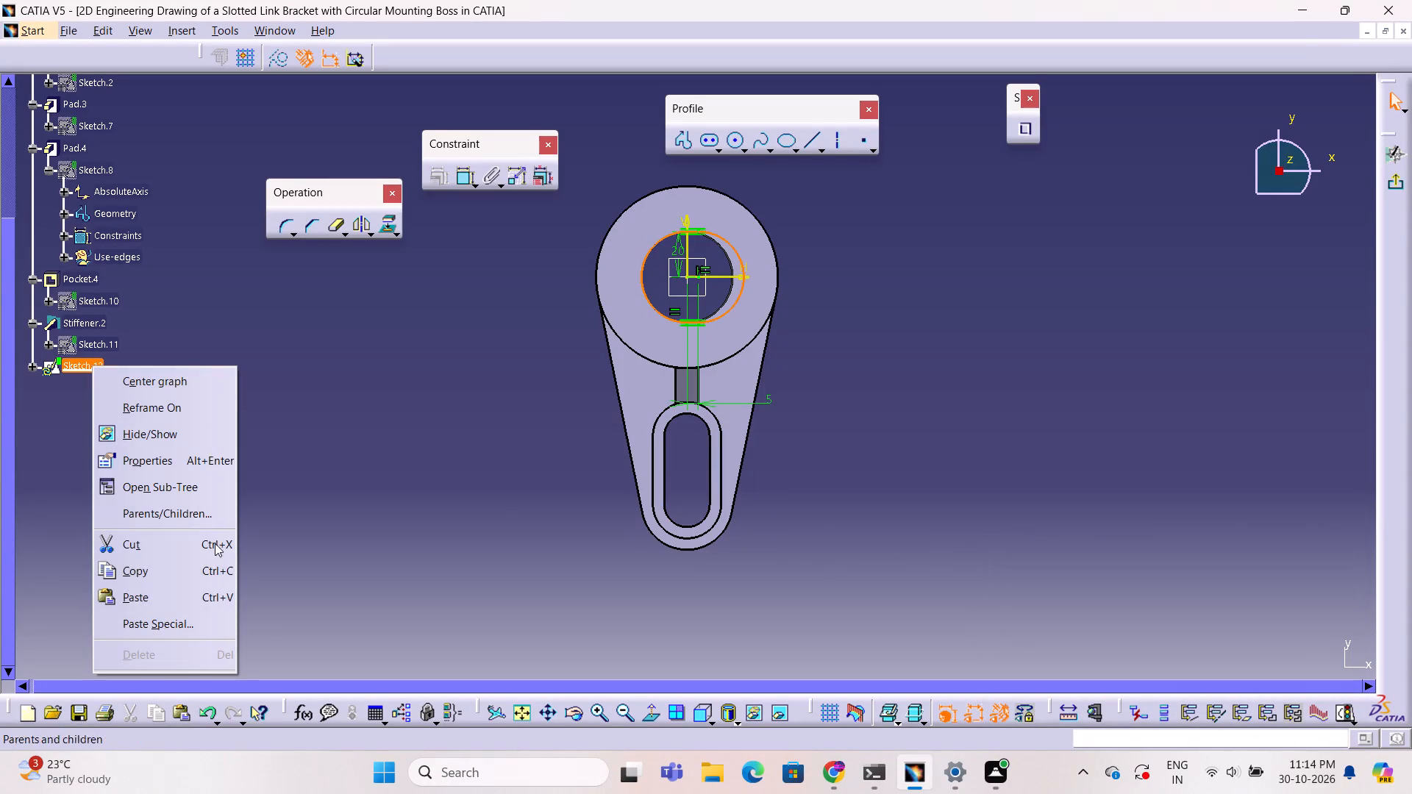
pyautogui.click(362, 412)
pyautogui.press('Escape')
pyautogui.press('Escape')
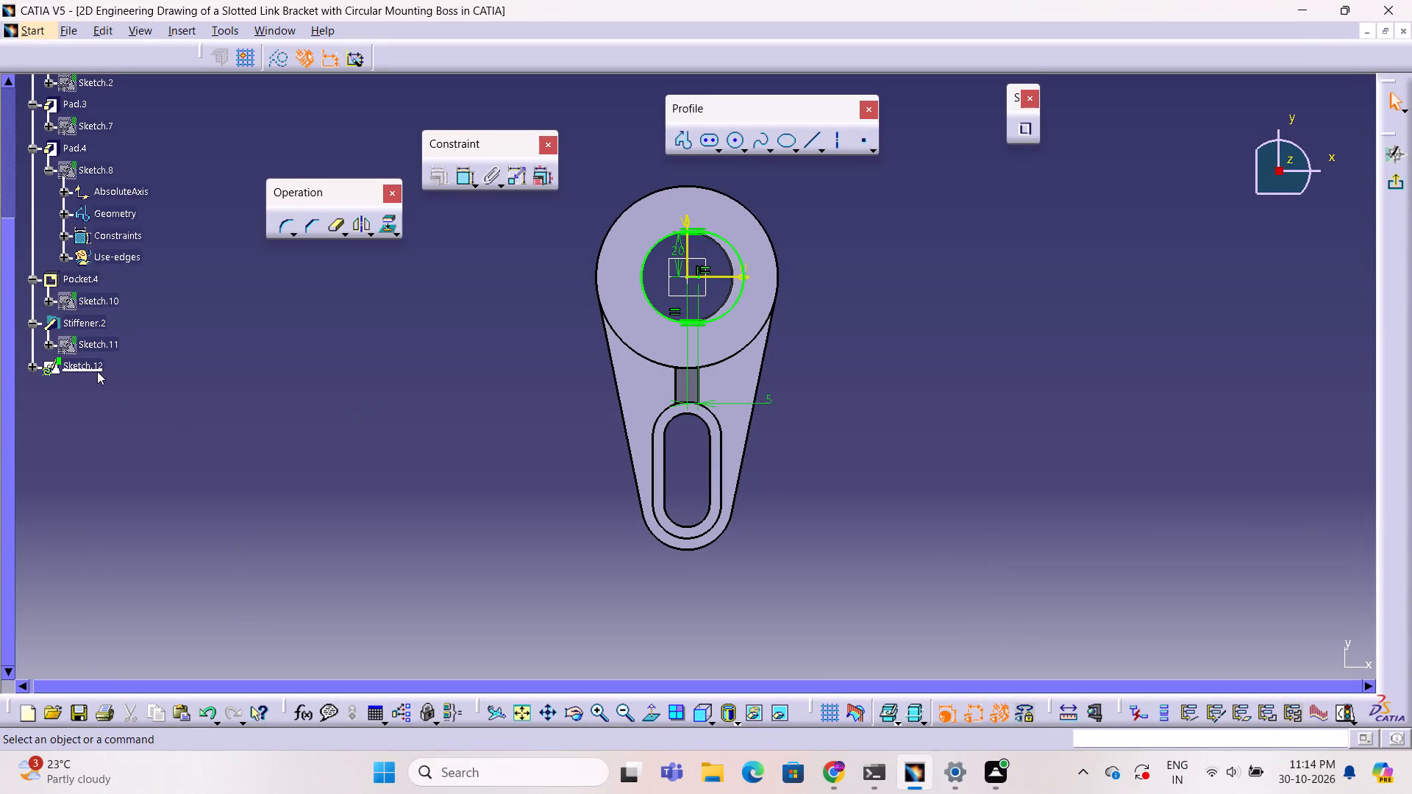
pyautogui.click(1397, 174)
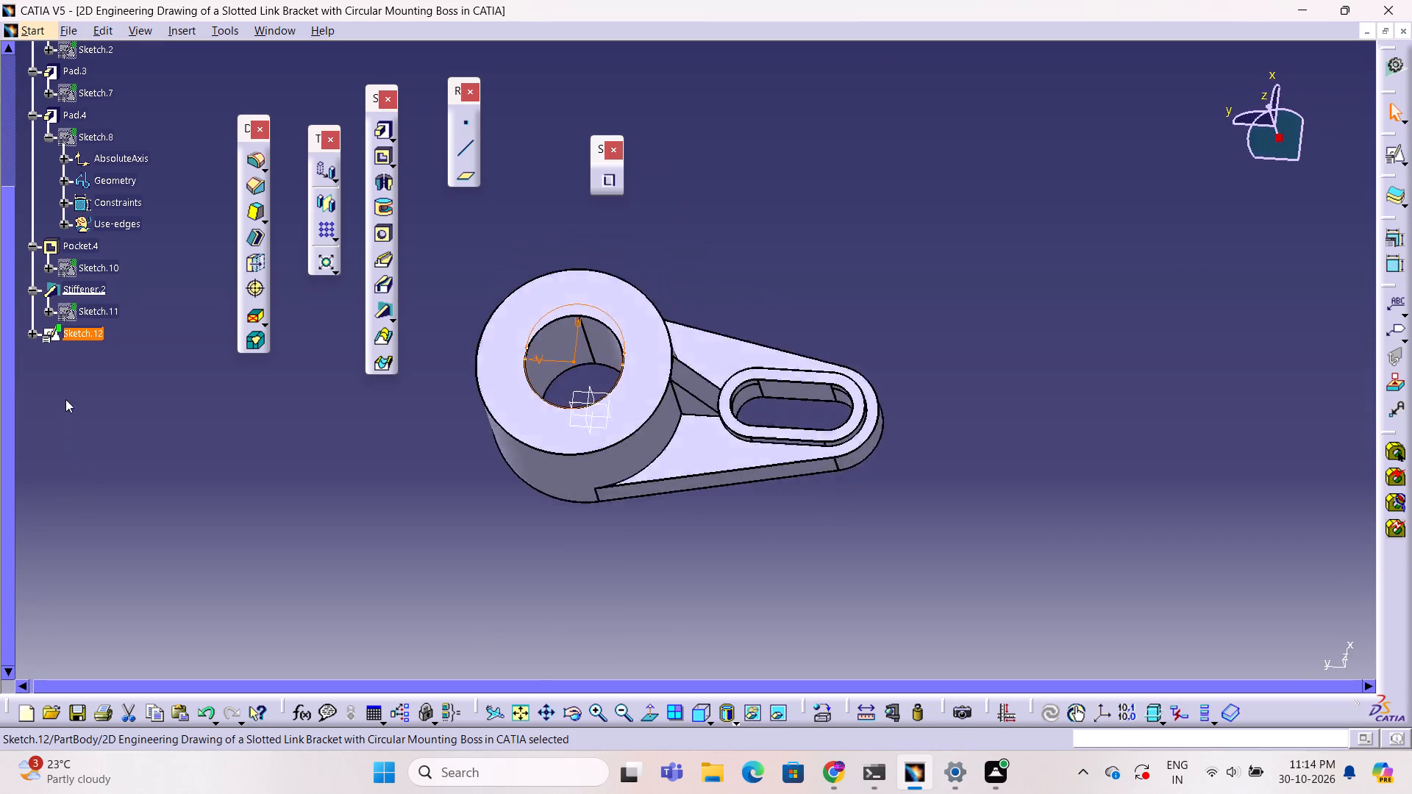
pyautogui.rightClick(88, 329)
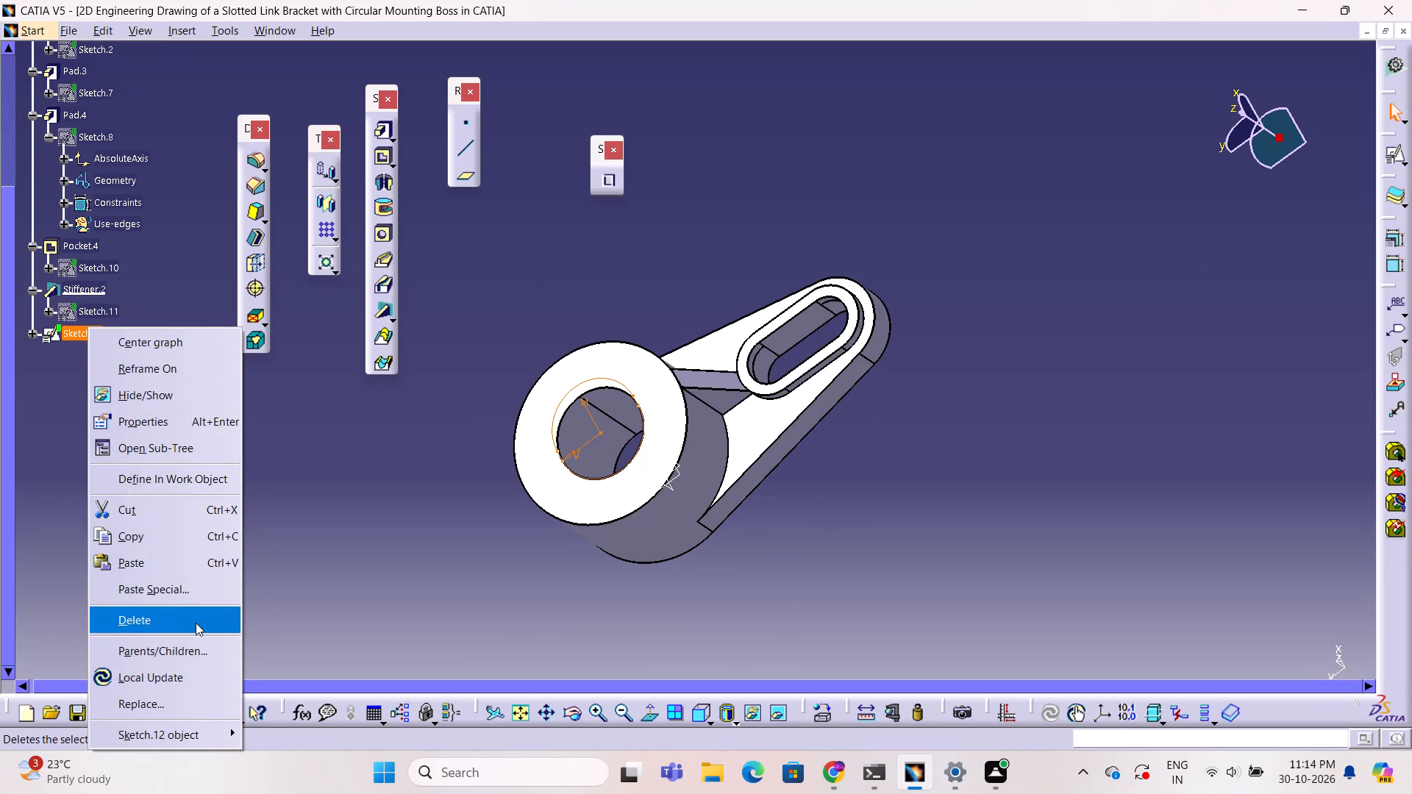
pyautogui.click(196, 623)
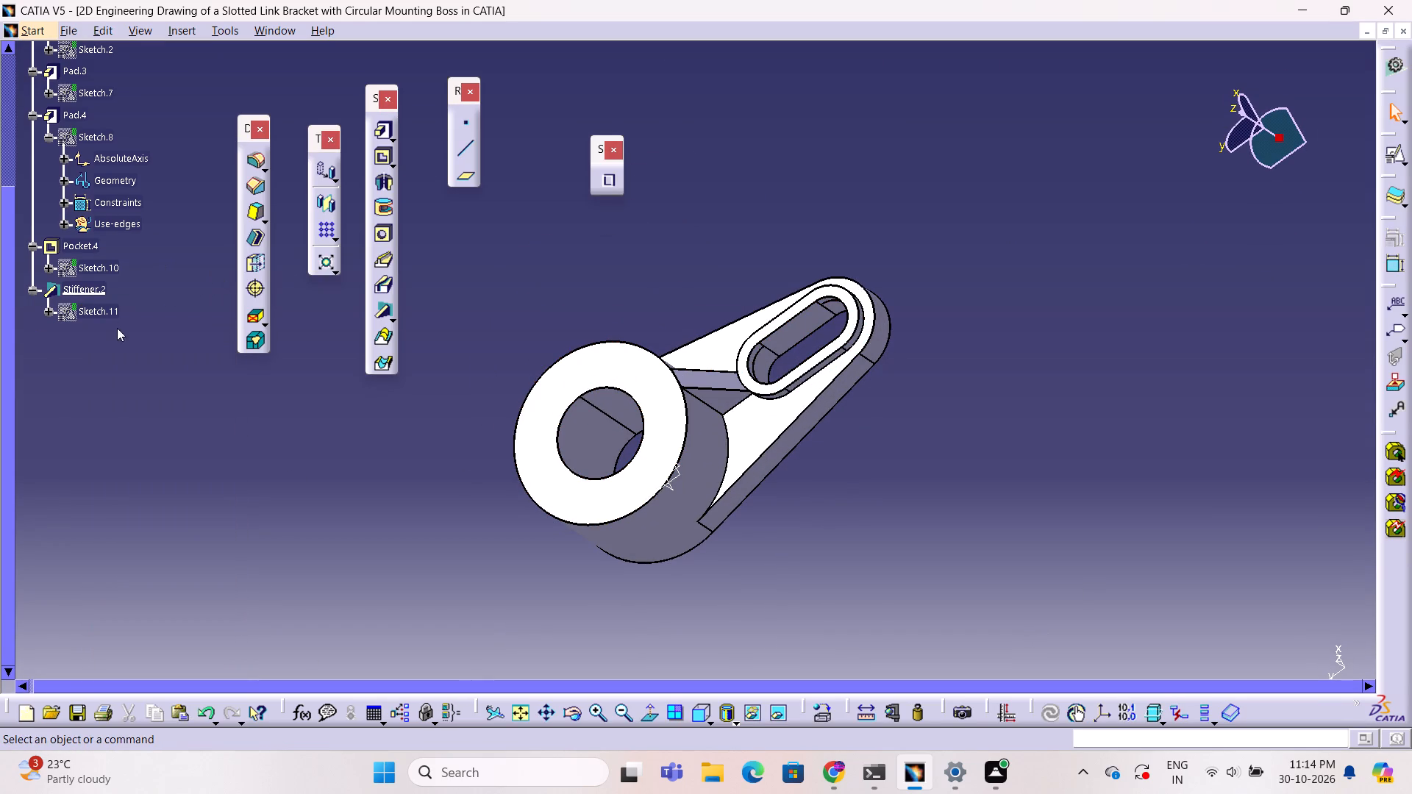
# Open the stiffener's profile sketch (Sketch.11) for review and return to the part without editing it.
pyautogui.click(113, 312)
pyautogui.doubleClick(101, 311)
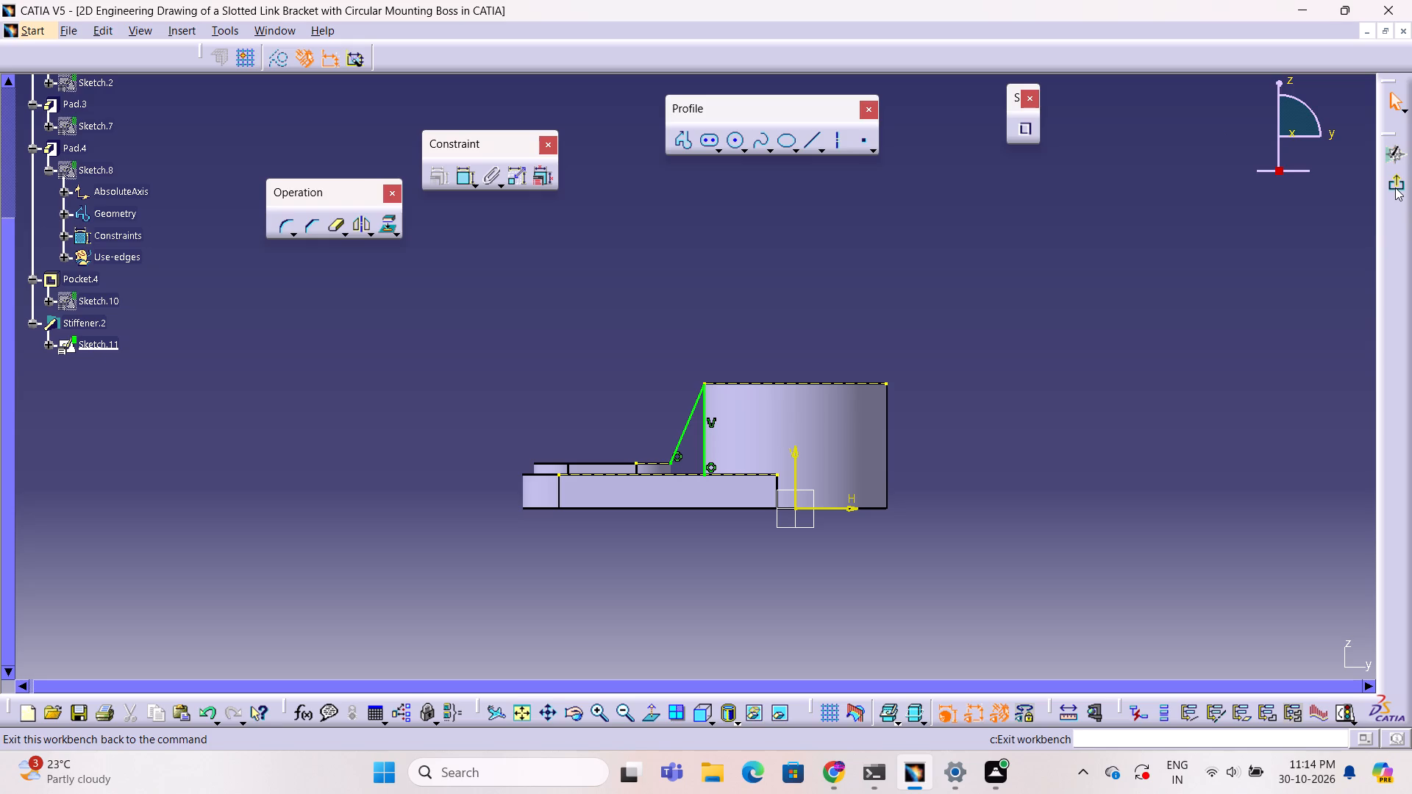
pyautogui.click(1395, 187)
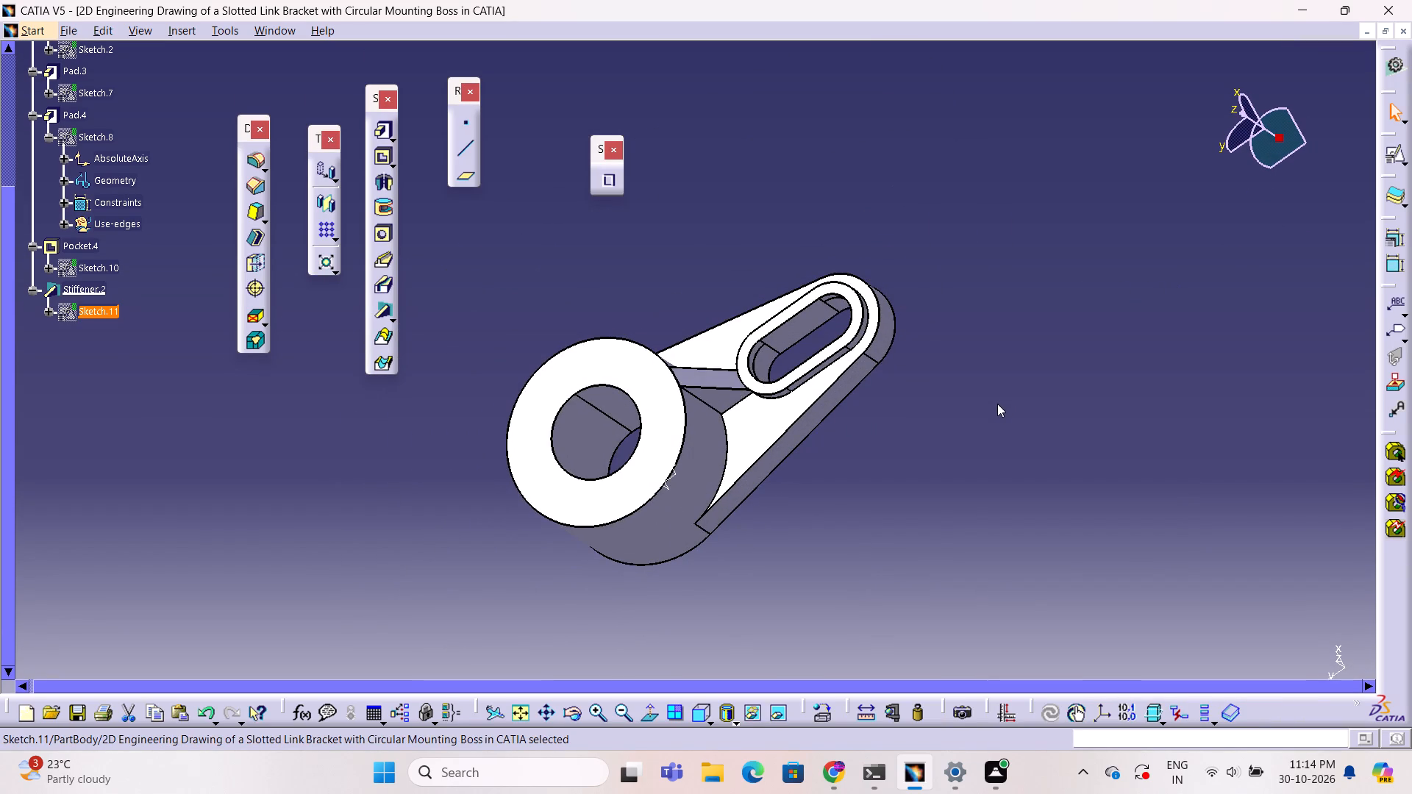
# Measure the distance between the boss's top and bottom circular edges, check the measurement options, and discard the measurement.
pyautogui.keyDown('ctrl'); pyautogui.moveTo(994, 409); pyautogui.dragTo(526, 536, button='middle'); pyautogui.keyUp('ctrl')
pyautogui.keyDown('ctrl'); pyautogui.moveTo(994, 411); pyautogui.dragTo(526, 536, button='right'); pyautogui.keyUp('ctrl')
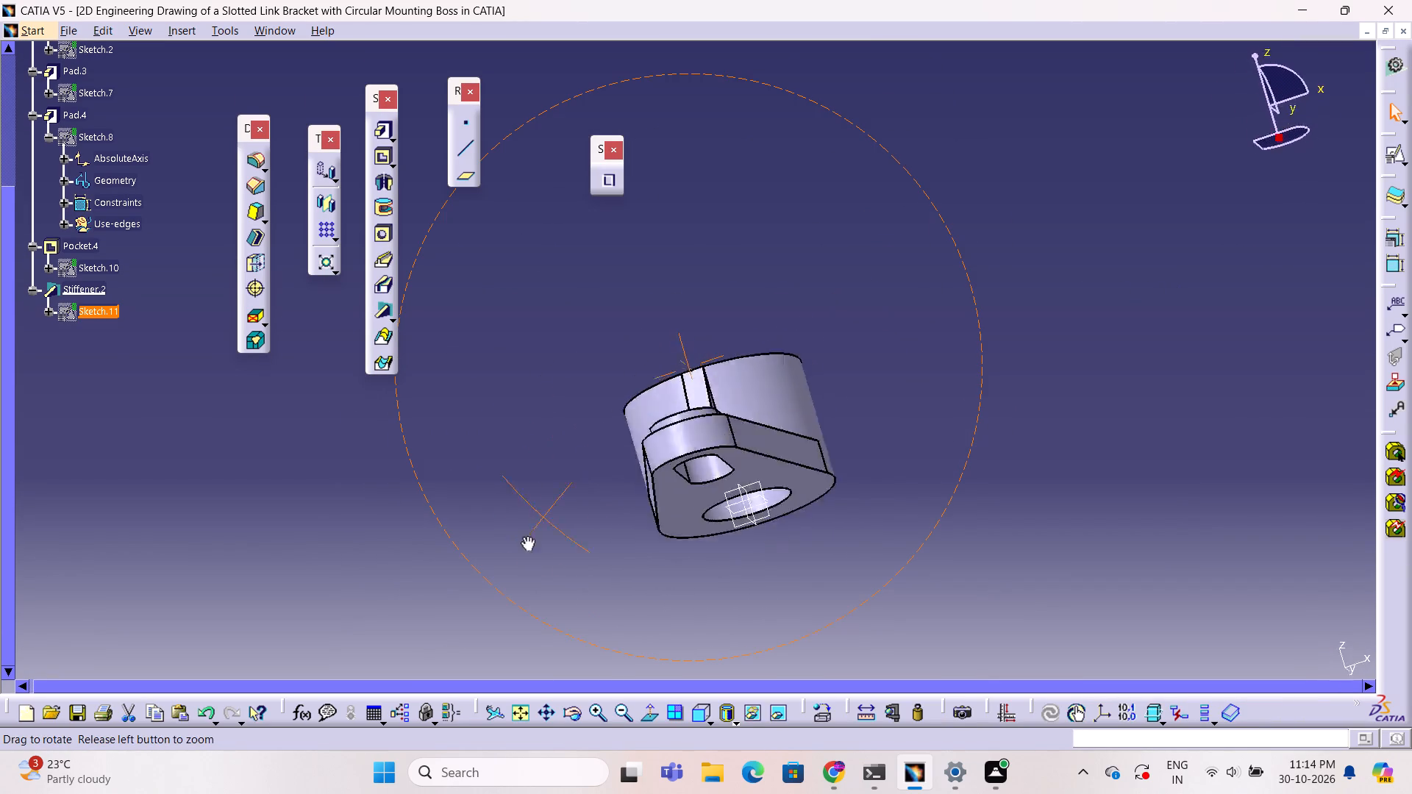
pyautogui.keyDown('ctrl'); pyautogui.moveTo(526, 536); pyautogui.dragTo(794, 592, button='right'); pyautogui.keyUp('ctrl')
pyautogui.keyDown('ctrl'); pyautogui.moveTo(526, 536); pyautogui.dragTo(794, 592, button='middle'); pyautogui.keyUp('ctrl')
pyautogui.keyDown('ctrl'); pyautogui.rightClick(794, 592); pyautogui.keyUp('ctrl')
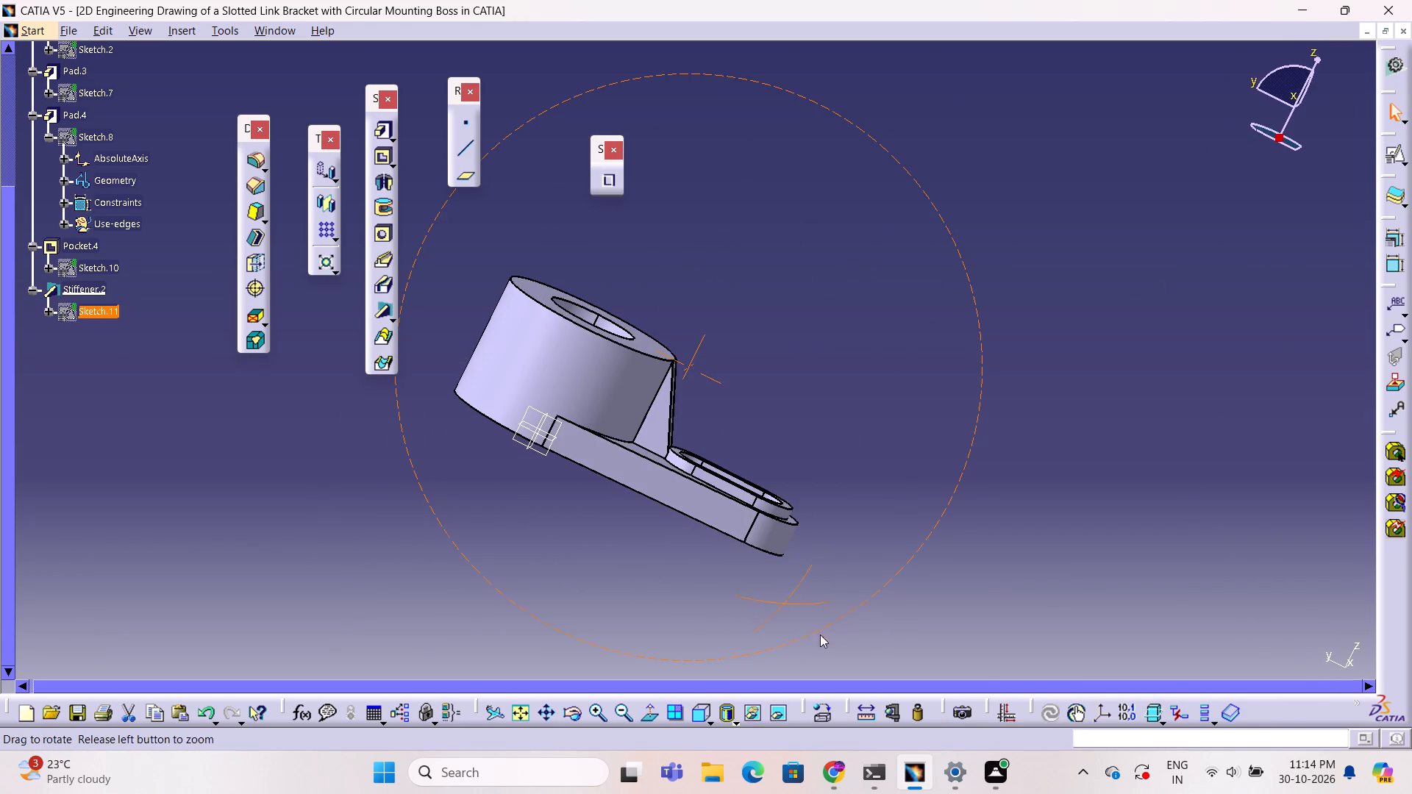
pyautogui.click(865, 724)
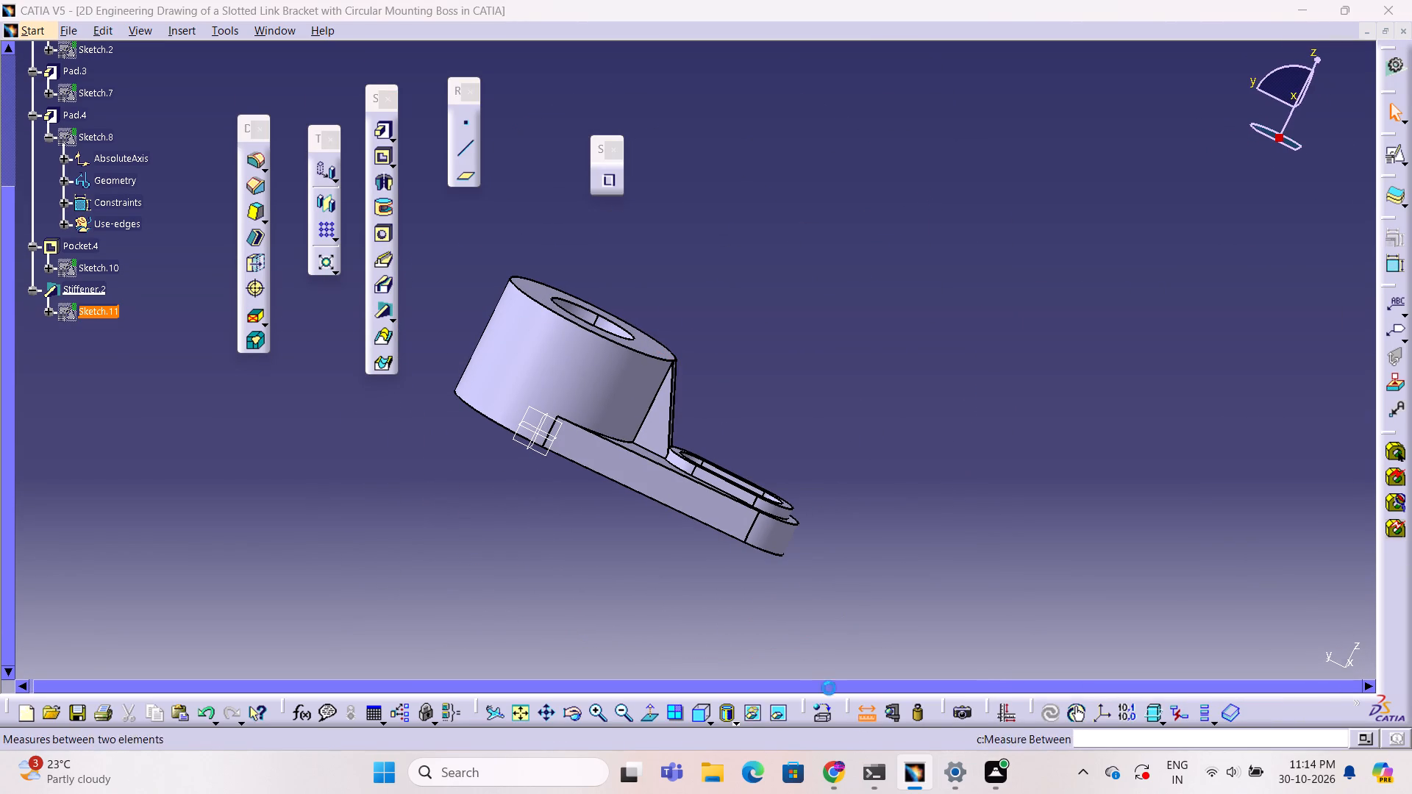
pyautogui.click(549, 312)
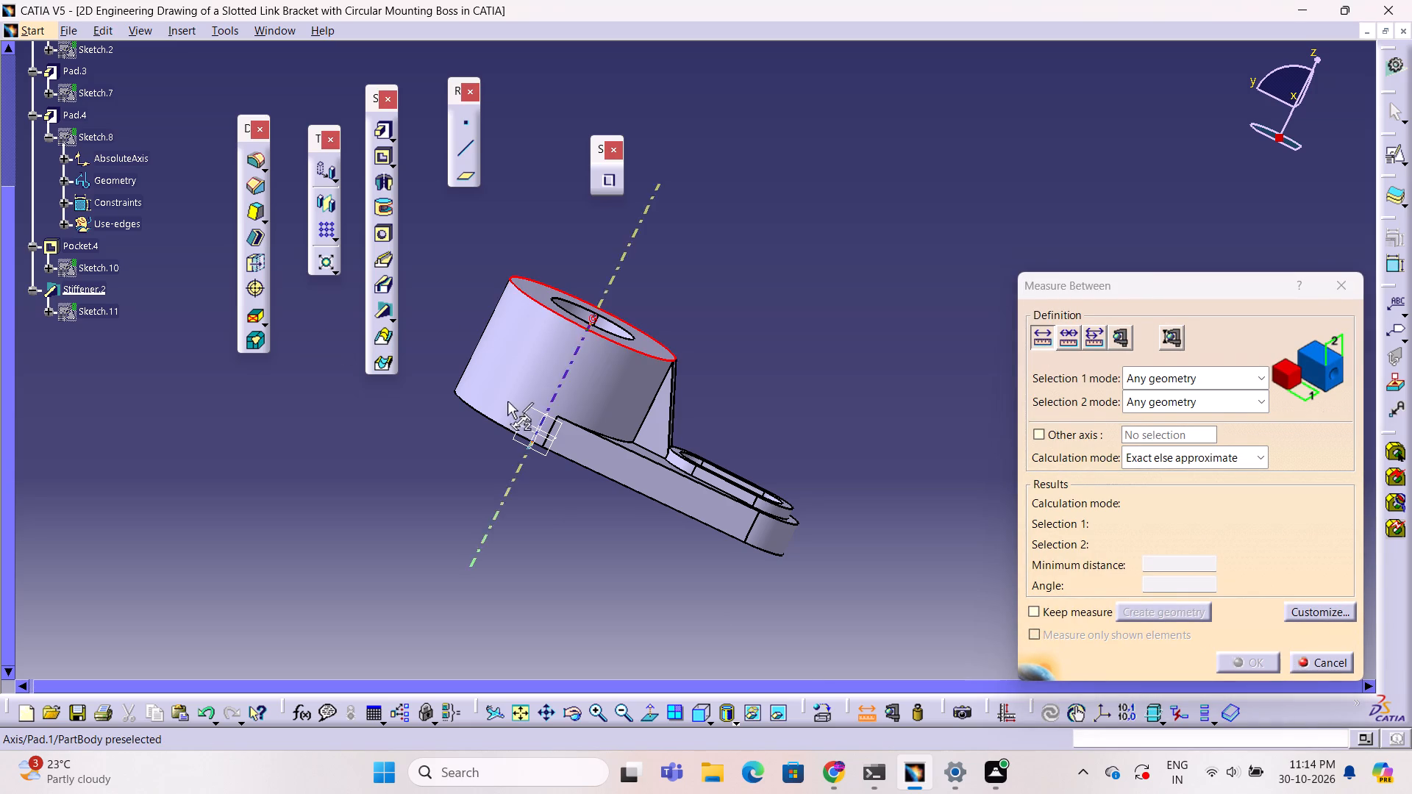
pyautogui.click(500, 427)
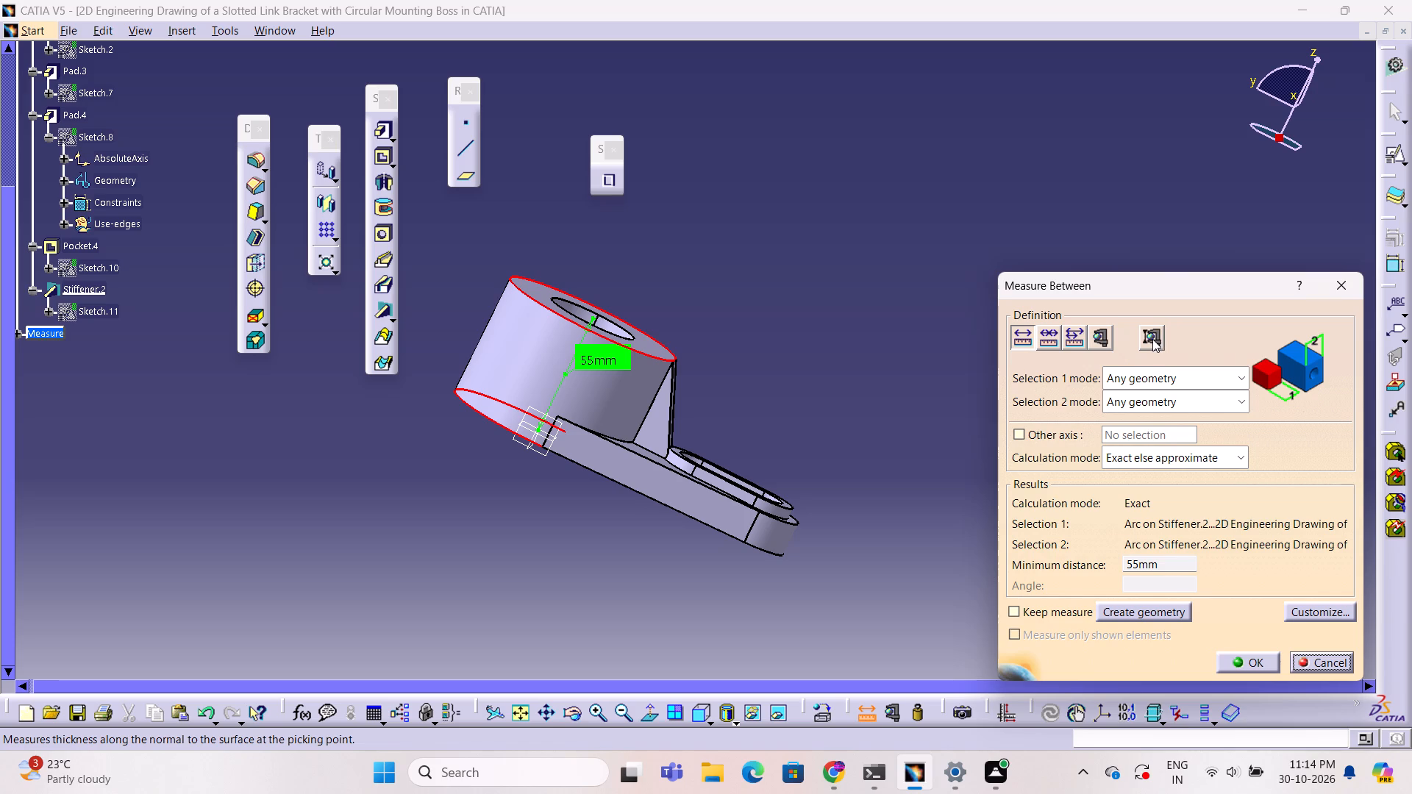
pyautogui.click(1237, 378)
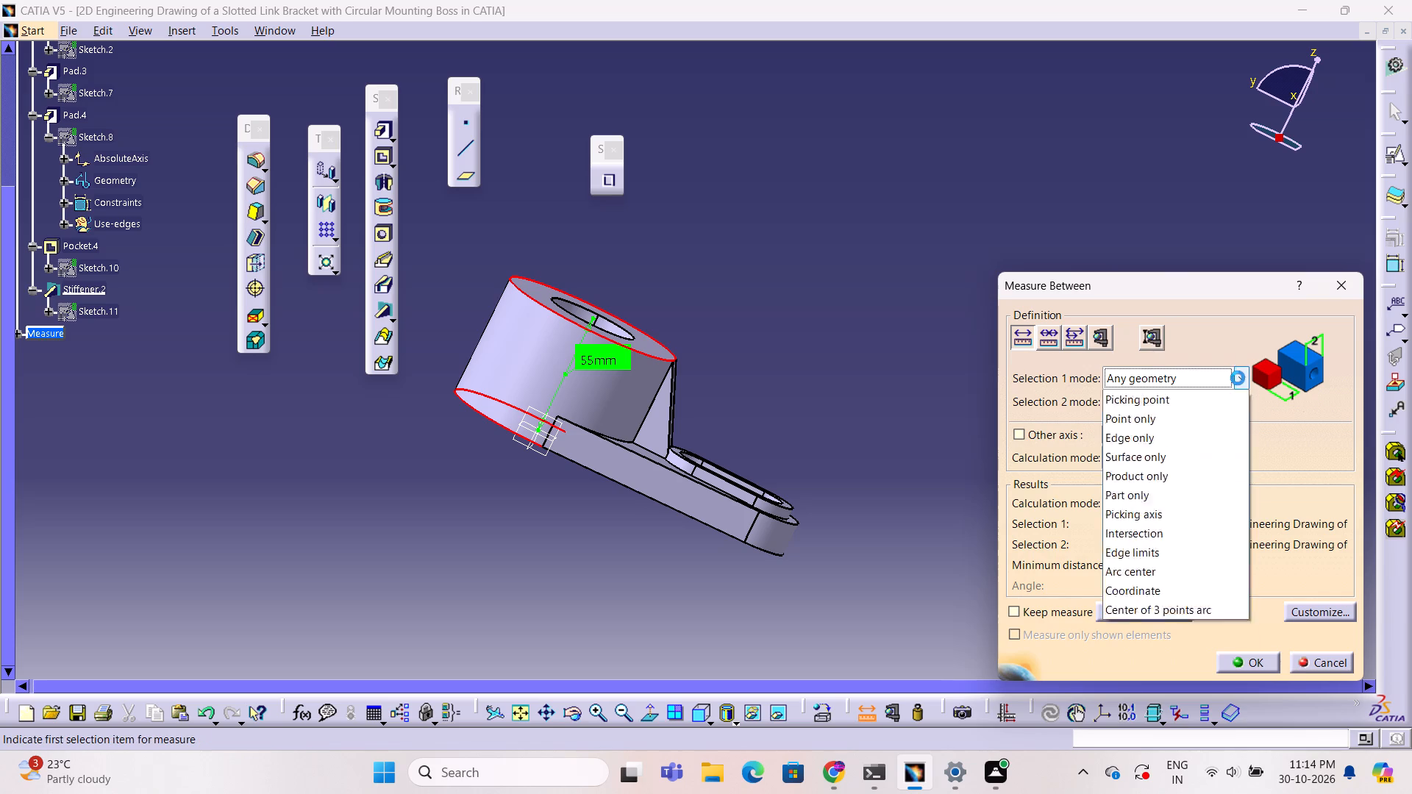
pyautogui.click(1241, 380)
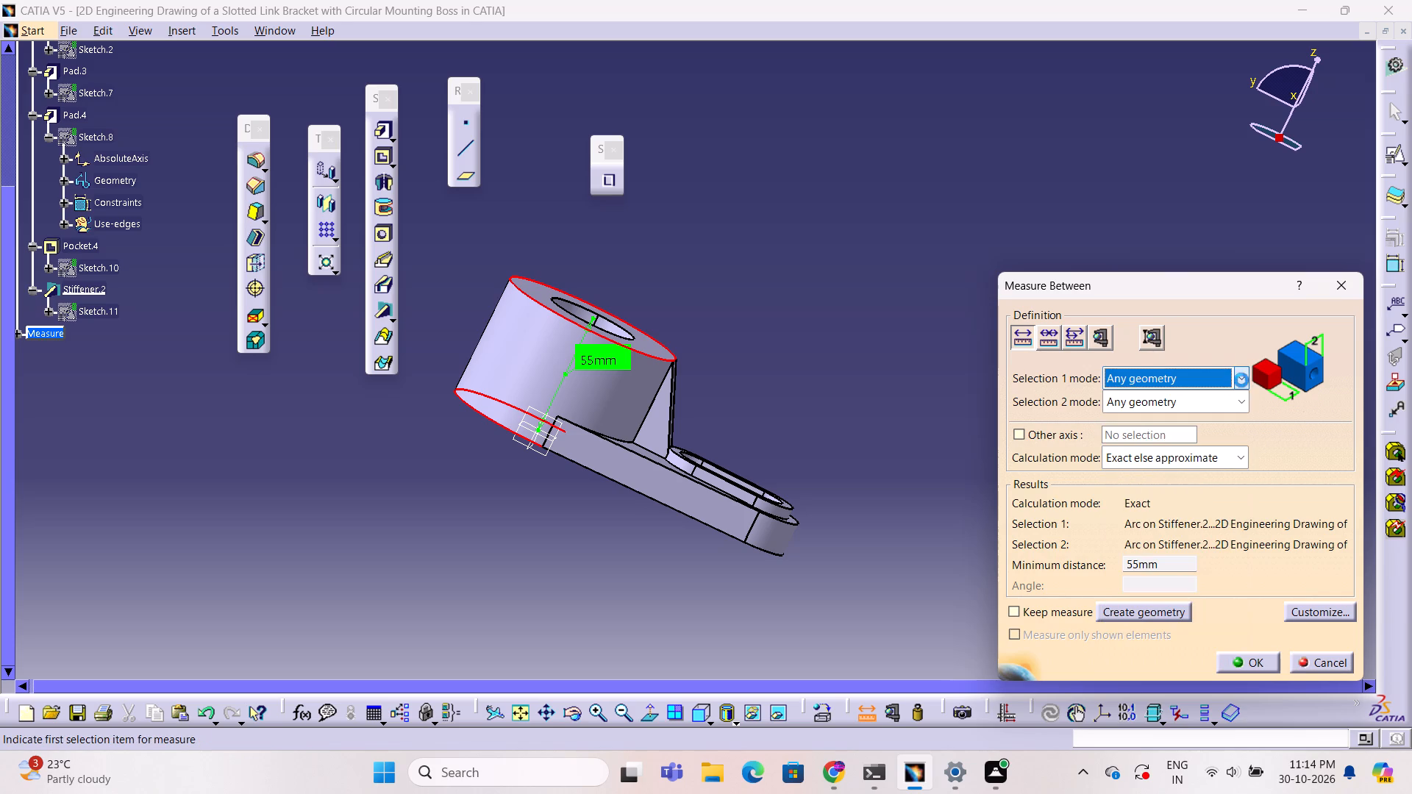
pyautogui.click(1243, 398)
pyautogui.click(1244, 398)
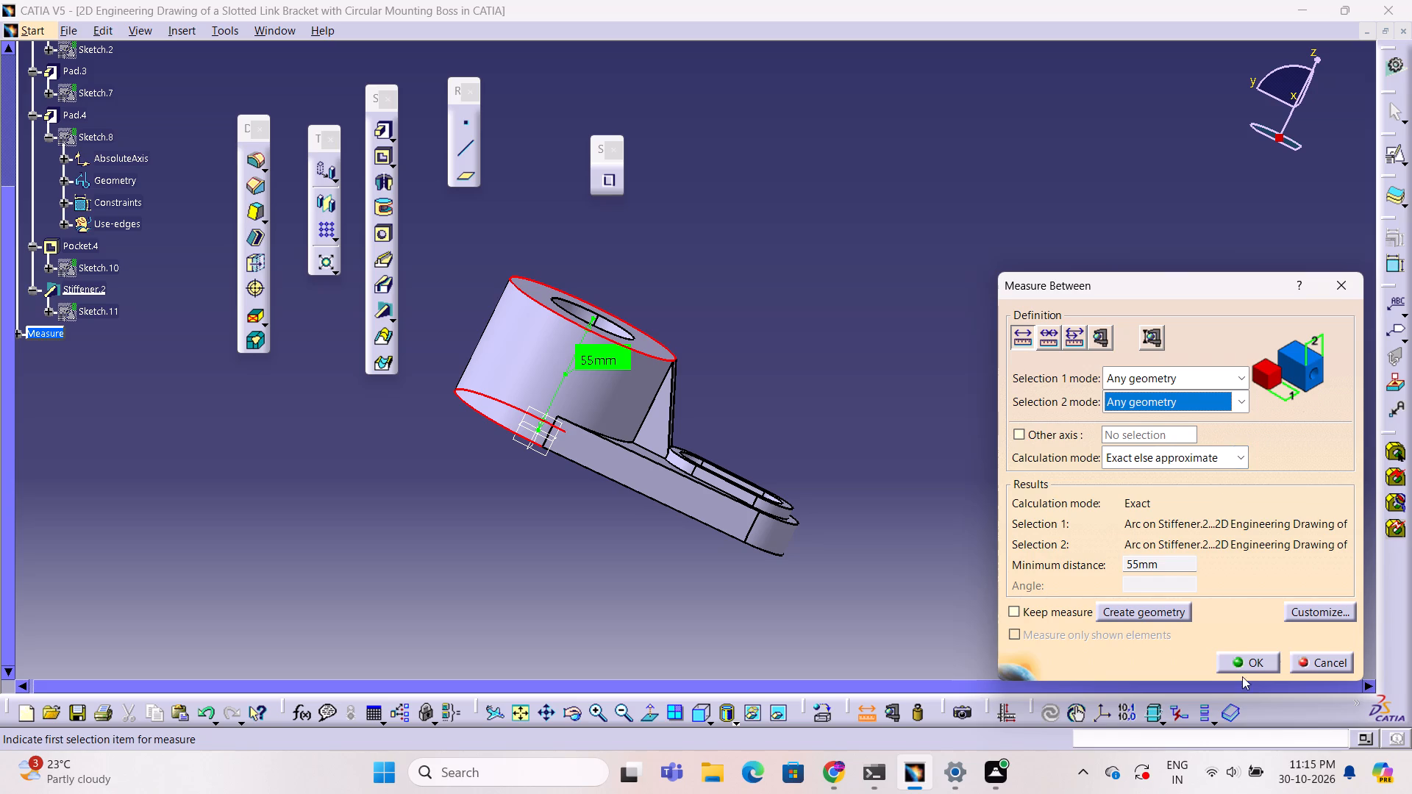
pyautogui.click(1299, 611)
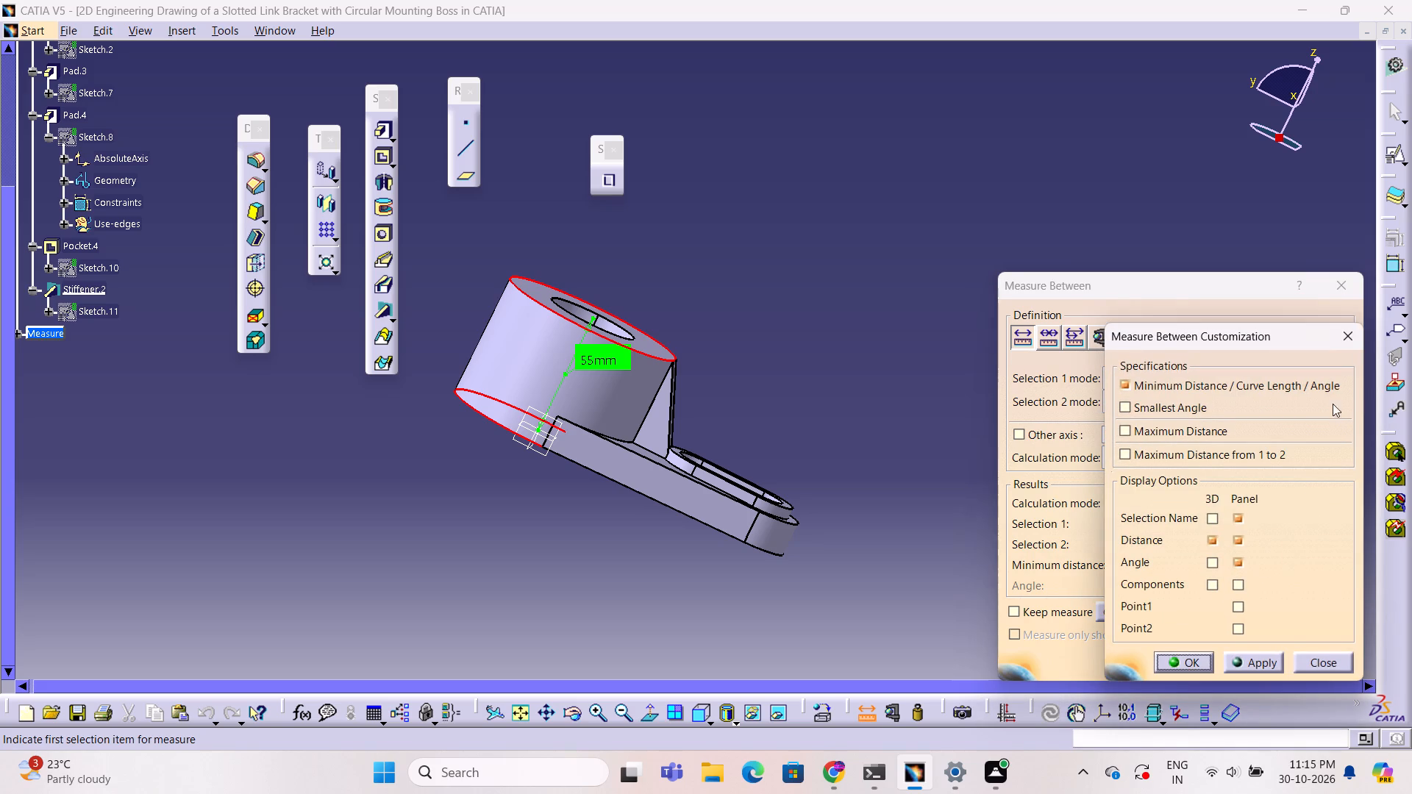
pyautogui.click(1357, 337)
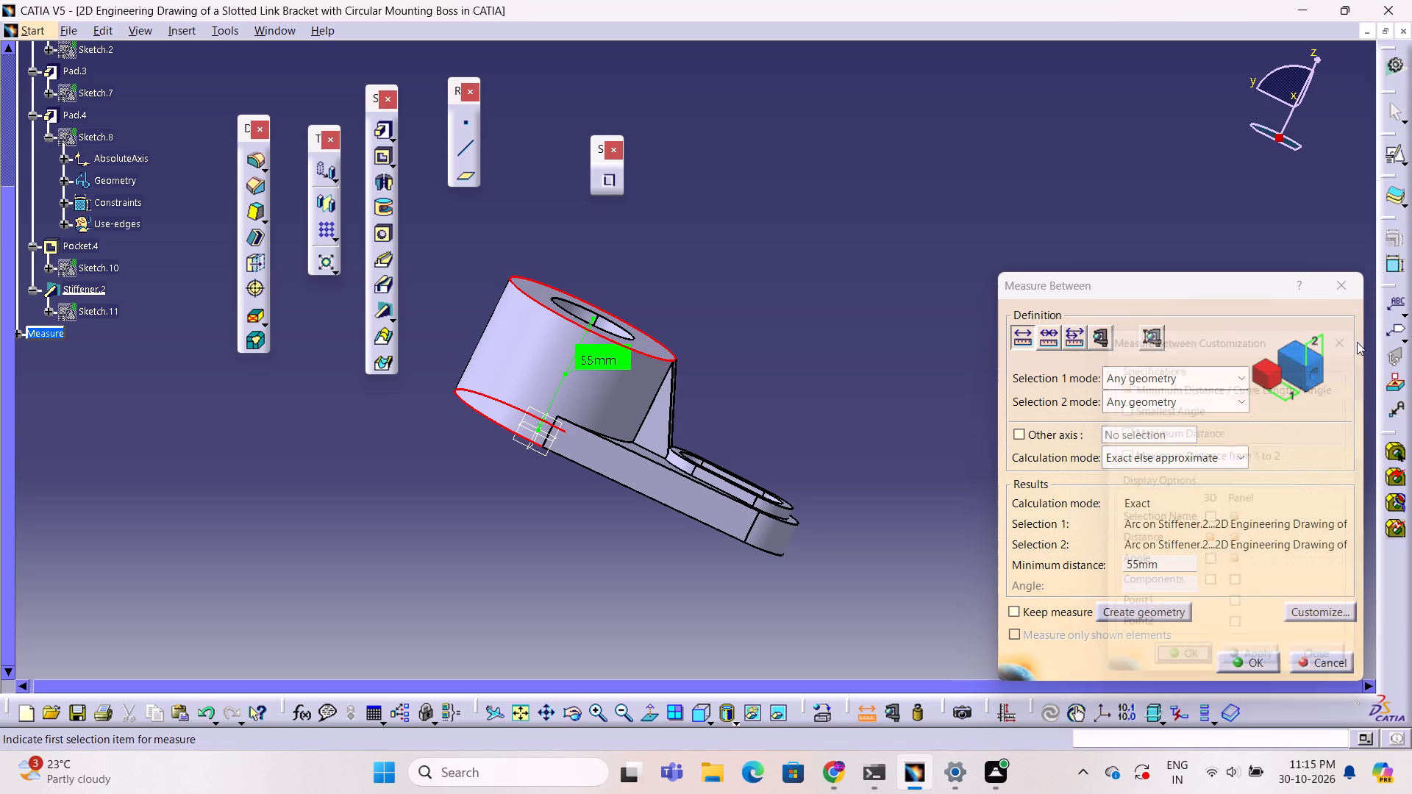
pyautogui.click(1332, 282)
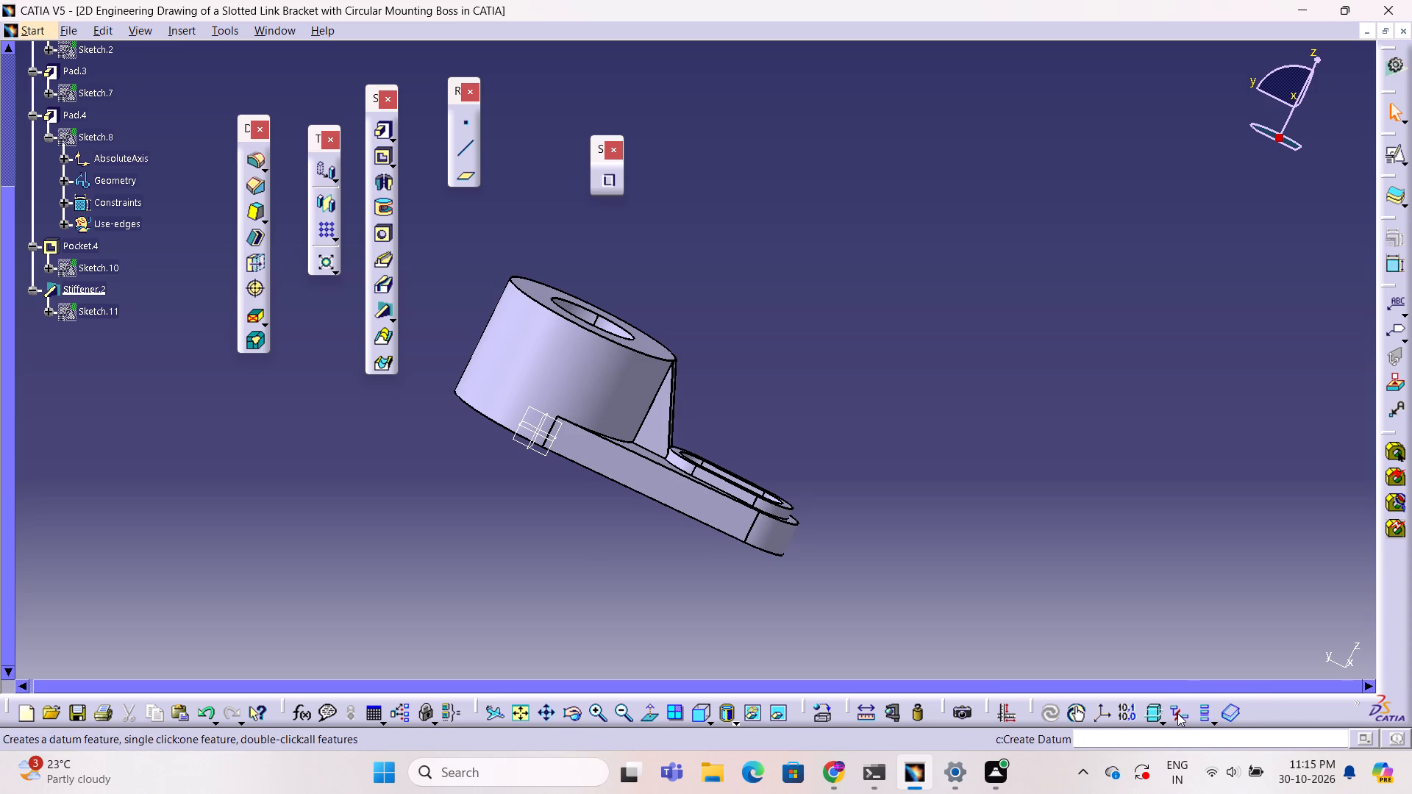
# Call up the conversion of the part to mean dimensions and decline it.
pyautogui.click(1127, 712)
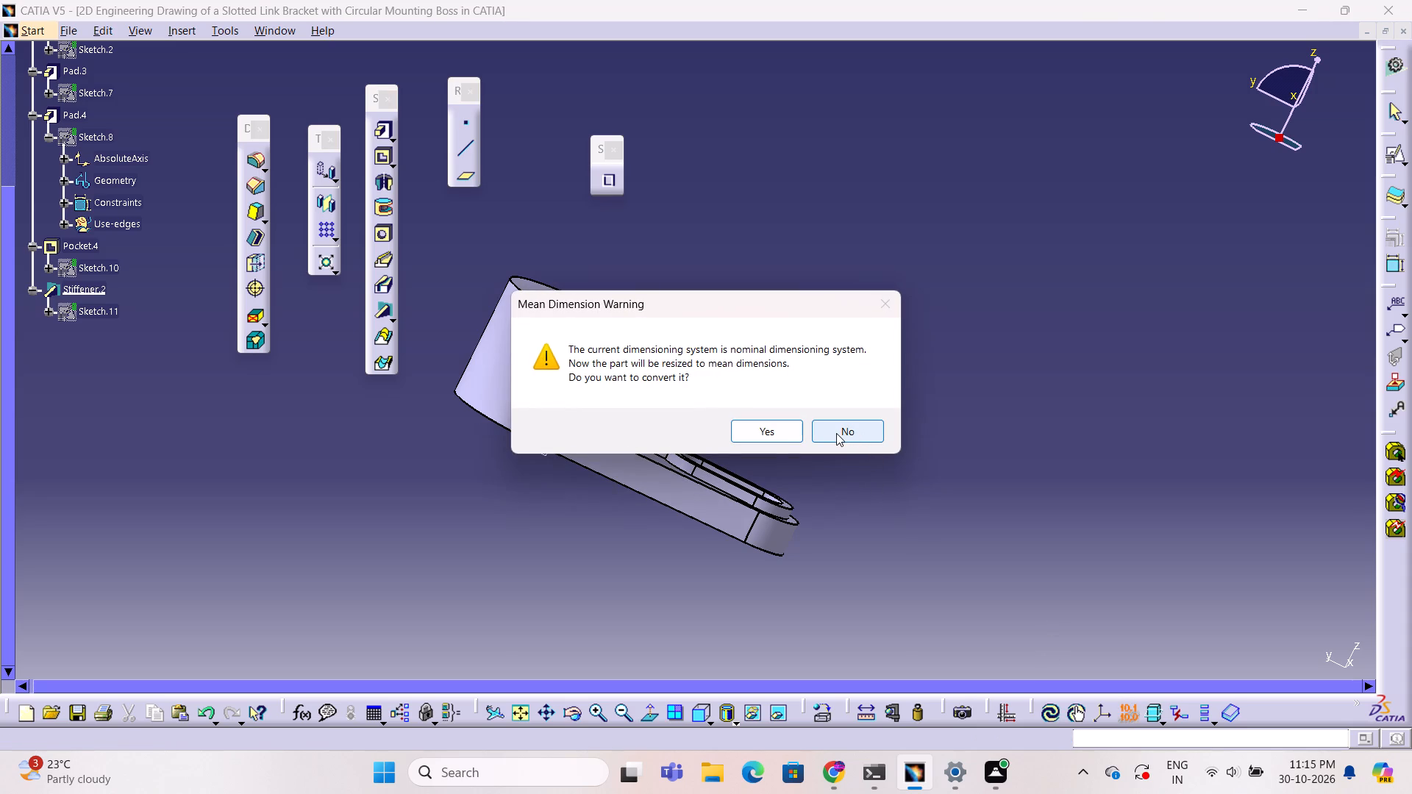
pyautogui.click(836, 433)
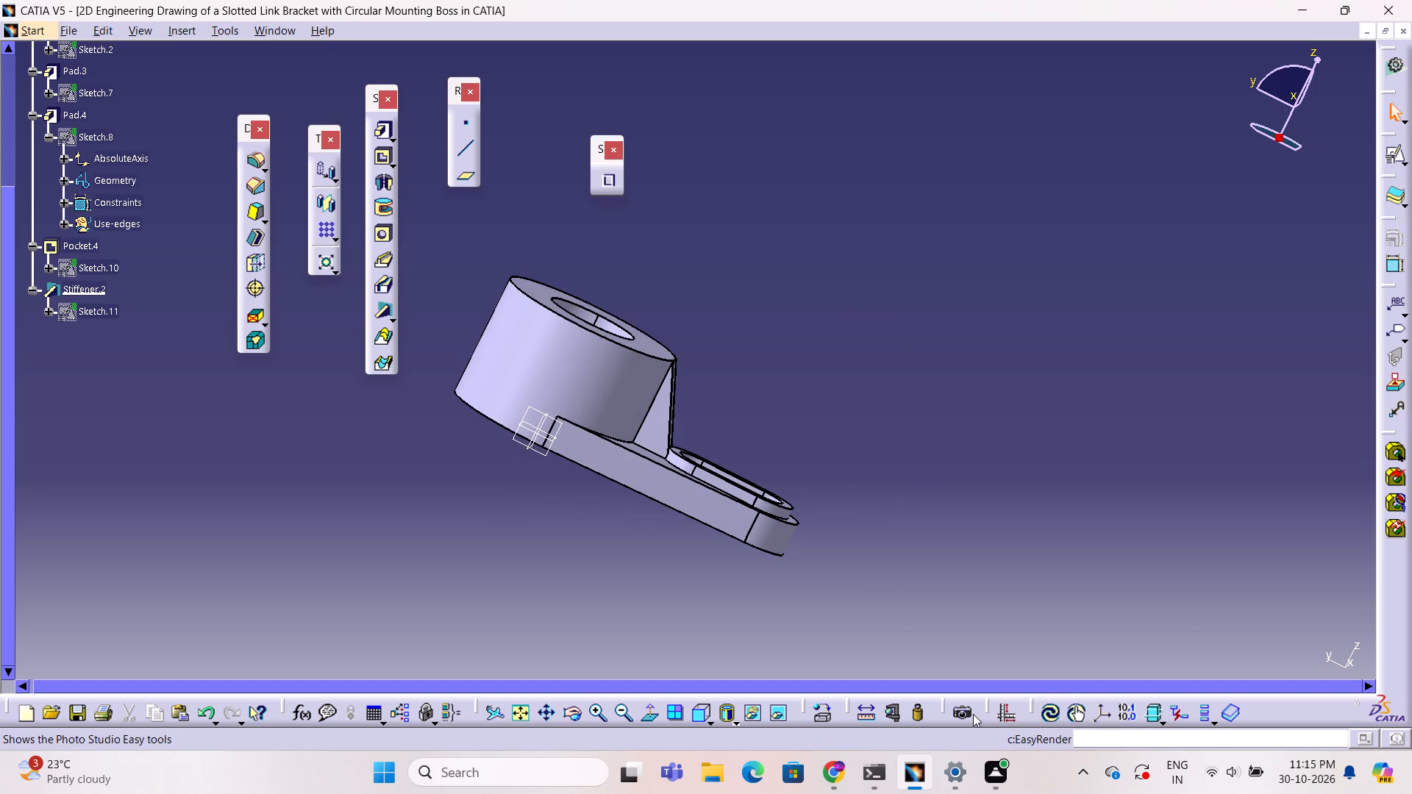
# Measure the inertia properties of the boss pad (Pad.1) and close the measurement without keeping it.
pyautogui.click(924, 709)
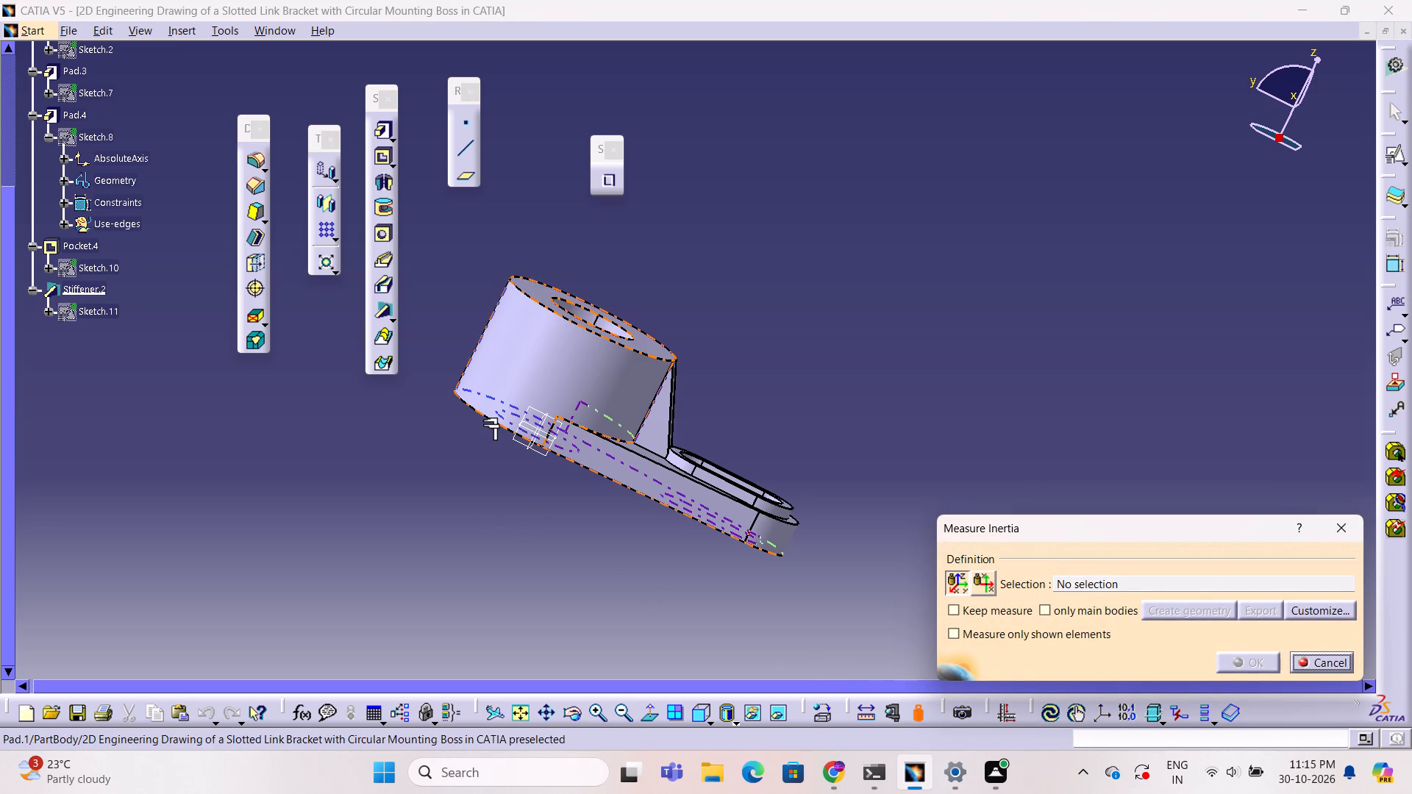
pyautogui.click(488, 419)
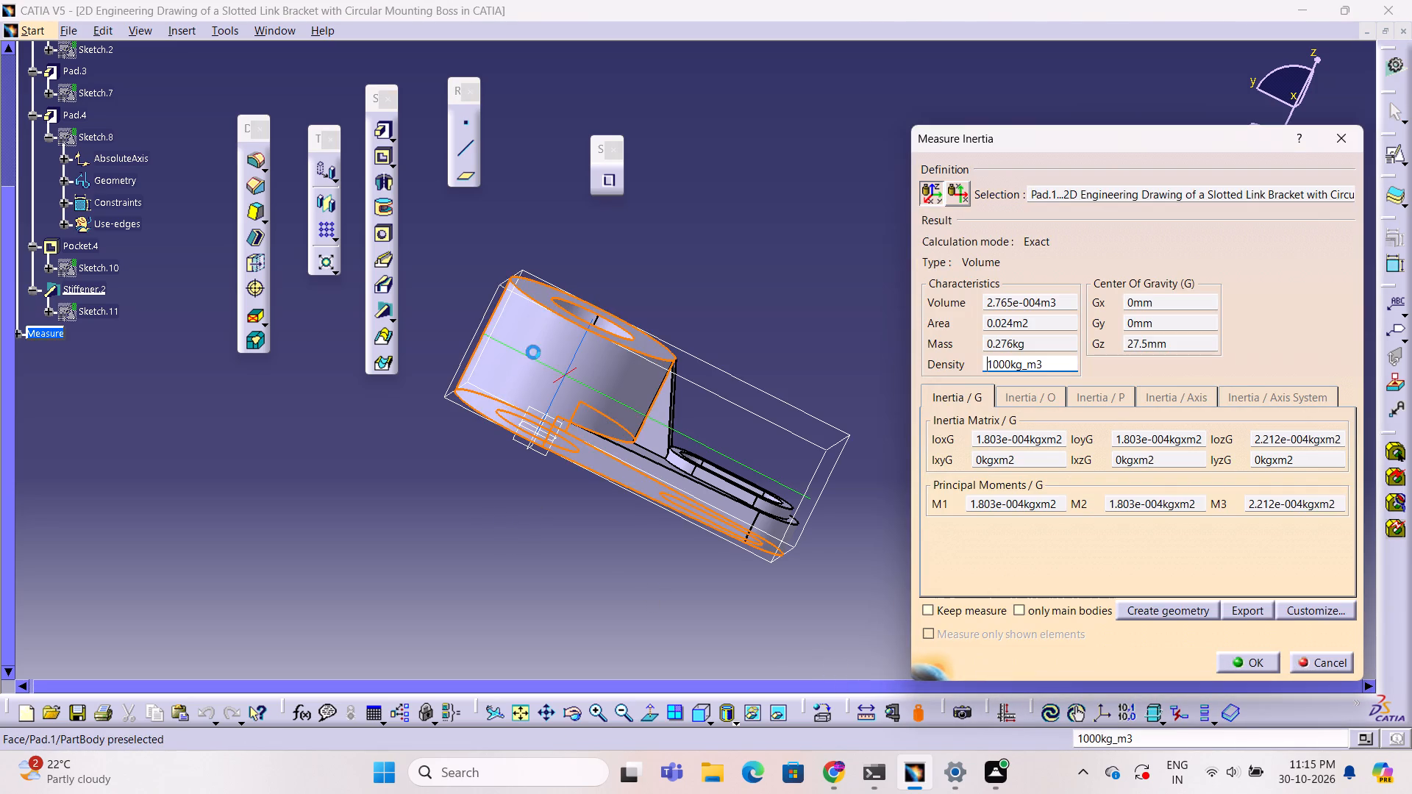
pyautogui.moveTo(855, 402); pyautogui.dragTo(720, 401, button='middle')
pyautogui.rightClick(855, 402)
pyautogui.rightClick(857, 404)
pyautogui.moveTo(857, 406); pyautogui.dragTo(720, 401, button='right')
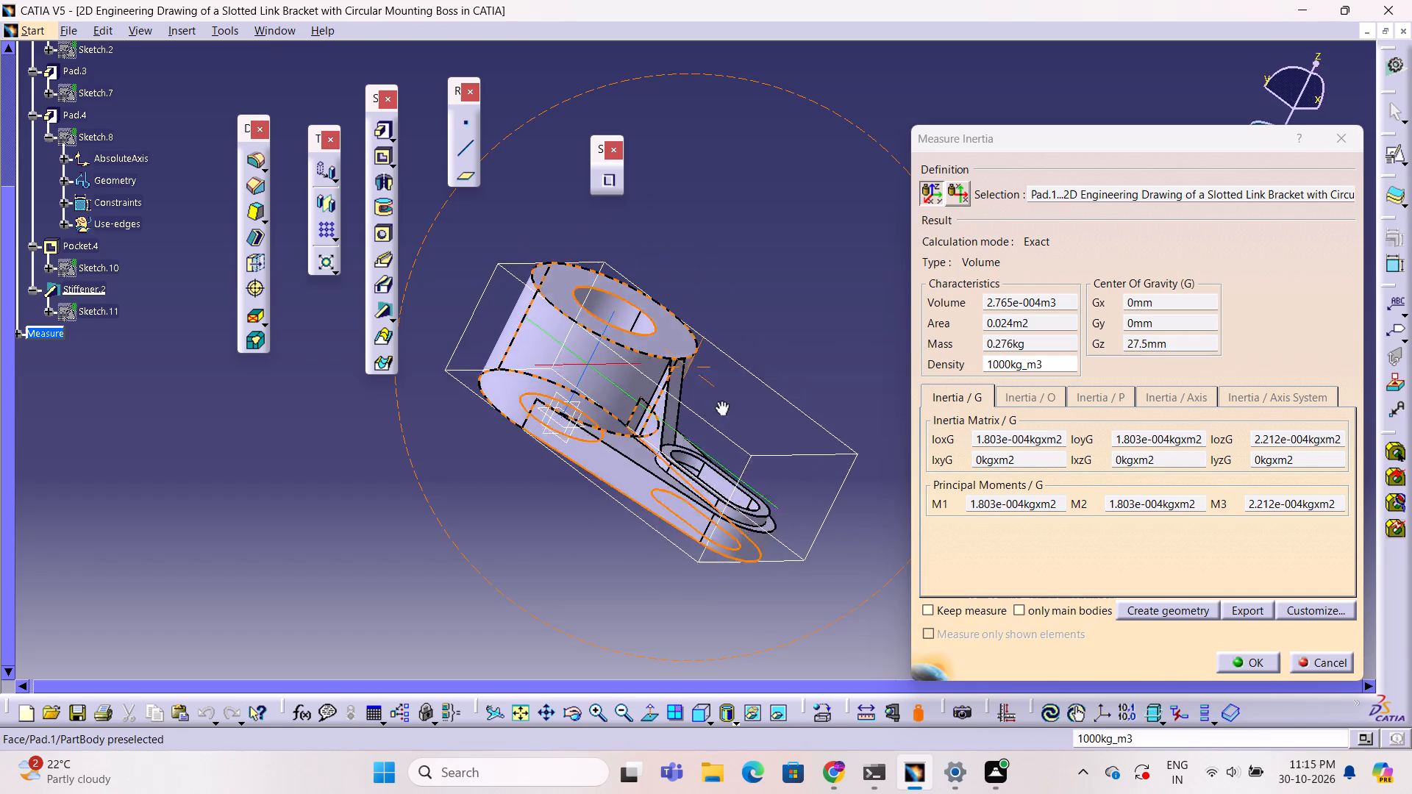
pyautogui.moveTo(720, 401); pyautogui.dragTo(734, 390, button='middle')
pyautogui.moveTo(720, 401); pyautogui.dragTo(734, 390, button='right')
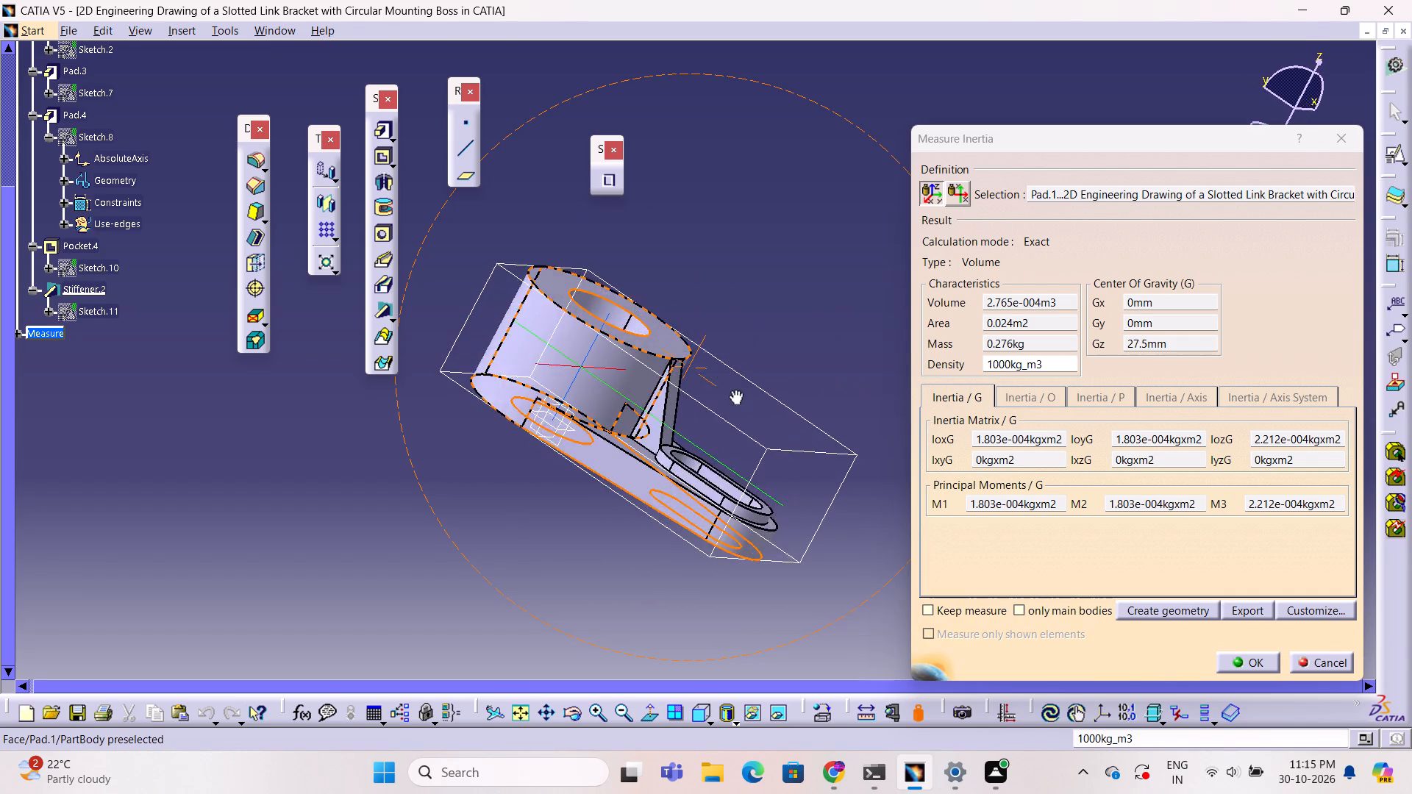
pyautogui.moveTo(734, 390); pyautogui.dragTo(686, 401, button='middle')
pyautogui.moveTo(734, 390); pyautogui.dragTo(579, 407, button='right')
pyautogui.moveTo(655, 429); pyautogui.dragTo(579, 407, button='middle')
pyautogui.middleClick(579, 407)
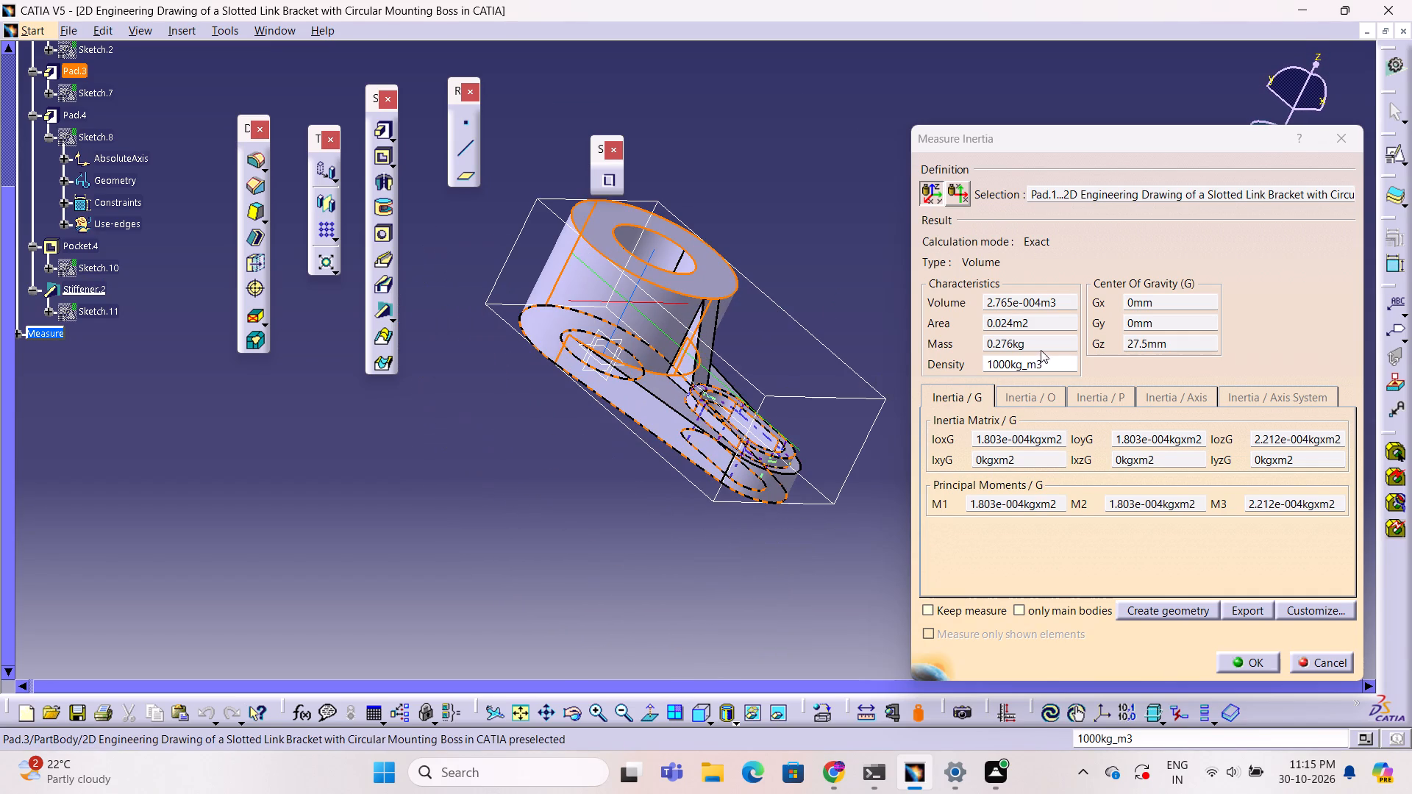
pyautogui.scroll(-3, 1041, 350)
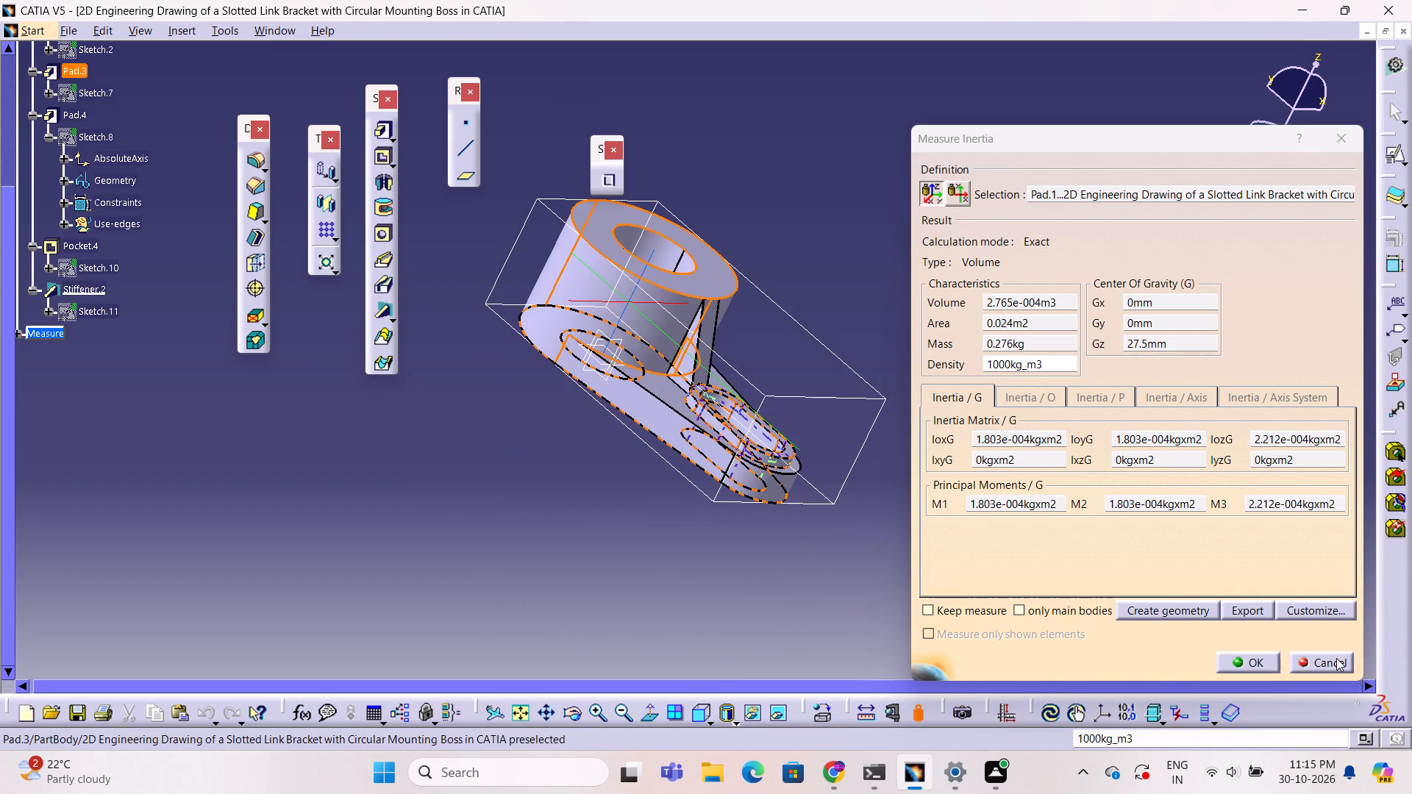
pyautogui.click(1336, 658)
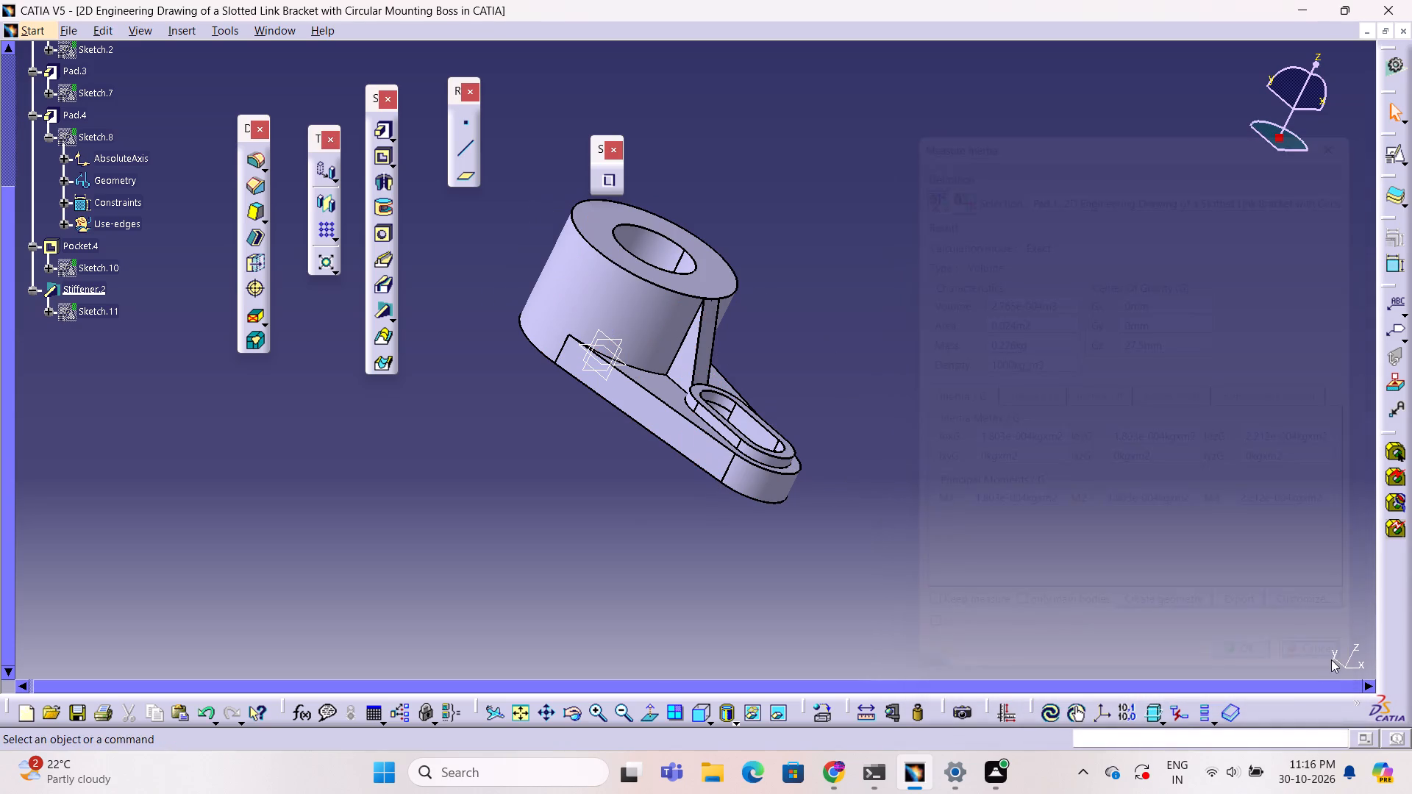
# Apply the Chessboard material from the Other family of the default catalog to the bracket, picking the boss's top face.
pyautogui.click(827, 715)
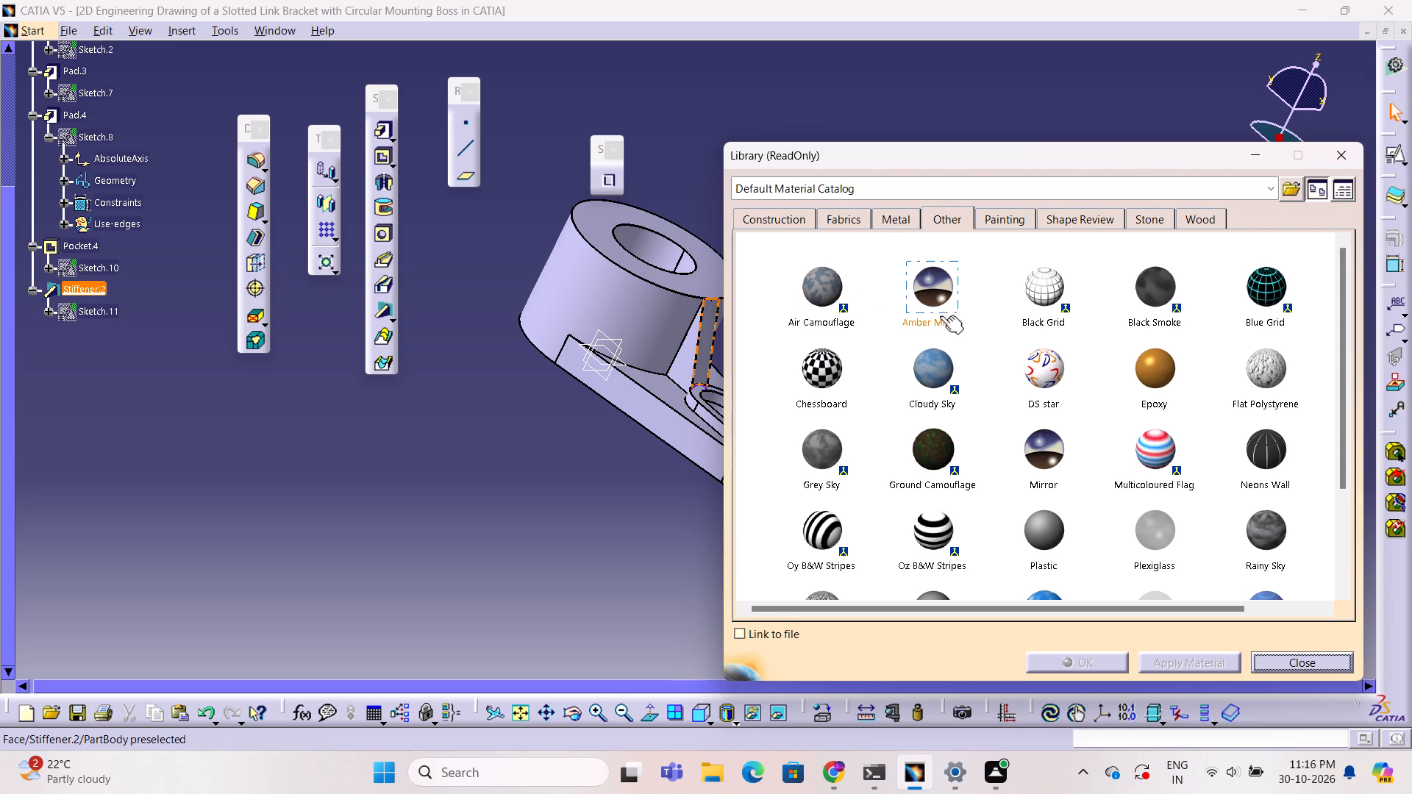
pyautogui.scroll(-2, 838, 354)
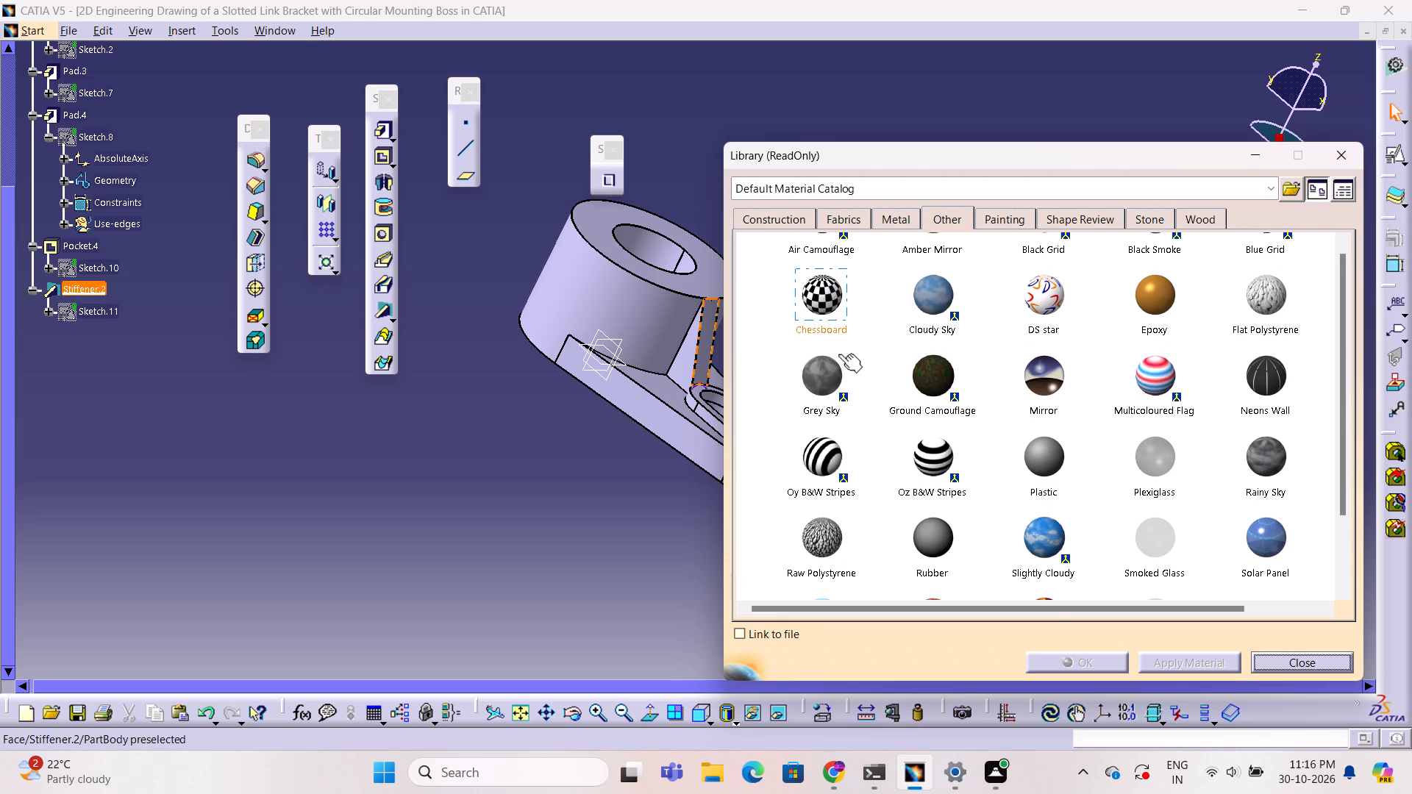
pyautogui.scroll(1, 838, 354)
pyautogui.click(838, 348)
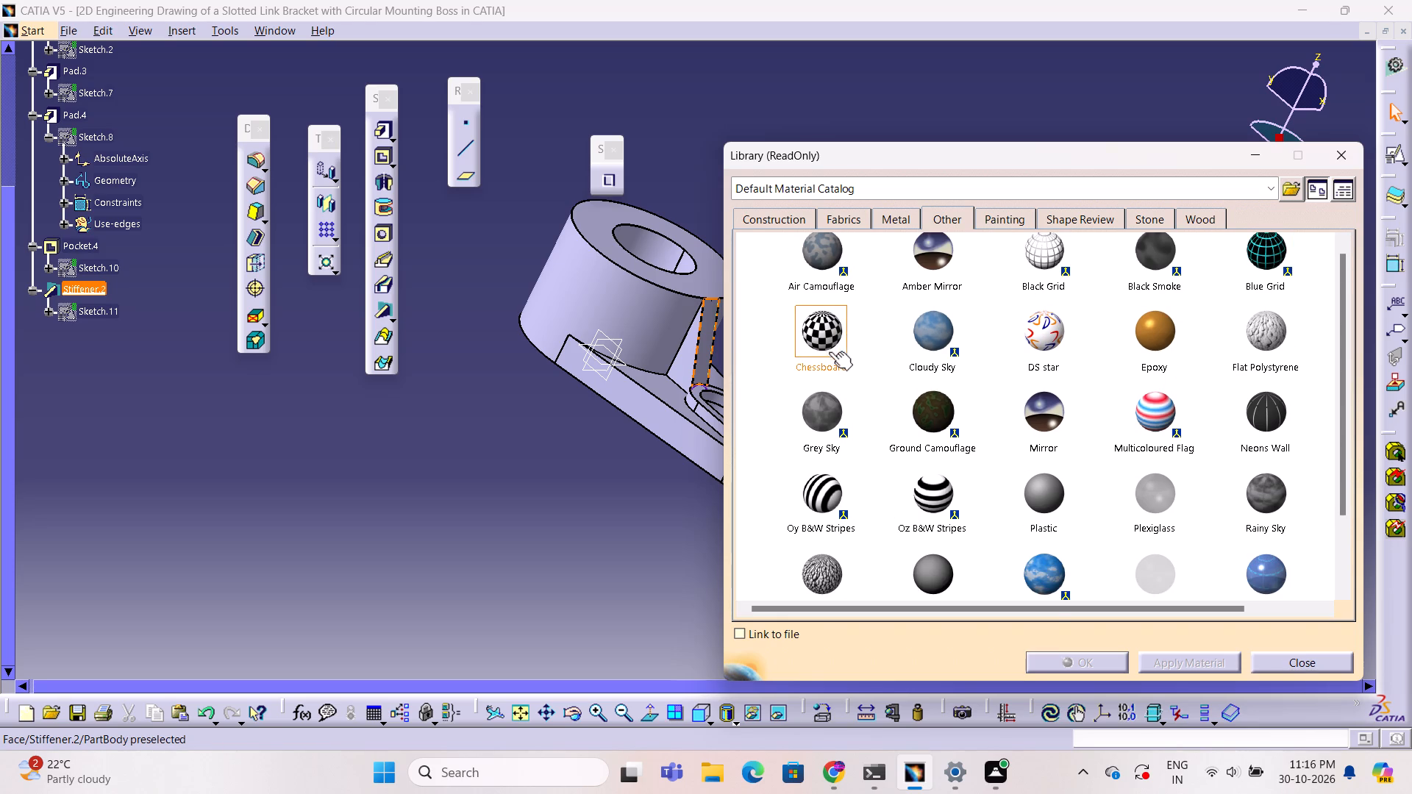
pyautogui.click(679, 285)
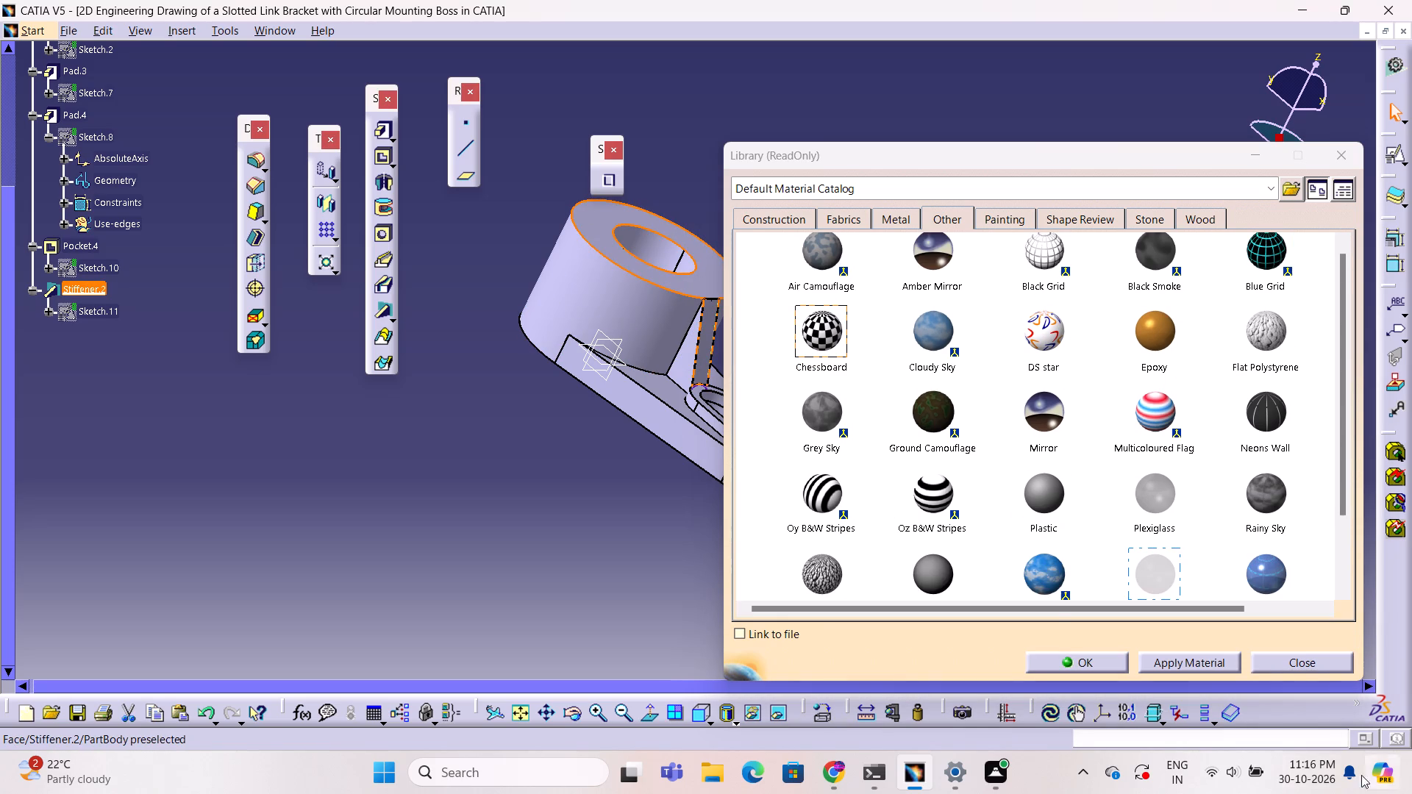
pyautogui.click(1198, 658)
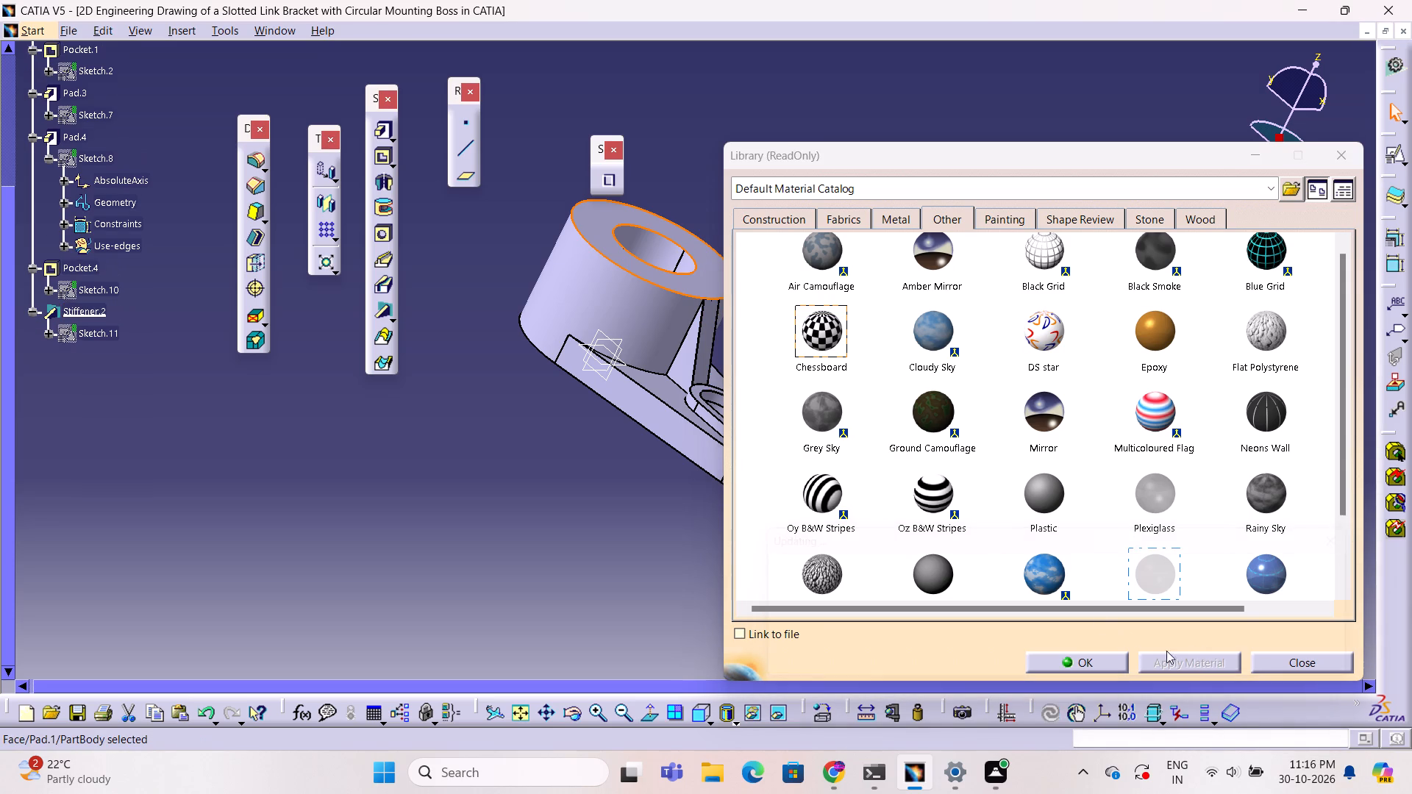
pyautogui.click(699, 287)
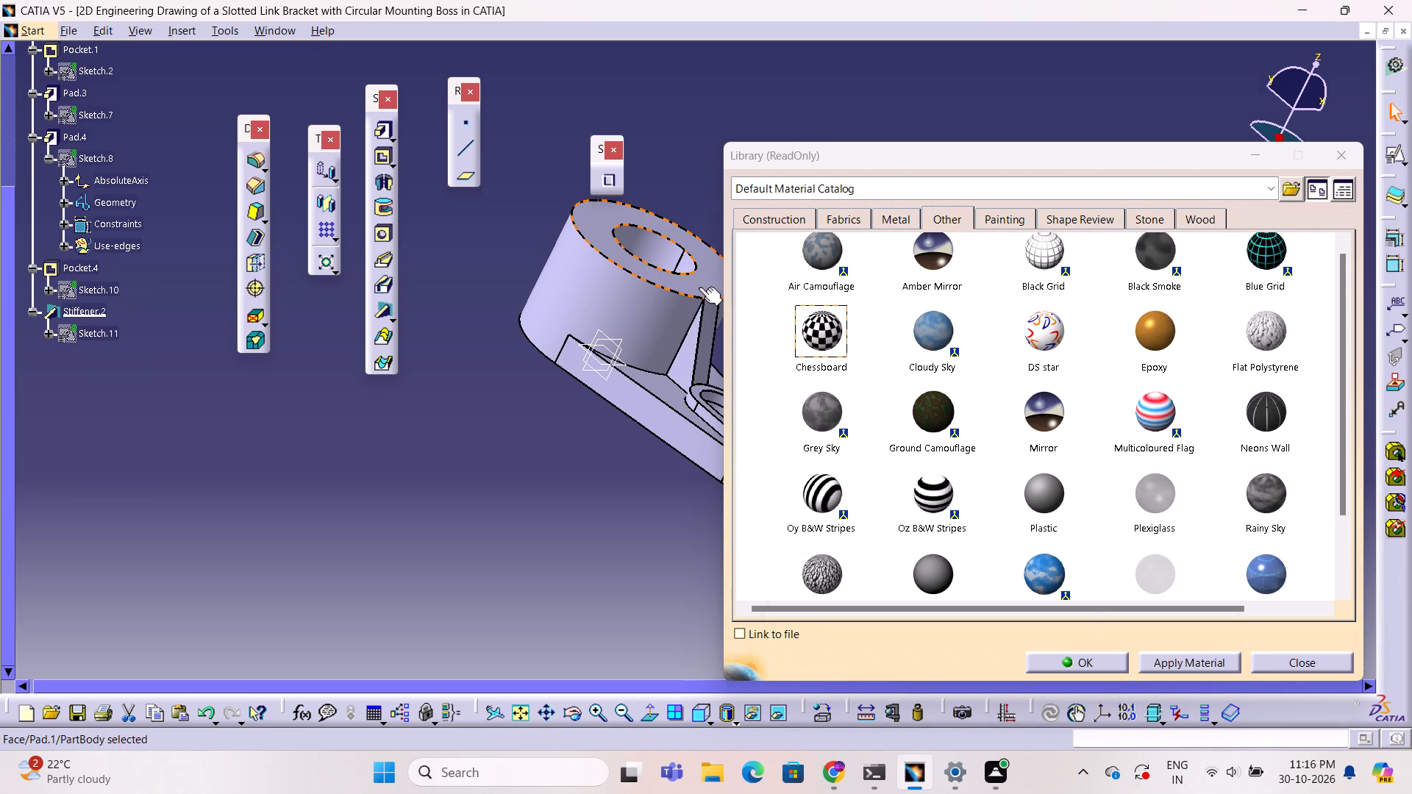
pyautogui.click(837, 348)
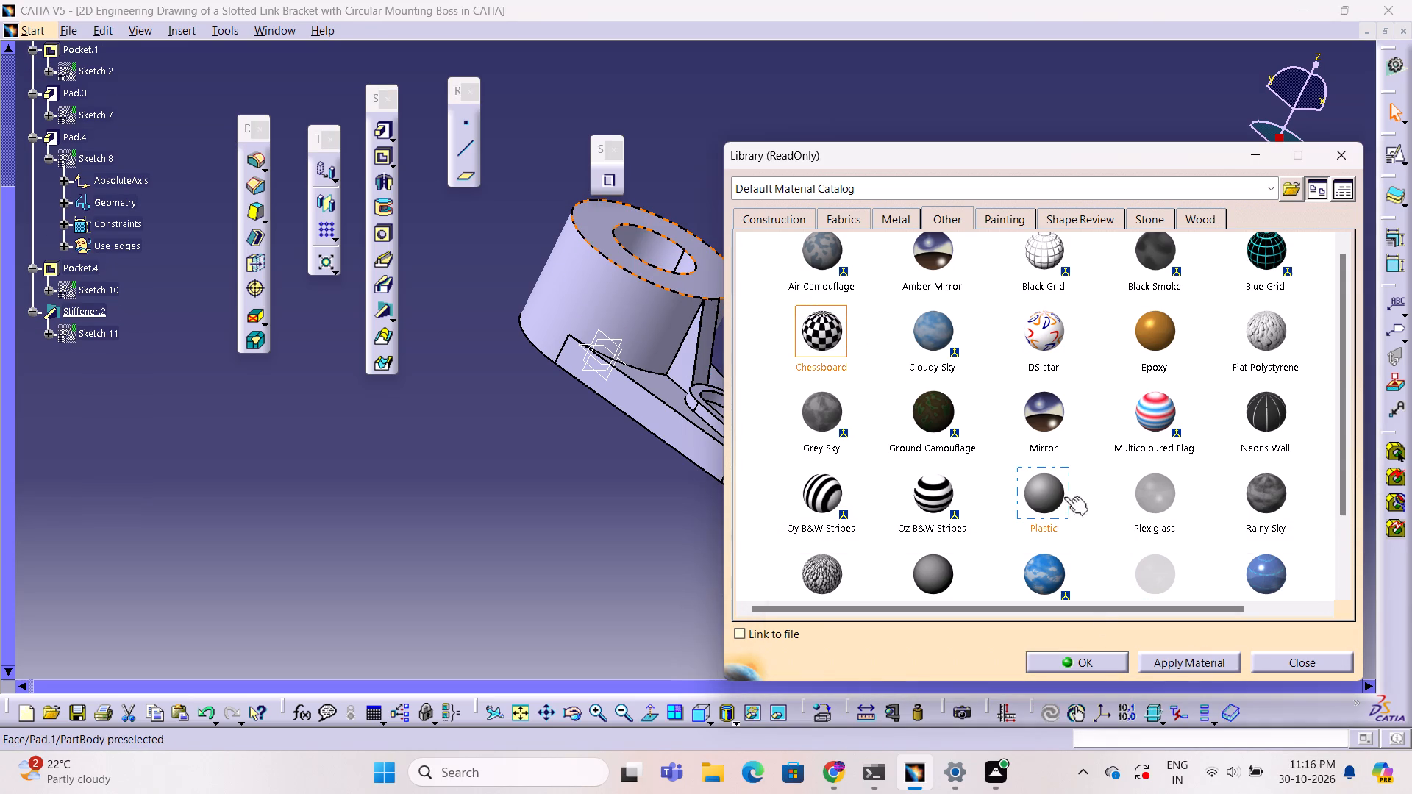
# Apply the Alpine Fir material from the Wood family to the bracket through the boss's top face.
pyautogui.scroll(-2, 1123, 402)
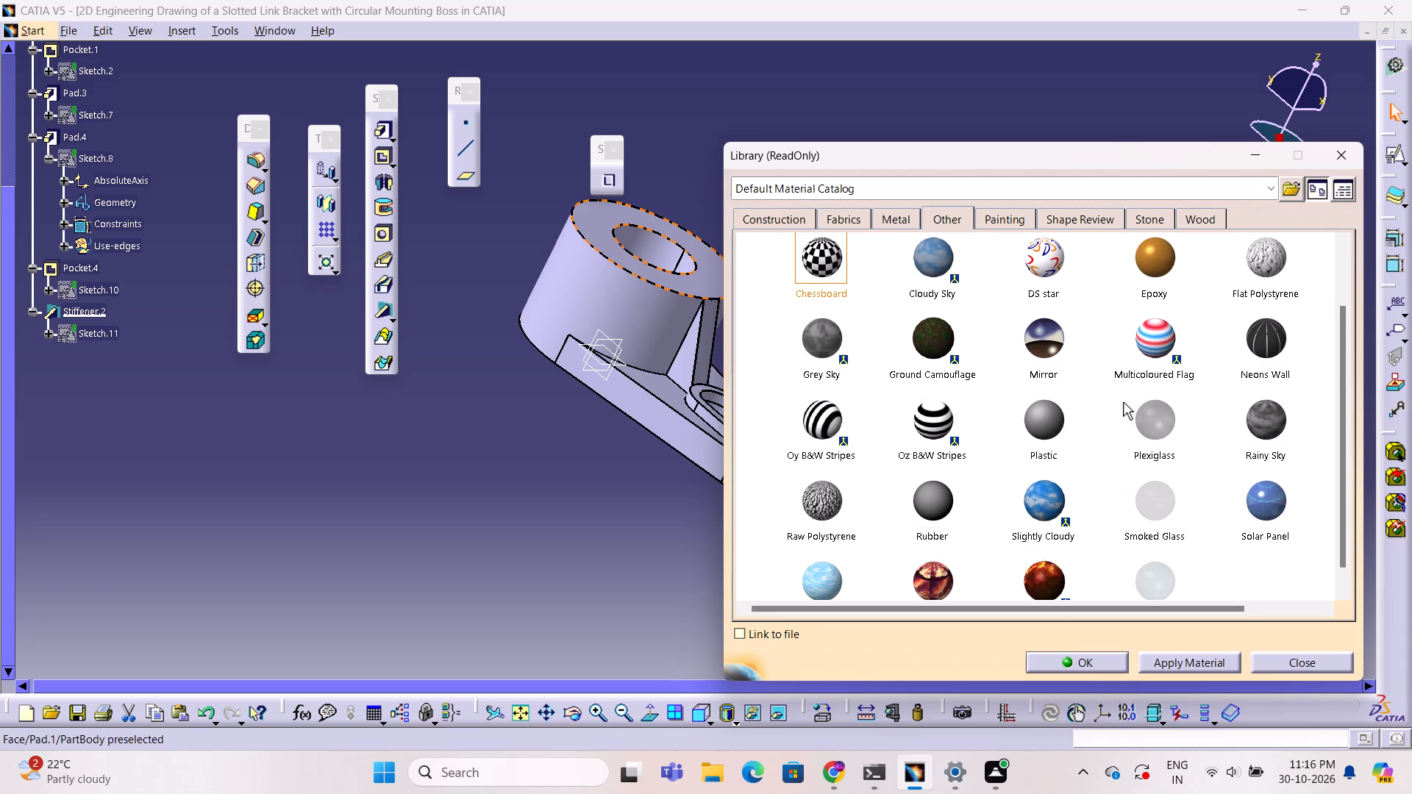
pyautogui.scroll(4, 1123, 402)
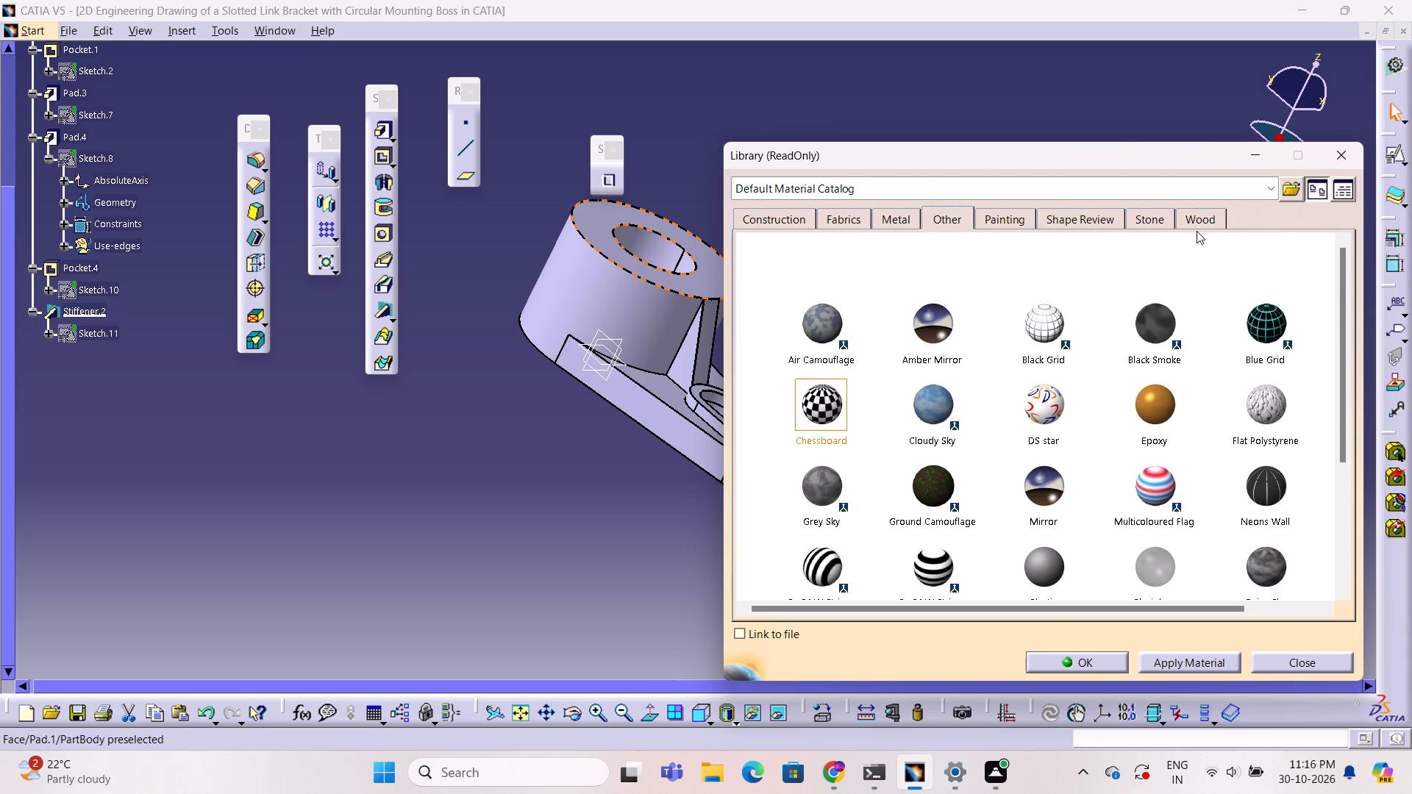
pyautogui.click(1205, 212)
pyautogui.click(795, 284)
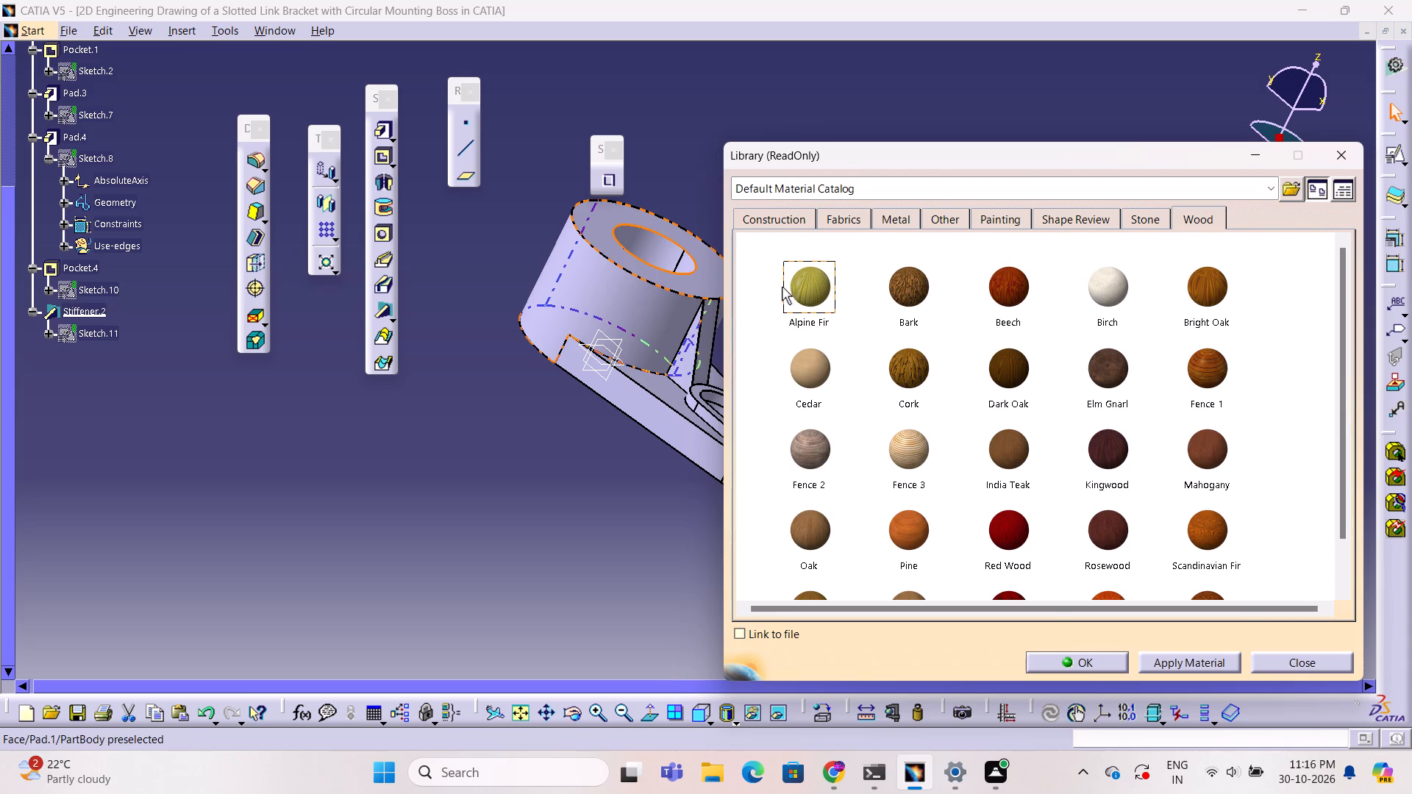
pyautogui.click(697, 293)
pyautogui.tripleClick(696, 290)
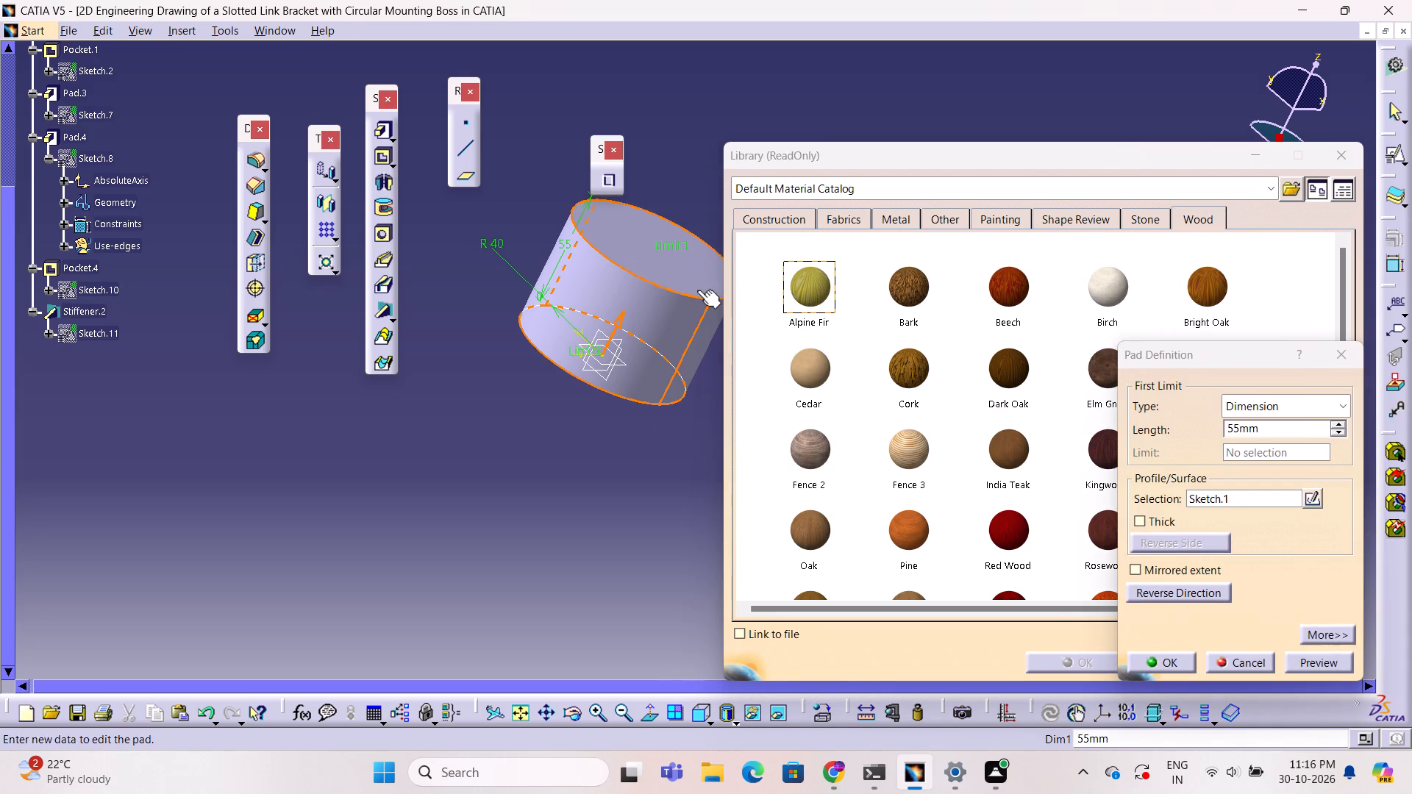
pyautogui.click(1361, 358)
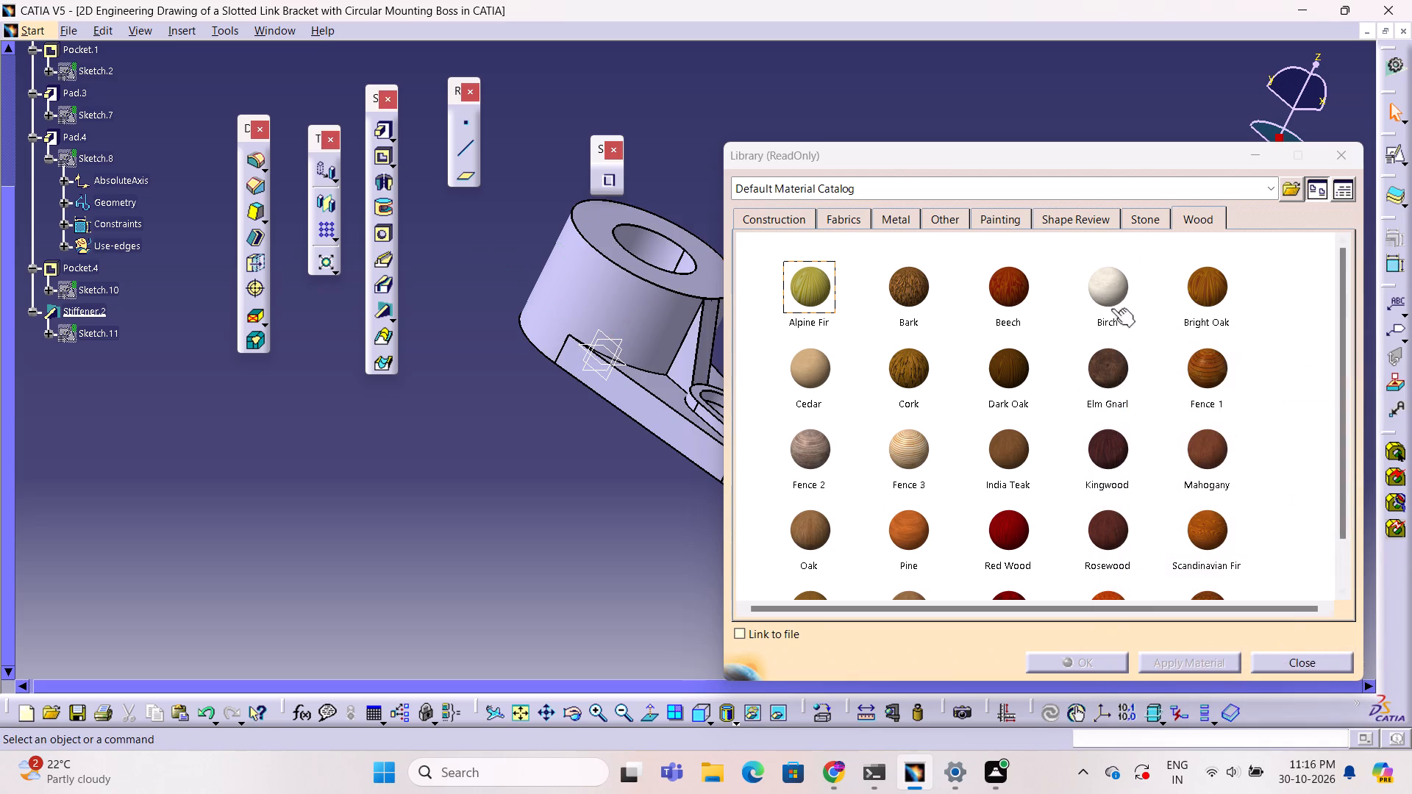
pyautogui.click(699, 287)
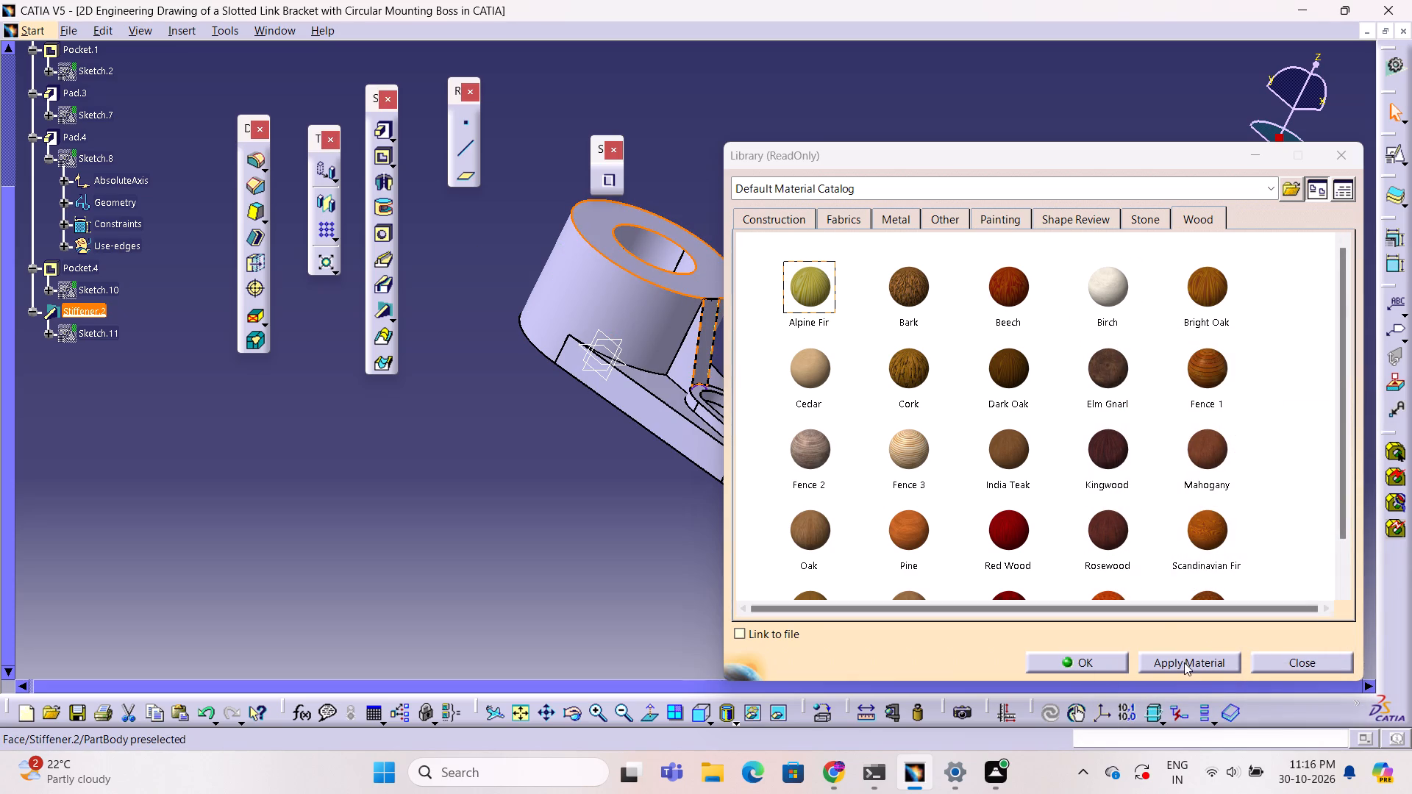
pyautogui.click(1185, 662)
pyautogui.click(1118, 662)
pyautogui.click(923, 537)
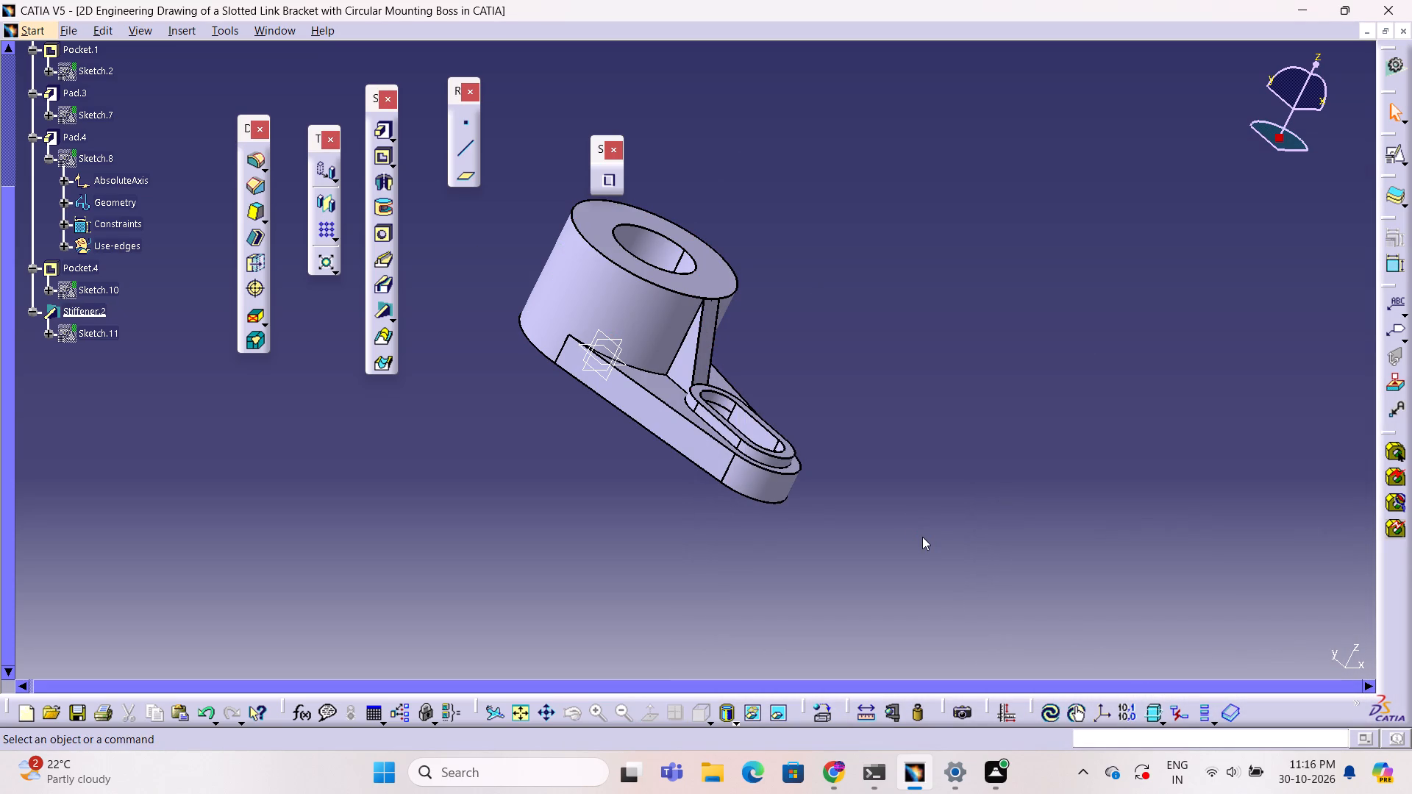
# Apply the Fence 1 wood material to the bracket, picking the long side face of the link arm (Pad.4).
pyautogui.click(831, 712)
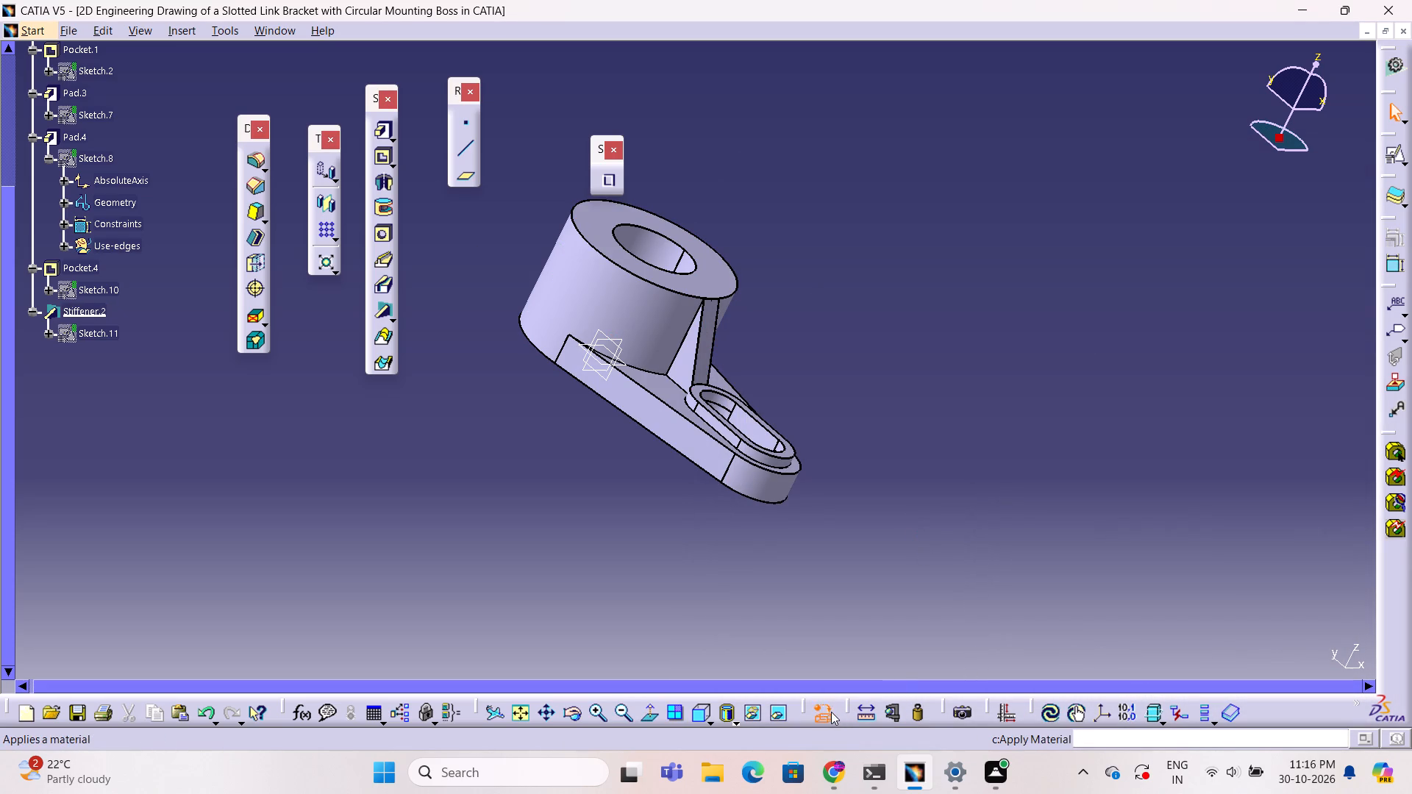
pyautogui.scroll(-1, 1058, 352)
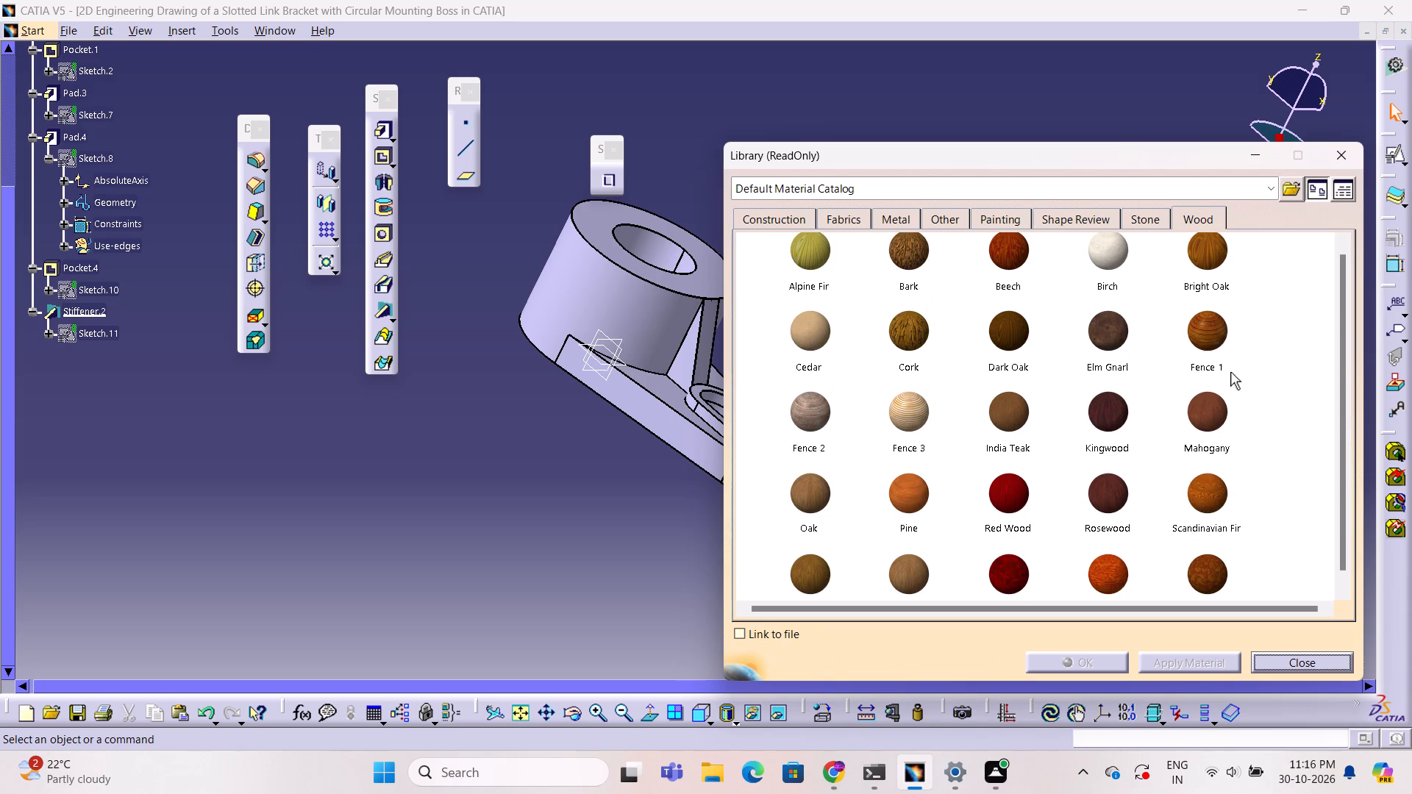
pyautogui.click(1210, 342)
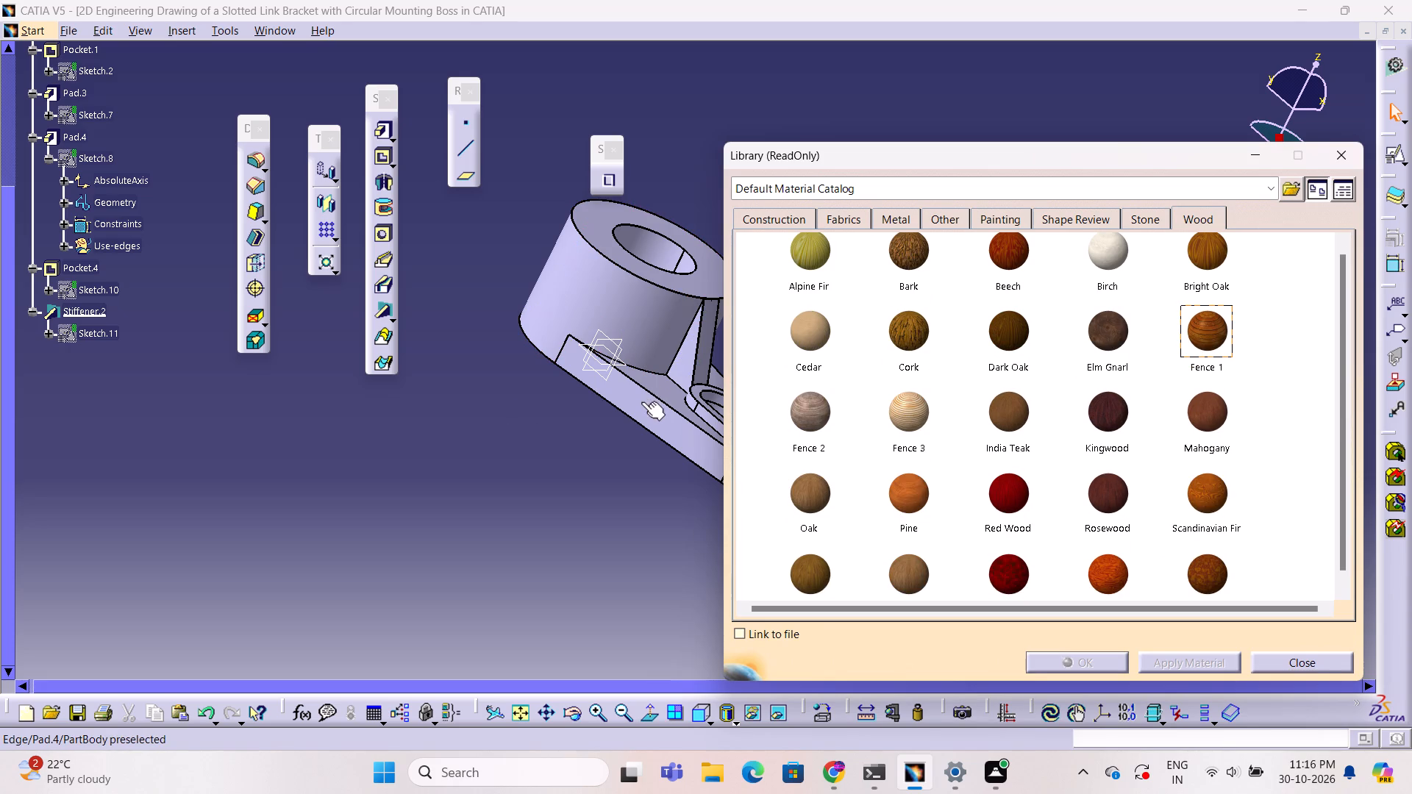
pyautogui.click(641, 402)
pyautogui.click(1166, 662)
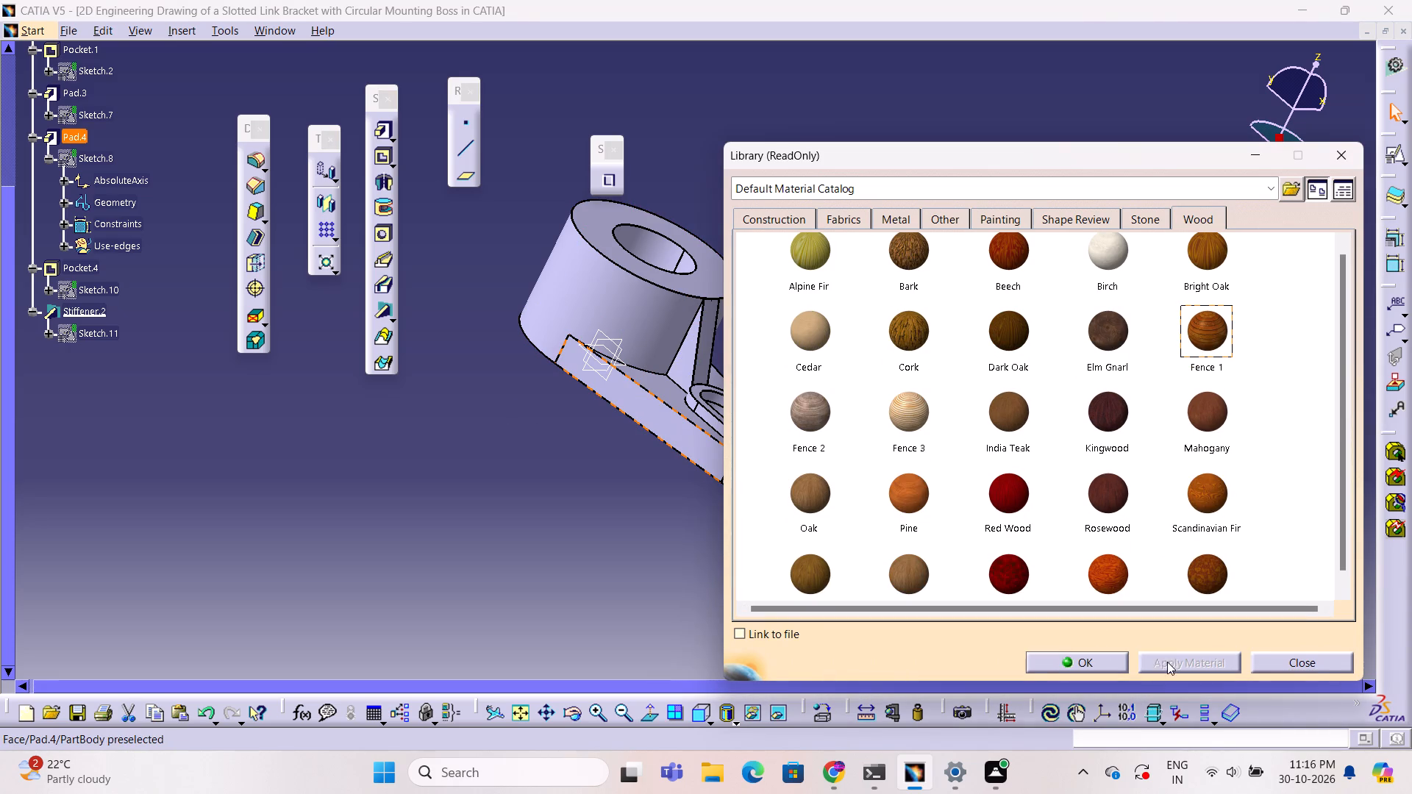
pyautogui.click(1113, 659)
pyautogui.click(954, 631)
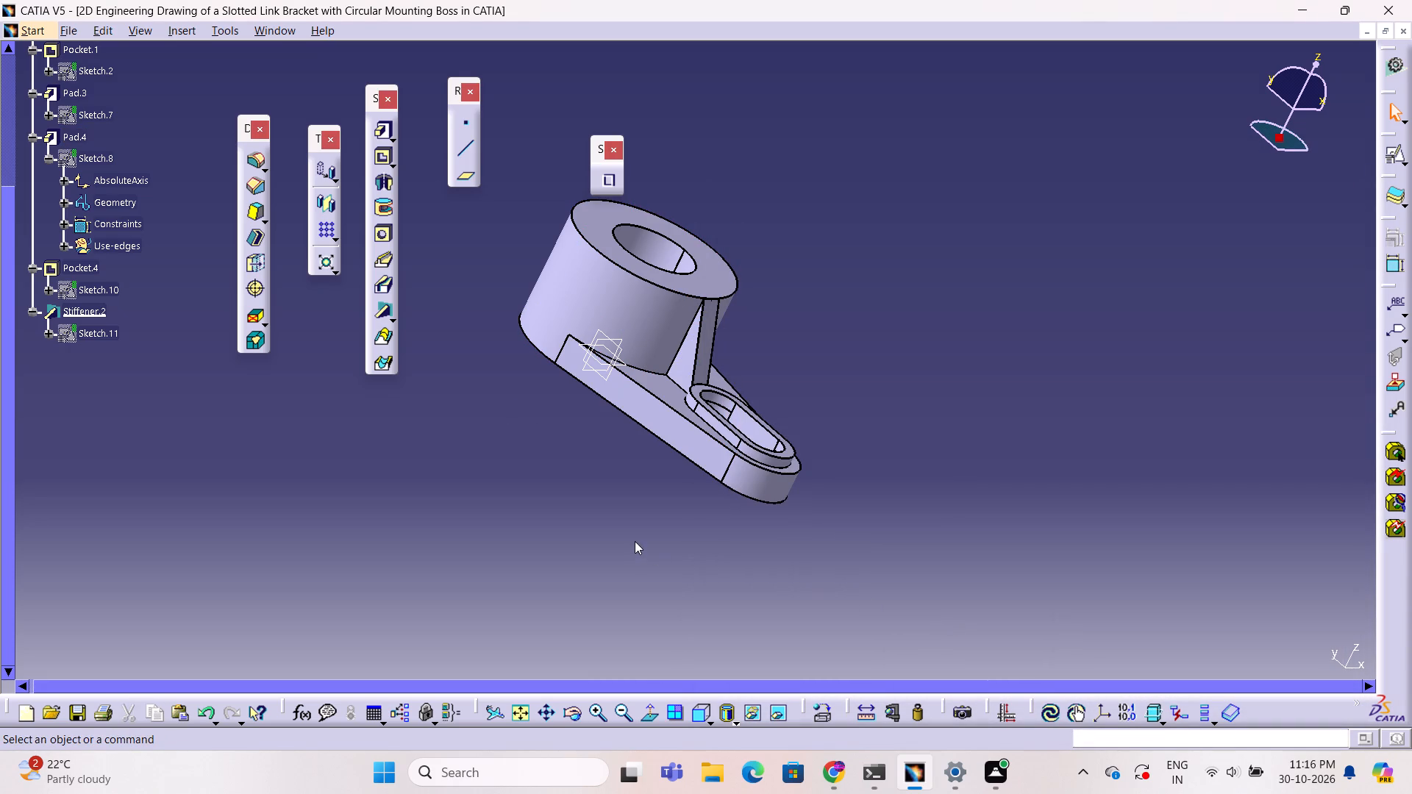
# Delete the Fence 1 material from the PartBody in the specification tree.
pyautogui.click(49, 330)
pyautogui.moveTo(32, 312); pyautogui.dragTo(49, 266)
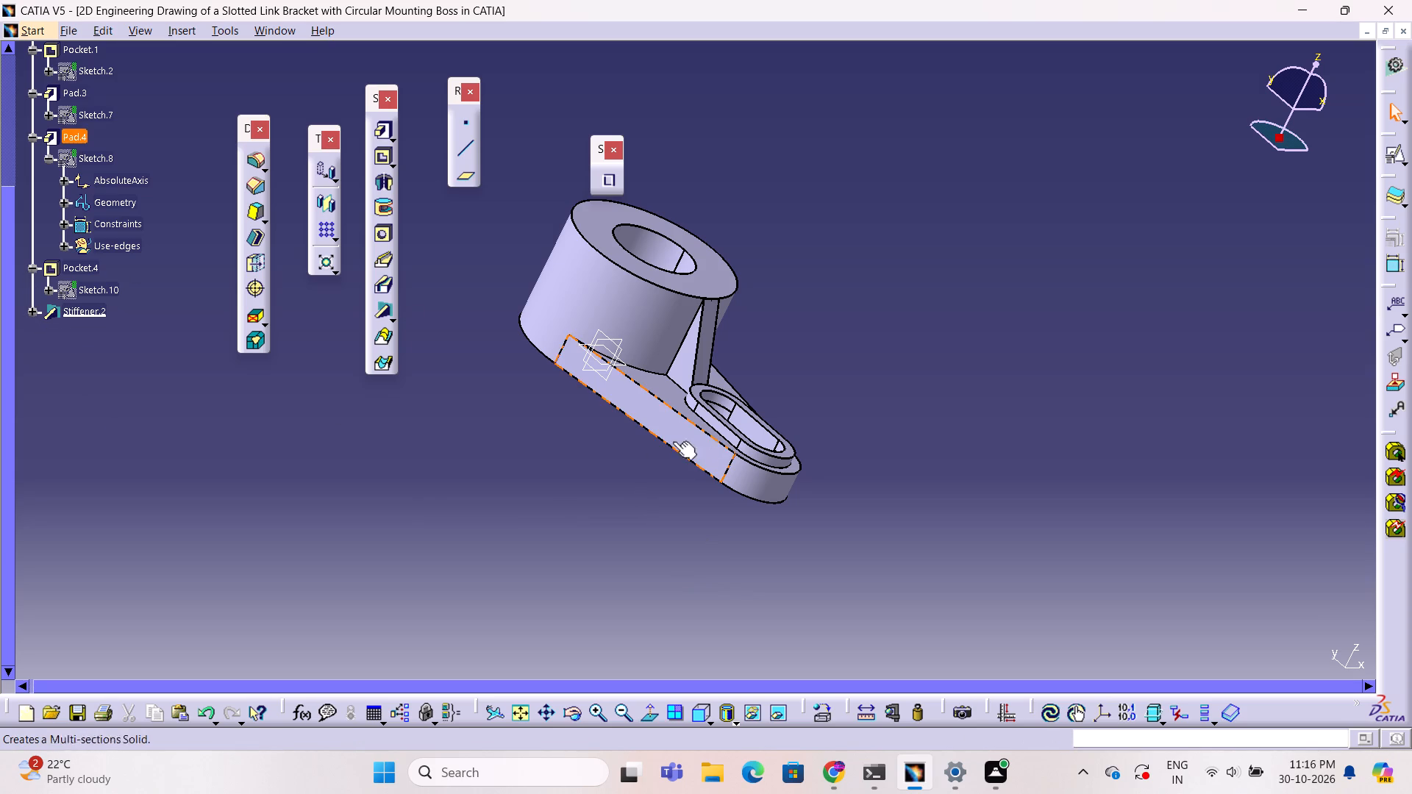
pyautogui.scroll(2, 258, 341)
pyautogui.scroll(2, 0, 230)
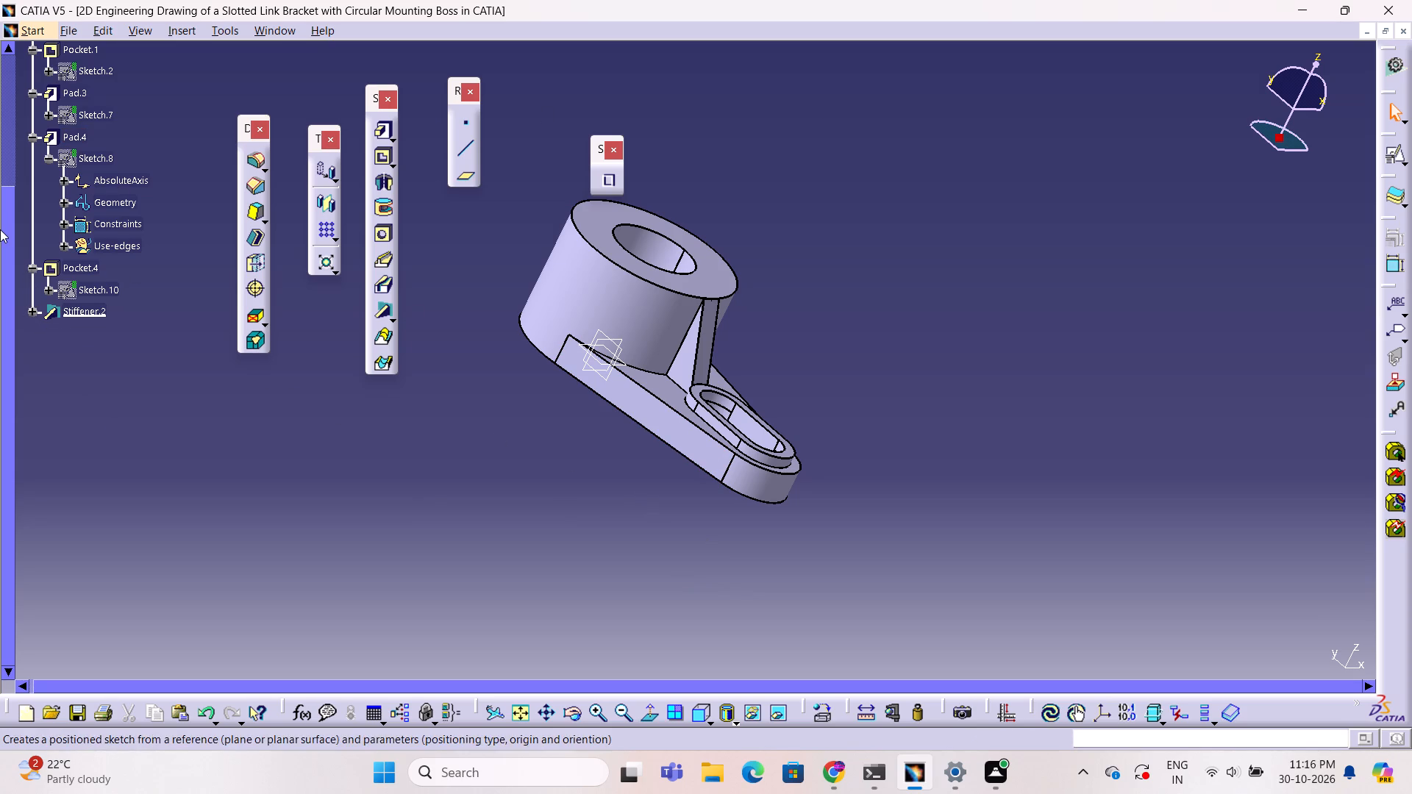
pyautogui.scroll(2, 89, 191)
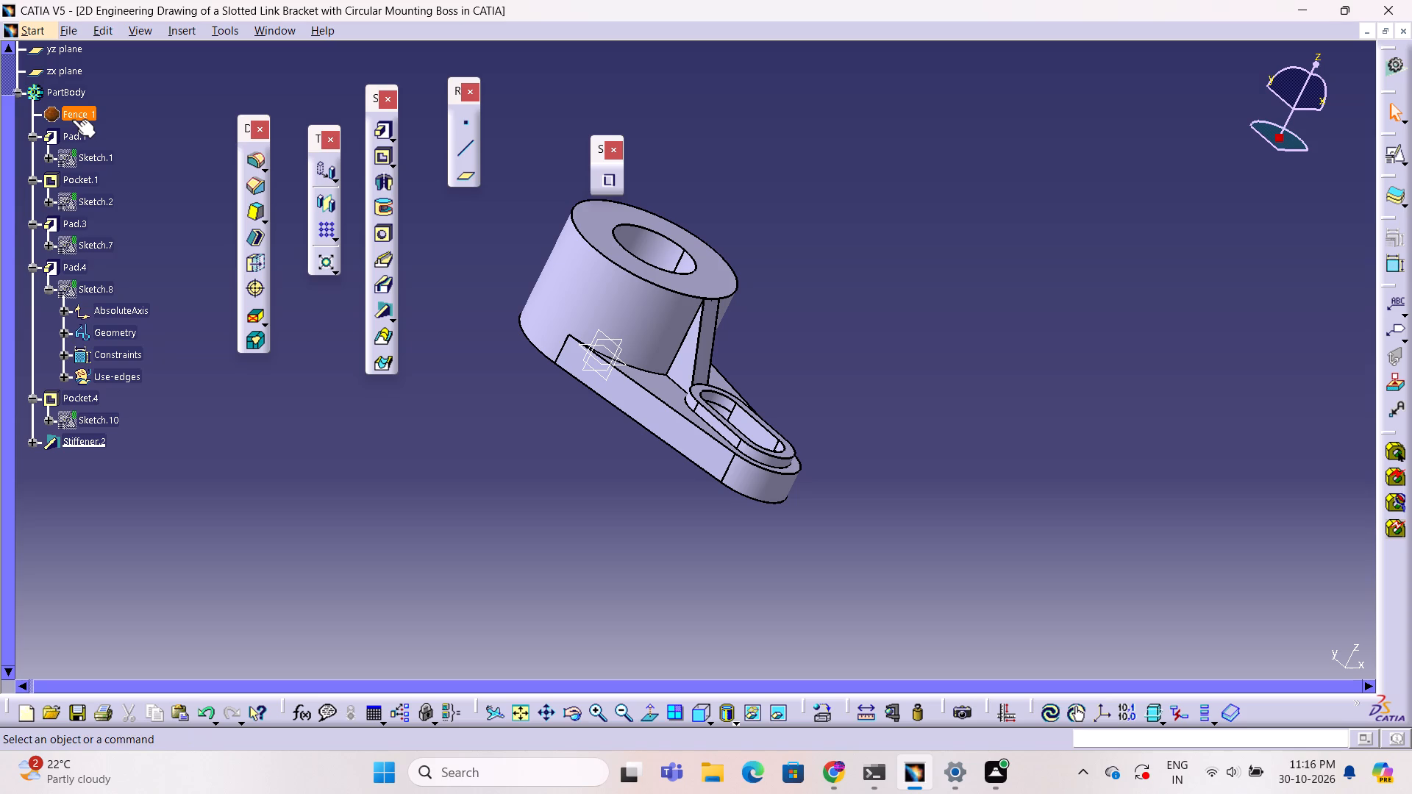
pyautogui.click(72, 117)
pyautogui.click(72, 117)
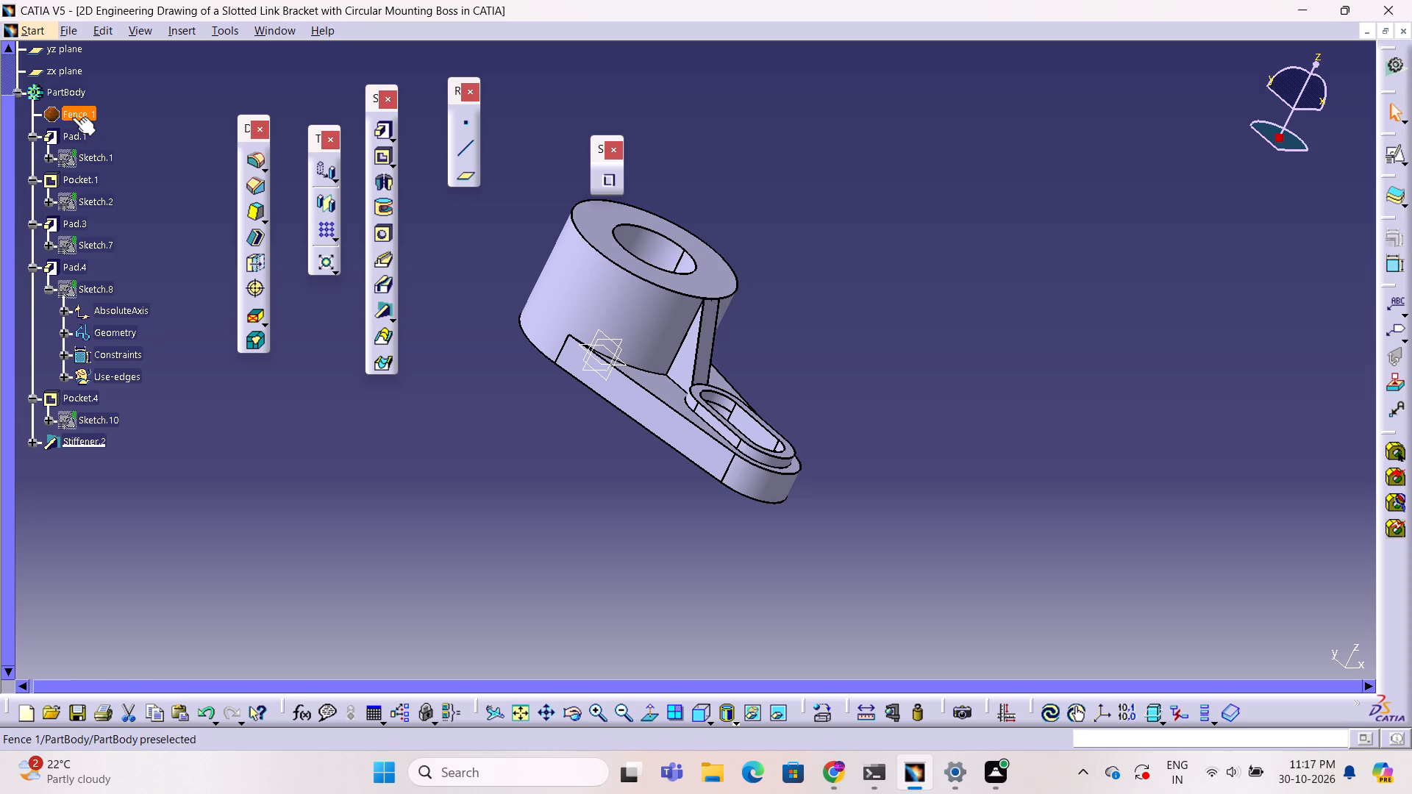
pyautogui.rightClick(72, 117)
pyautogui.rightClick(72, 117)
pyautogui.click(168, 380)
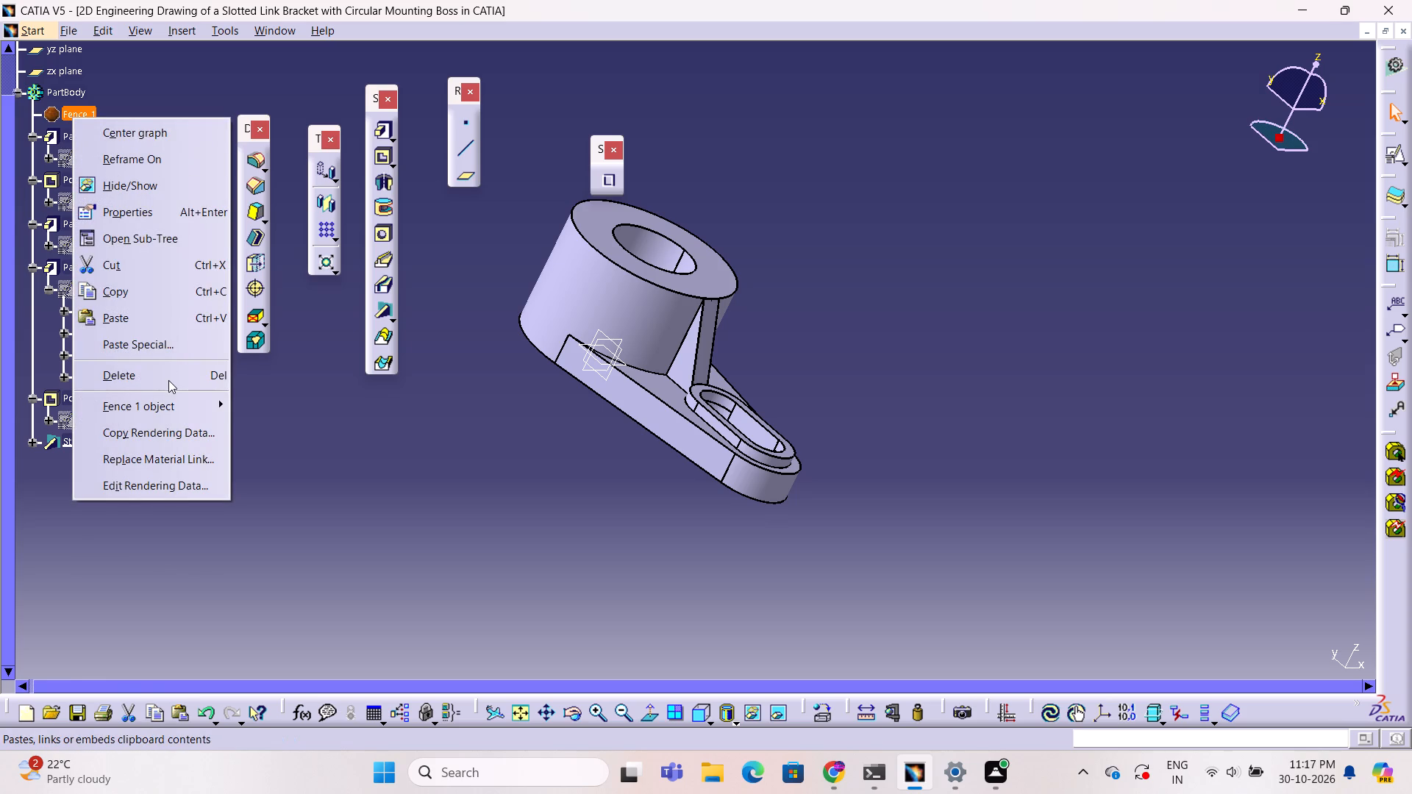
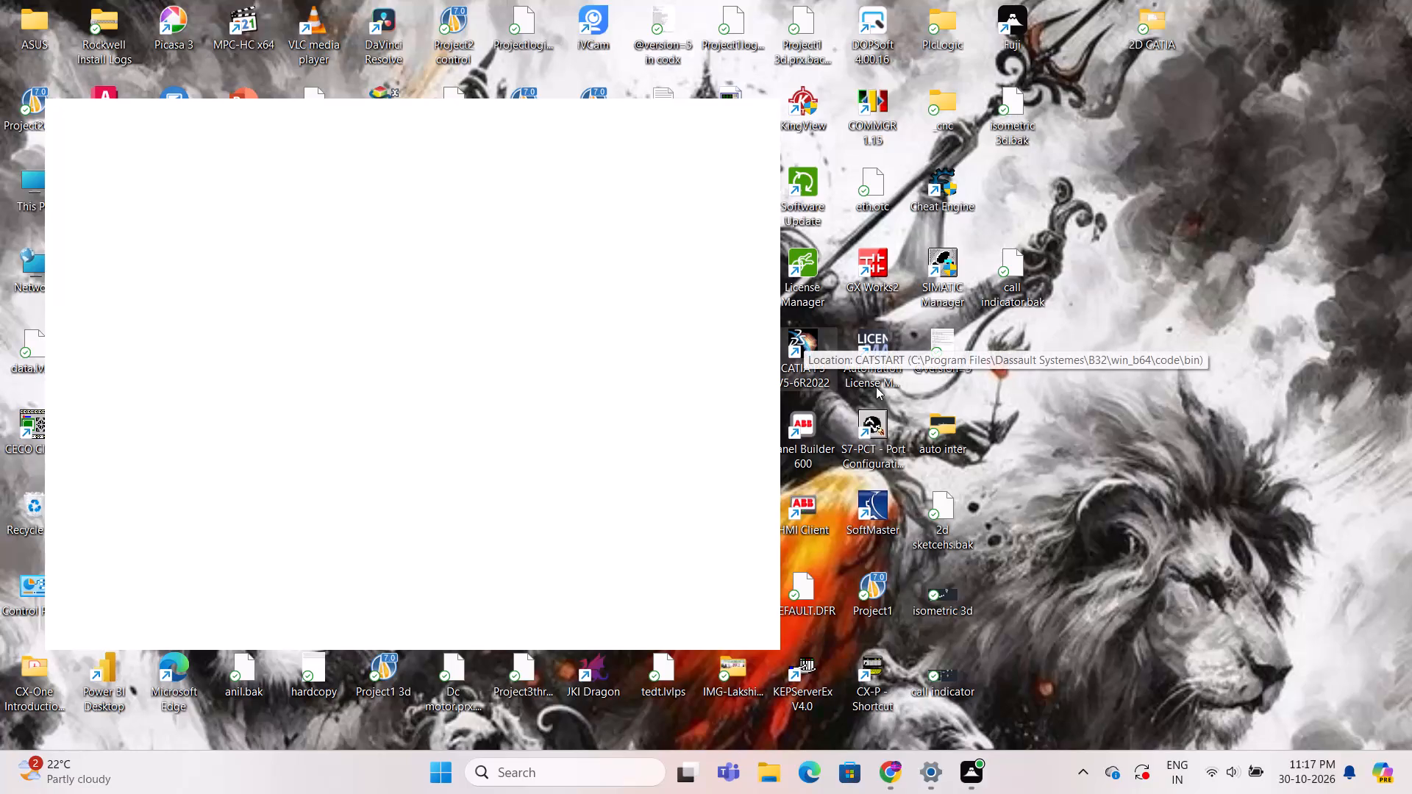
# Launch CATIA P3 V5-6R2022 from its desktop shortcut.
pyautogui.doubleClick(809, 341)
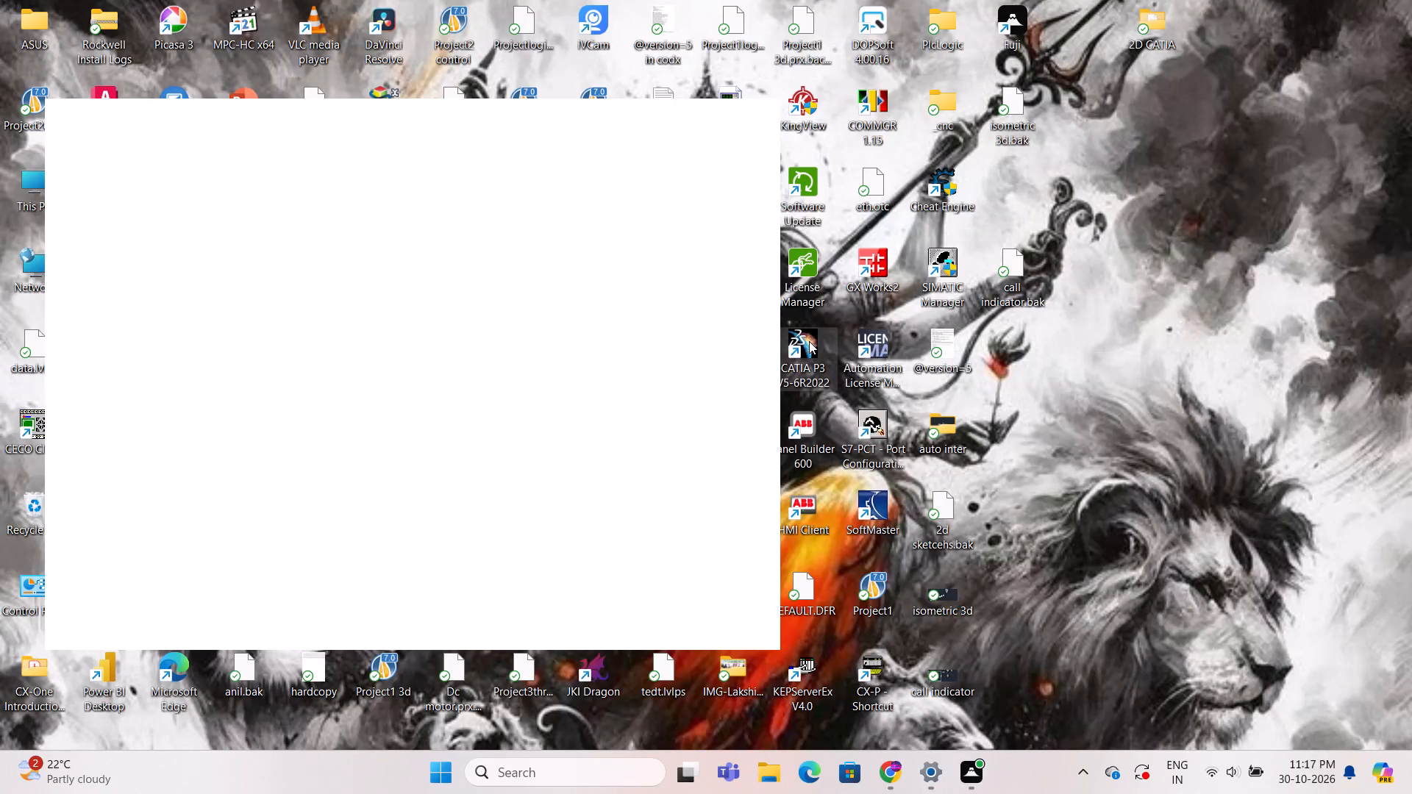
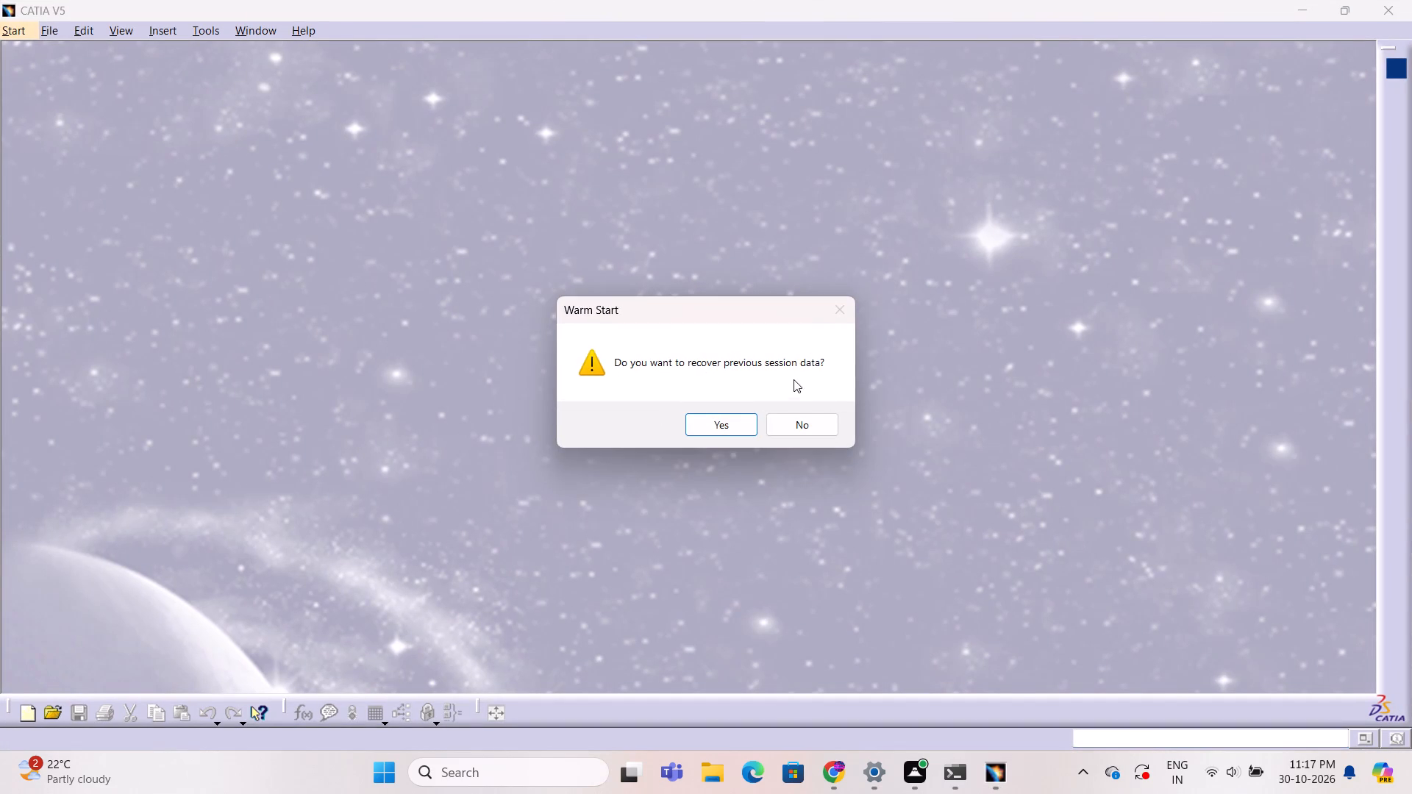
# Recover the previous session data to reopen the slotted link bracket part.
pyautogui.click(729, 421)
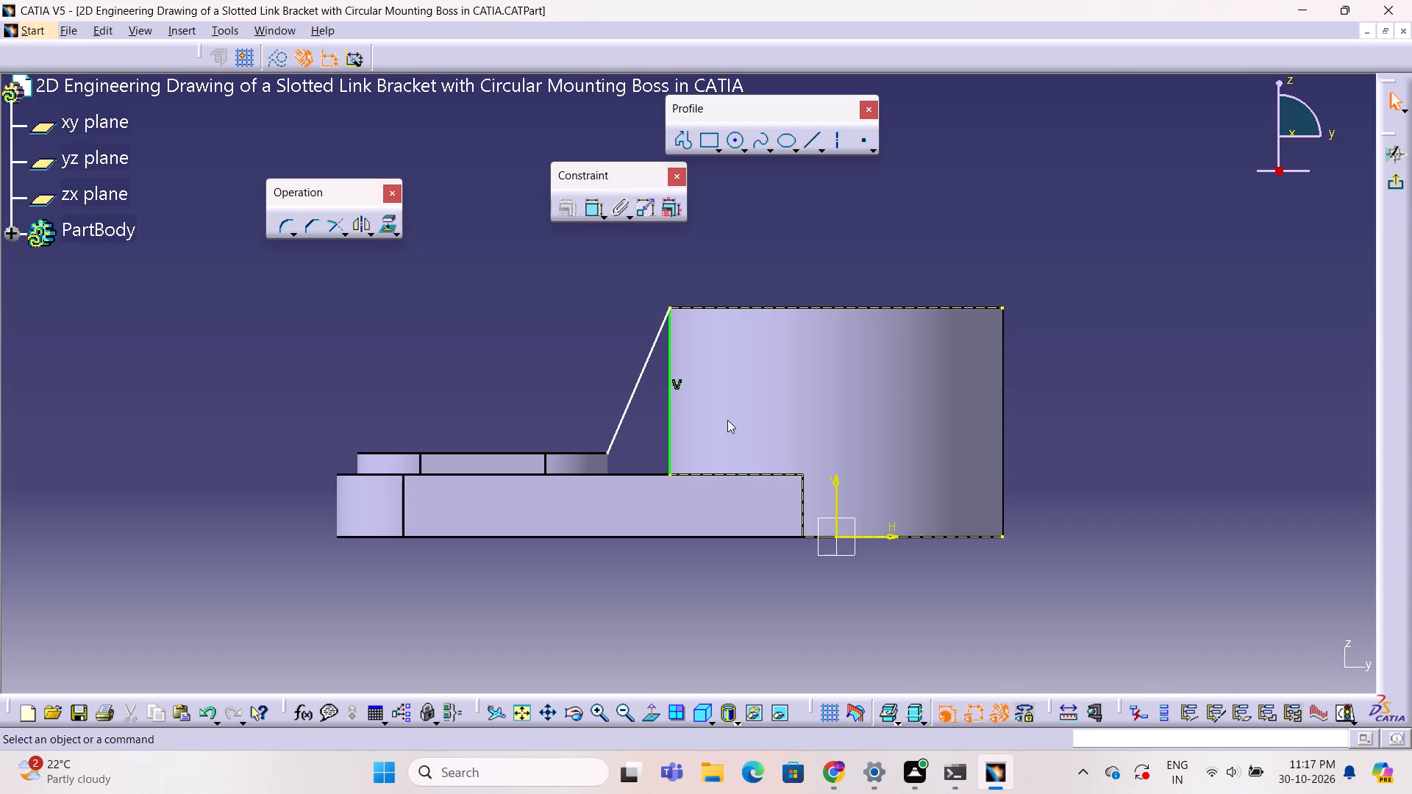
# Expand PartBody and examine Sketch.1, Sketch.2, Sketch.7, Sketch.8 and Sketch.9 one after another, leaving the sketcher at the end.
pyautogui.click(7, 228)
pyautogui.click(11, 233)
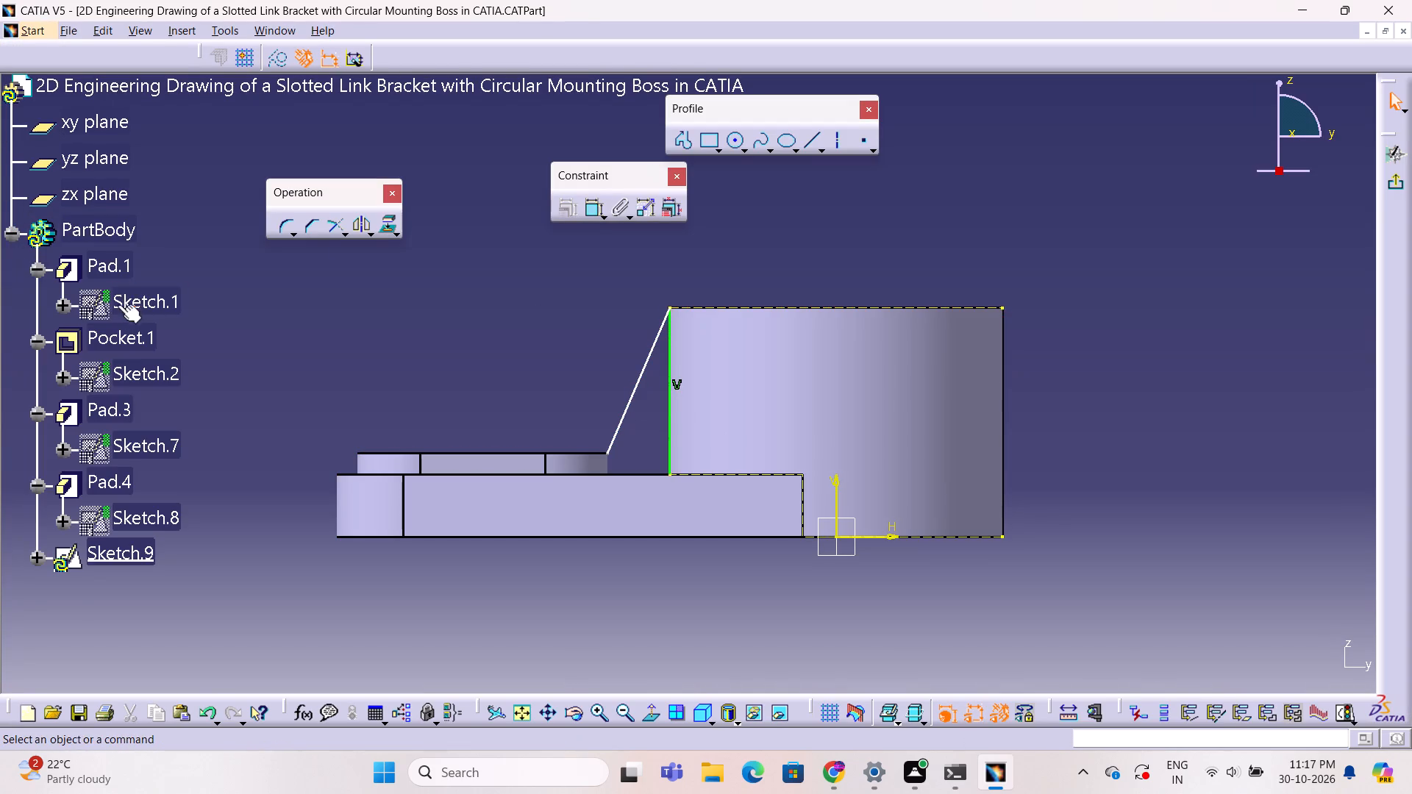
pyautogui.click(150, 552)
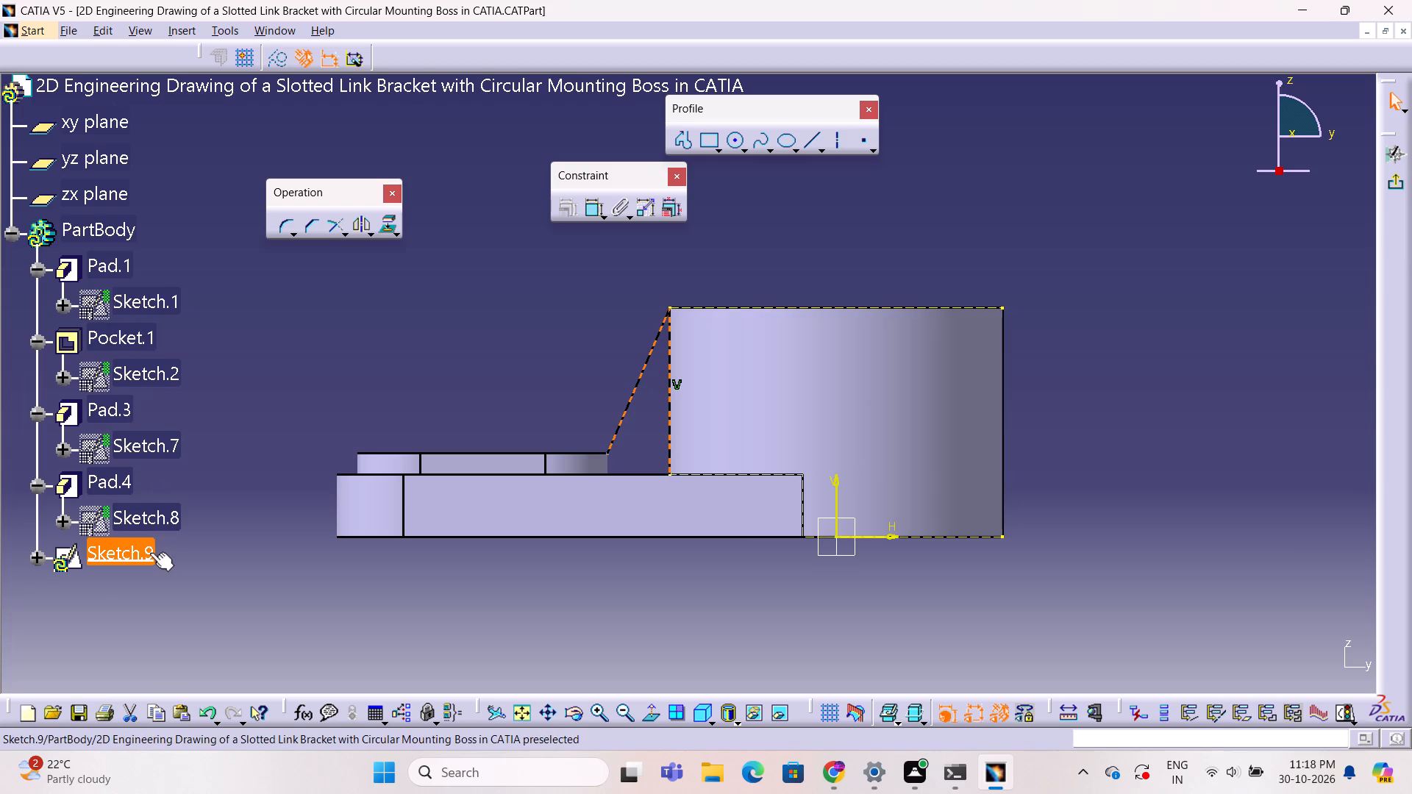
pyautogui.doubleClick(158, 304)
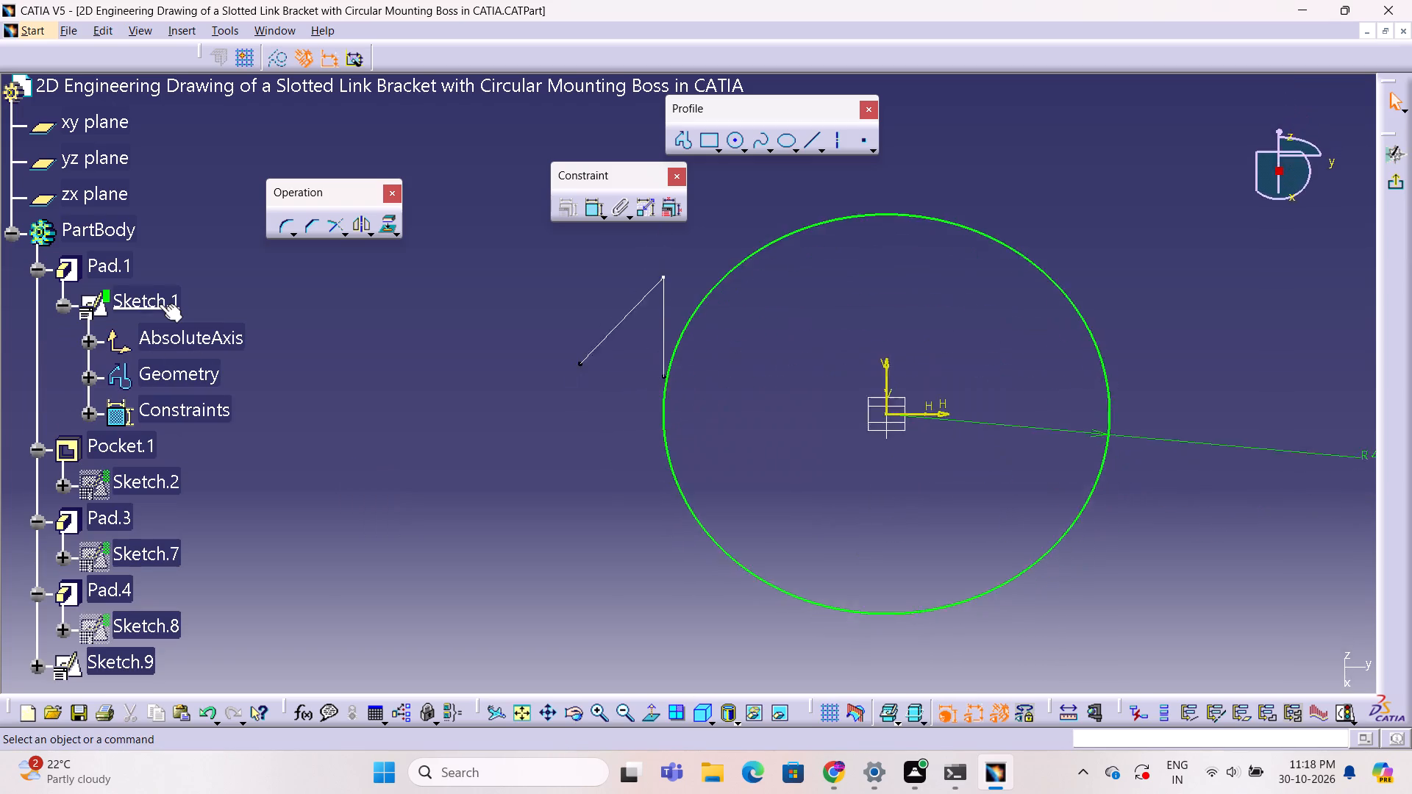
pyautogui.doubleClick(161, 485)
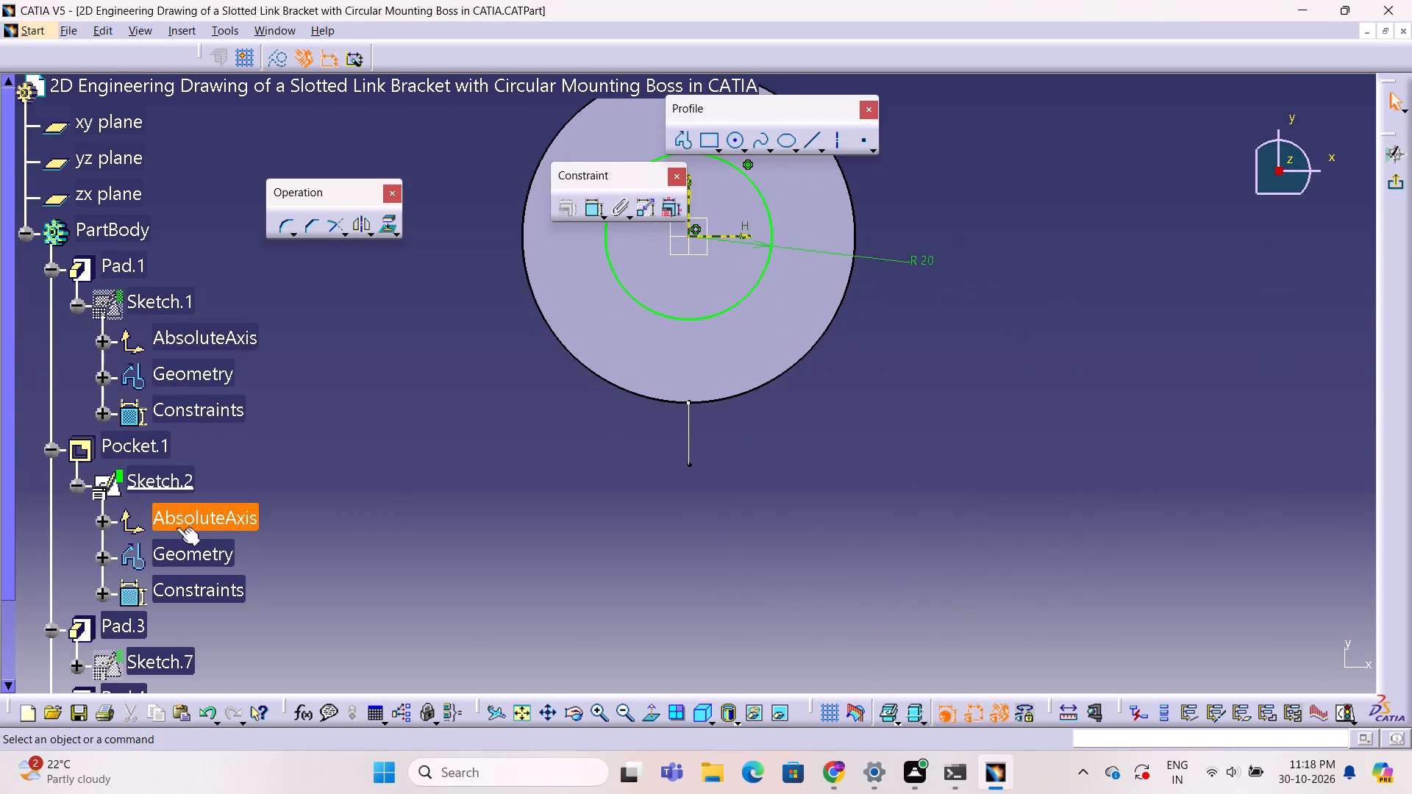
pyautogui.doubleClick(153, 652)
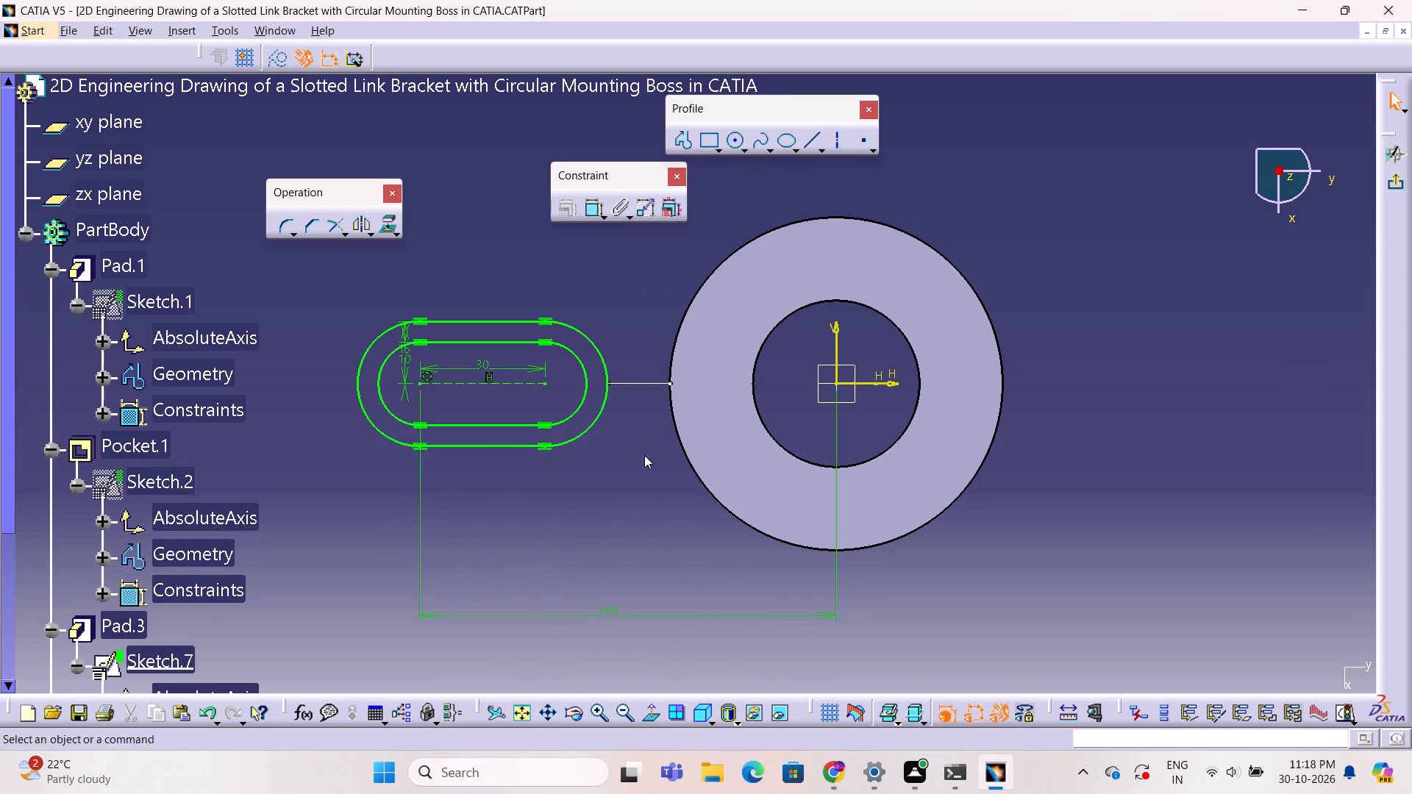
pyautogui.keyDown('ctrl'); pyautogui.moveTo(643, 462); pyautogui.dragTo(630, 504, button='middle'); pyautogui.keyUp('ctrl')
pyautogui.scroll(-2, 231, 429)
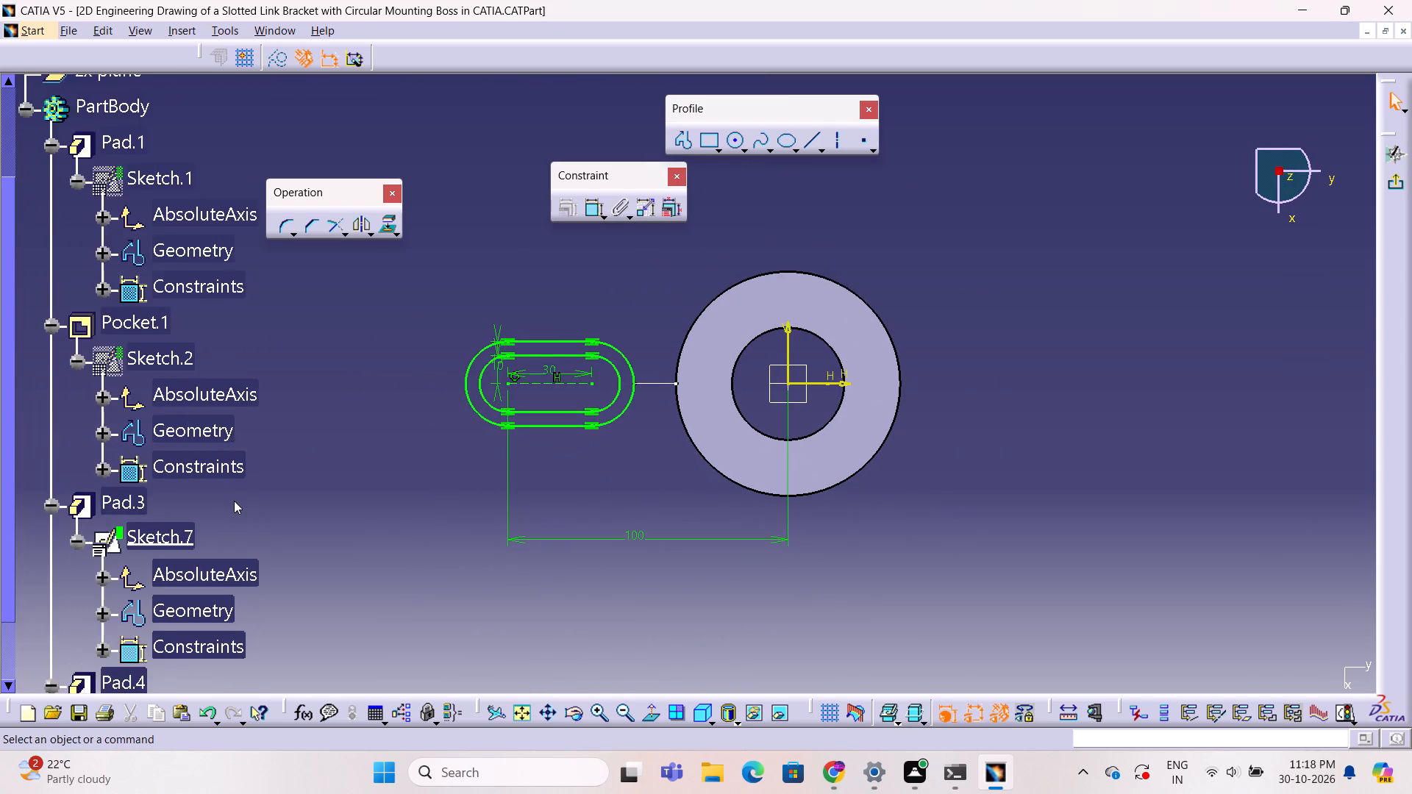
pyautogui.scroll(-2, 234, 501)
pyautogui.doubleClick(143, 594)
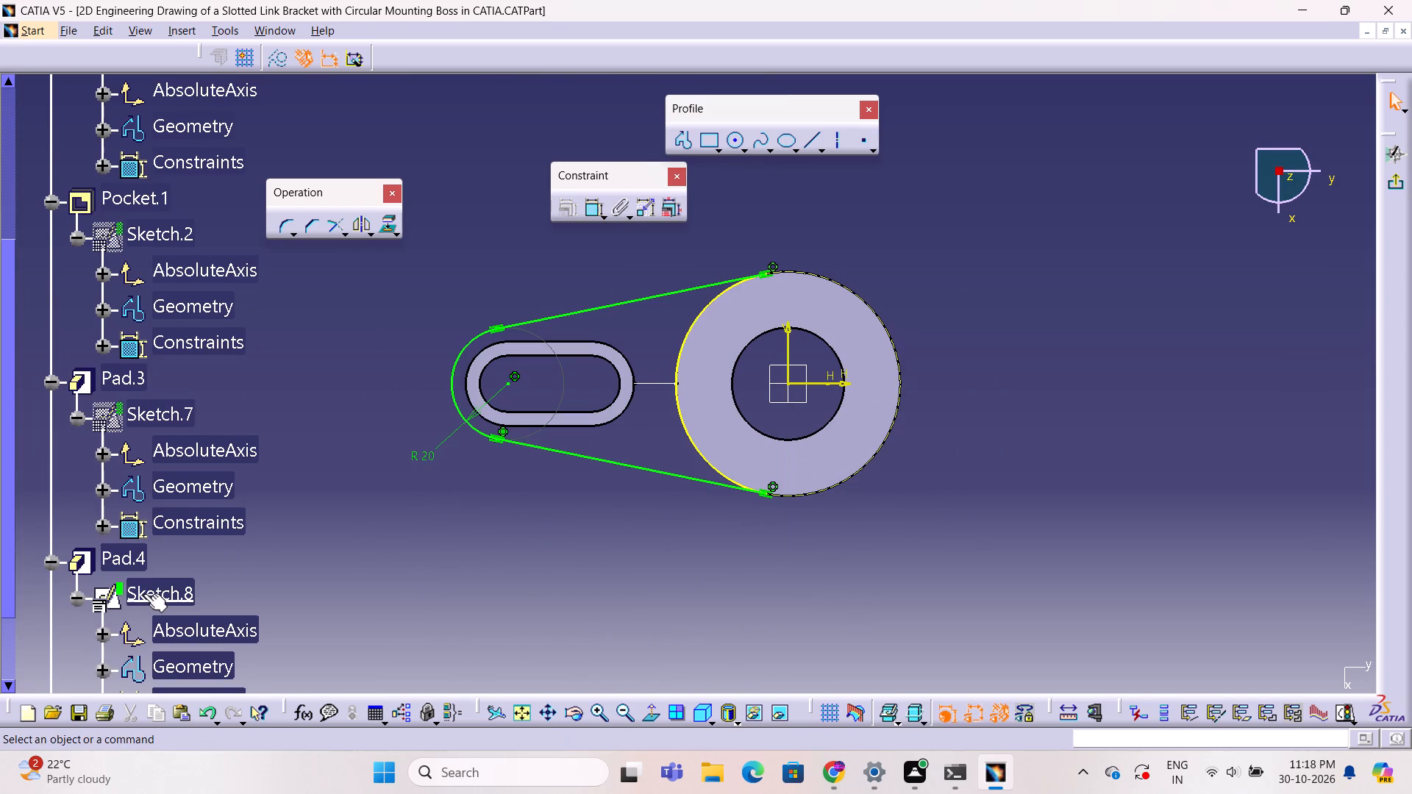
pyautogui.scroll(-2, 366, 487)
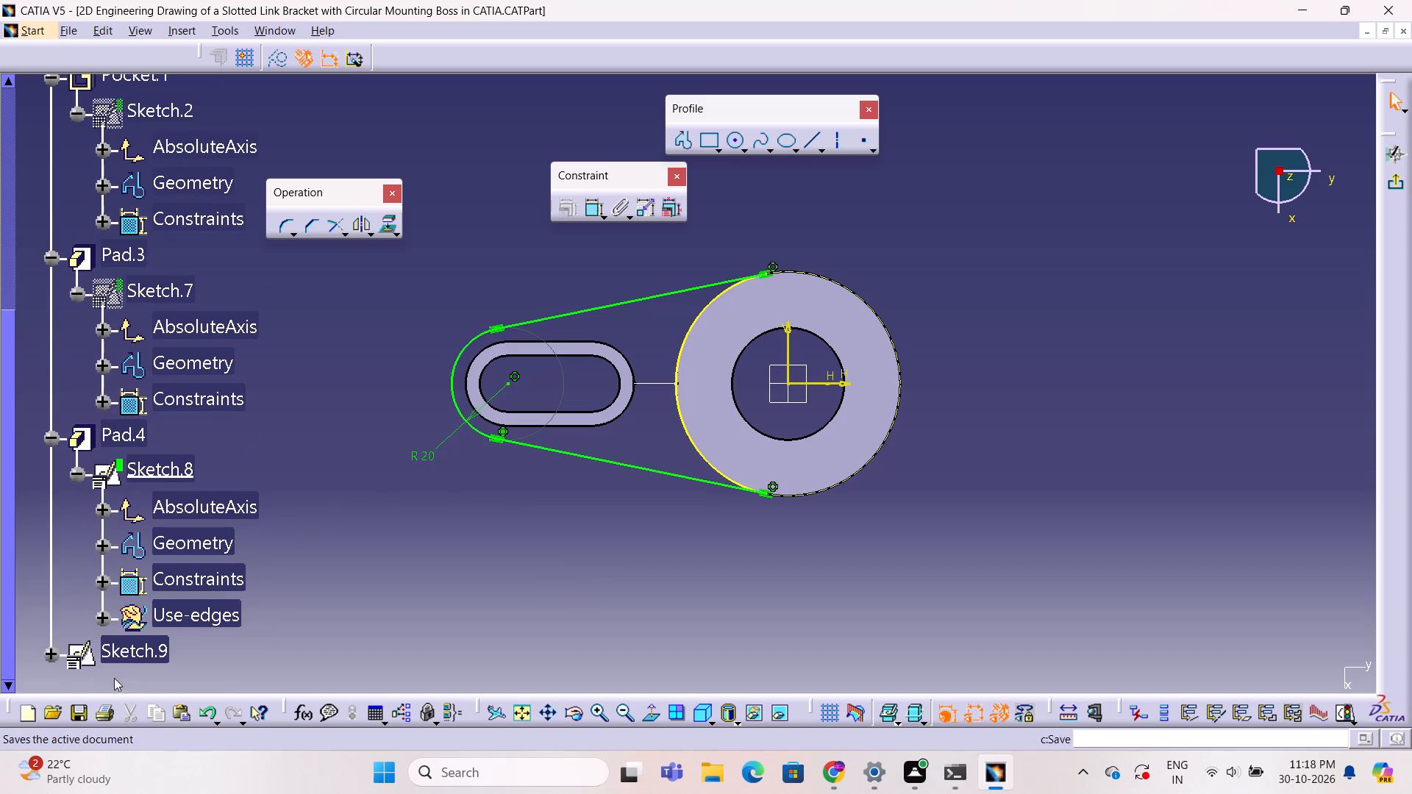
pyautogui.doubleClick(128, 657)
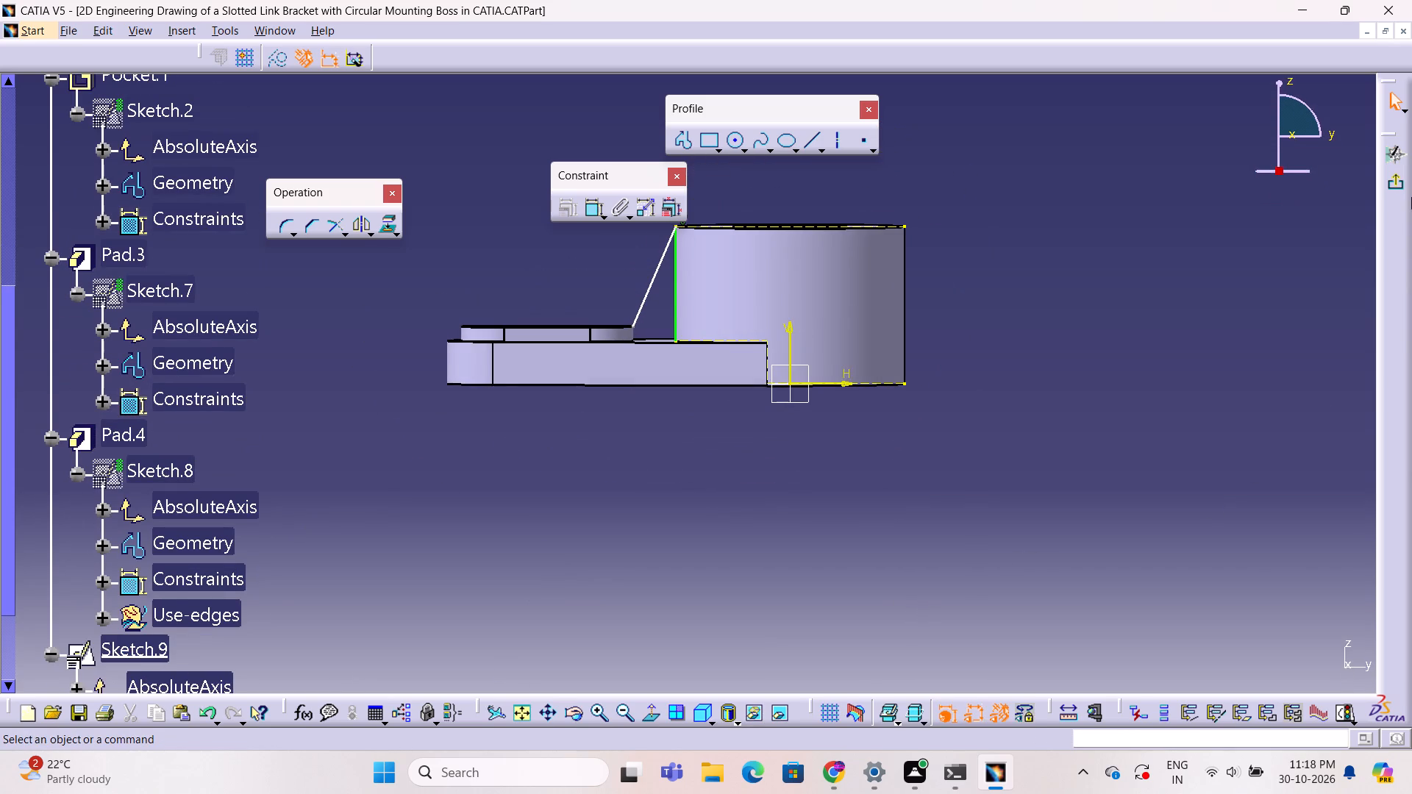
pyautogui.click(1394, 190)
pyautogui.click(878, 449)
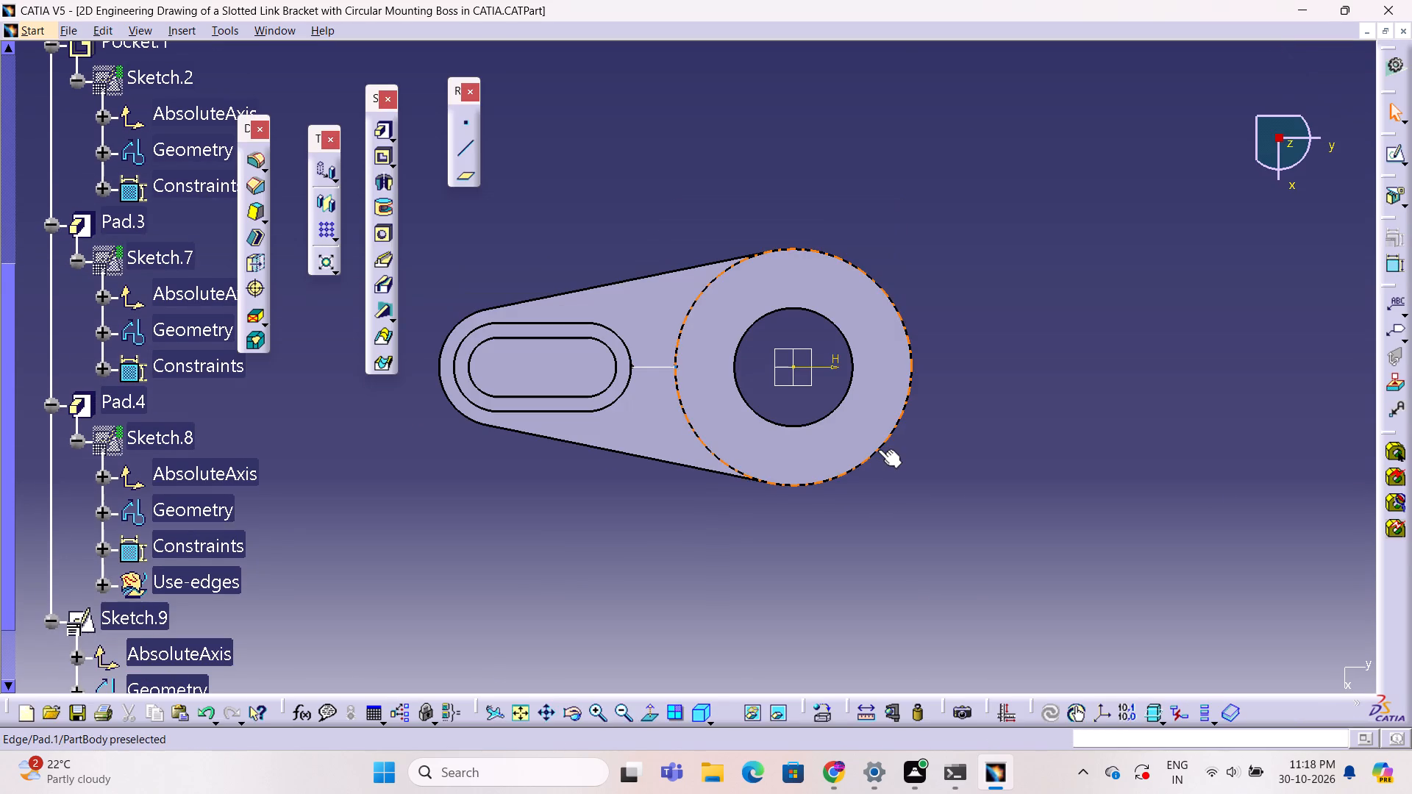
# In Sketch.9, project the raised slot boss's top edge nearest the cylinder onto the sketch plane and convert it to construction geometry.
pyautogui.click(1018, 429)
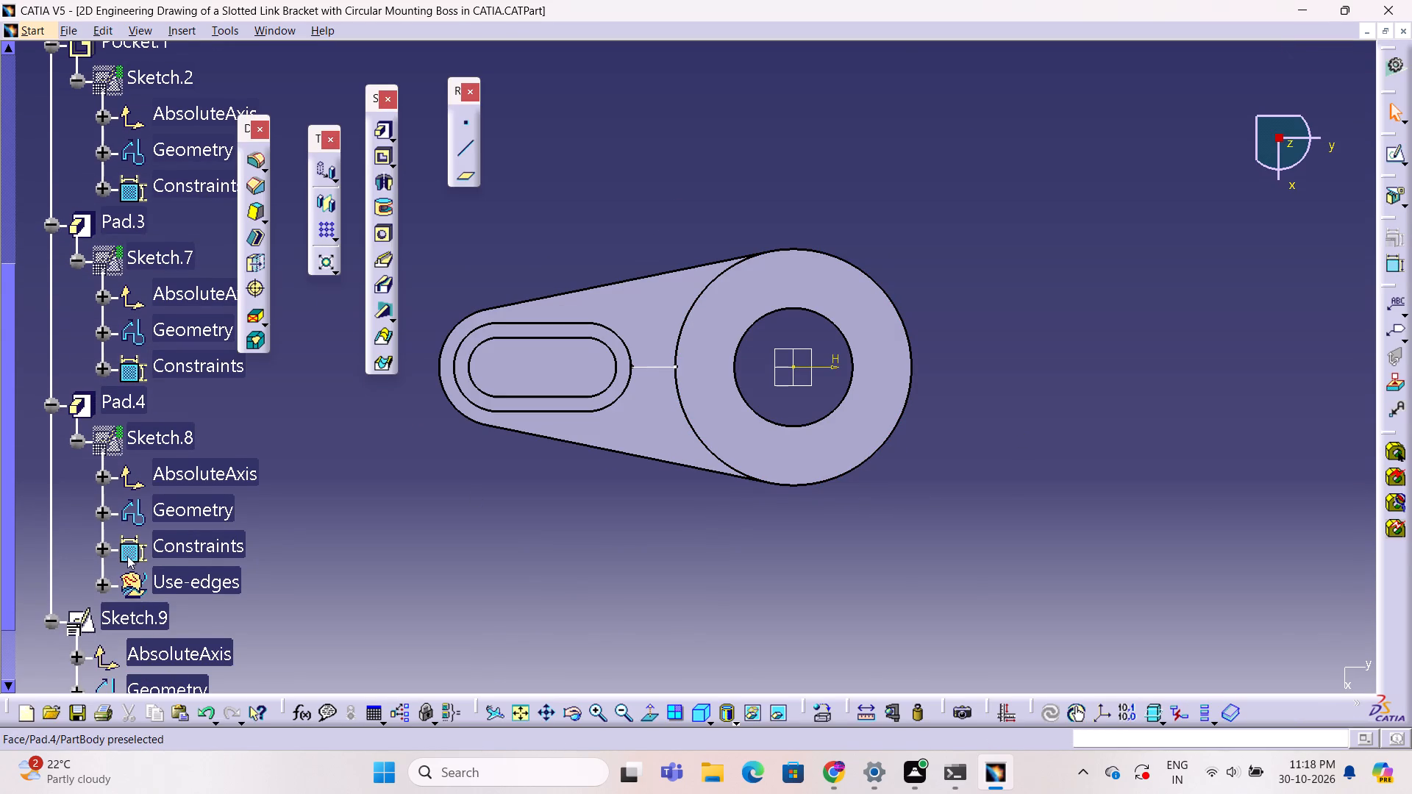
pyautogui.scroll(-2, 126, 556)
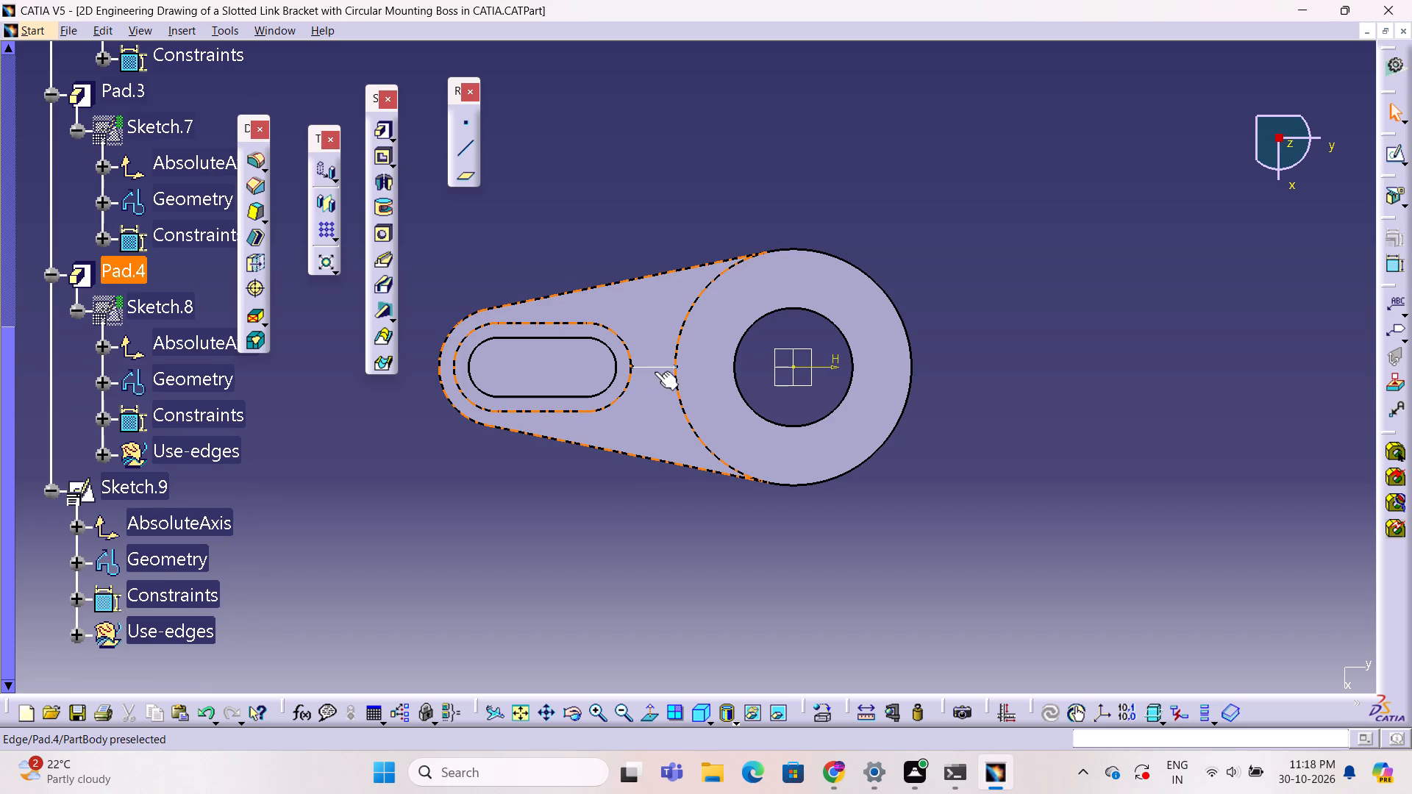
pyautogui.keyDown('ctrl'); pyautogui.moveTo(1033, 437); pyautogui.dragTo(980, 230, button='middle'); pyautogui.keyUp('ctrl')
pyautogui.keyDown('ctrl'); pyautogui.moveTo(1033, 437); pyautogui.dragTo(980, 230, button='right'); pyautogui.keyUp('ctrl')
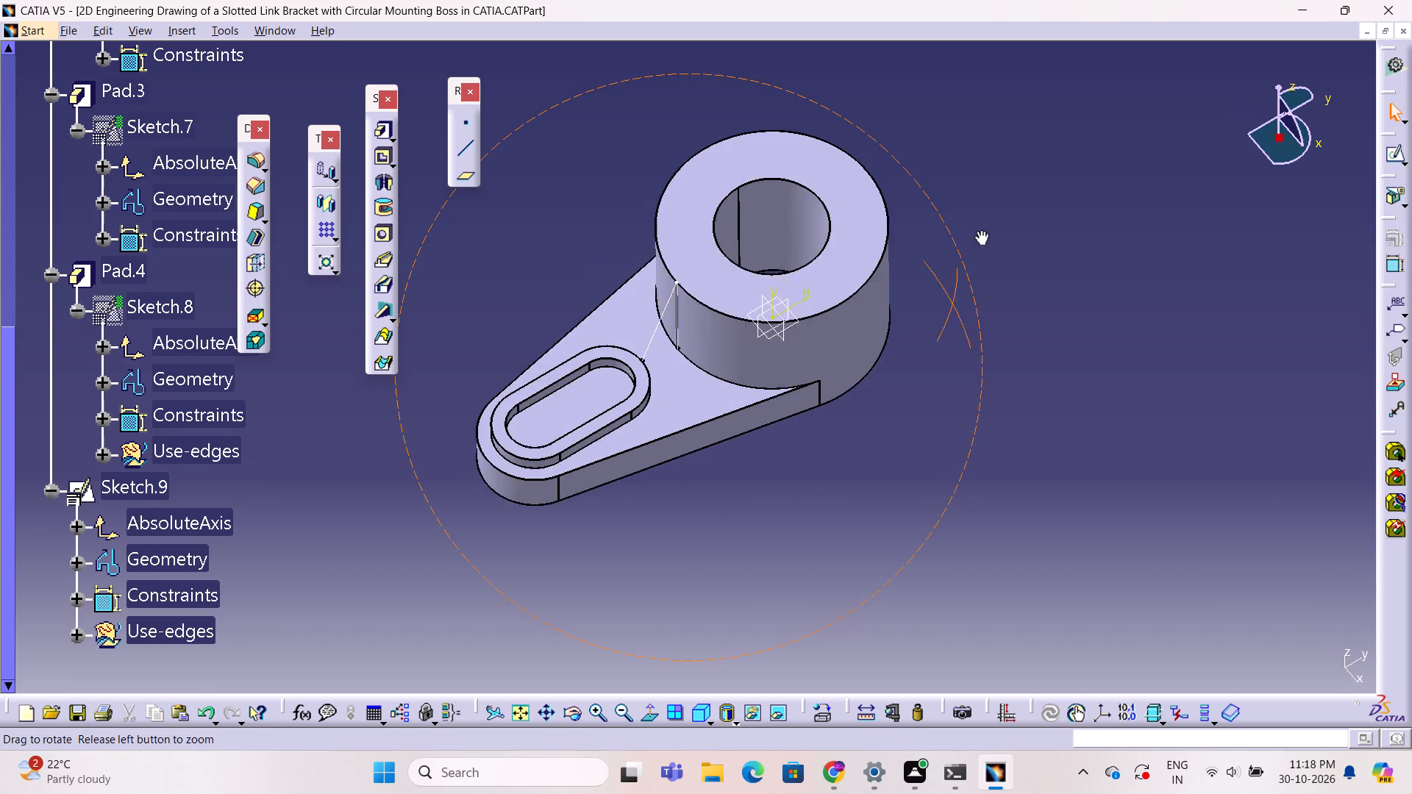
pyautogui.keyDown('ctrl'); pyautogui.moveTo(980, 230); pyautogui.dragTo(996, 225, button='right'); pyautogui.keyUp('ctrl')
pyautogui.keyDown('ctrl'); pyautogui.moveTo(980, 230); pyautogui.dragTo(996, 225, button='middle'); pyautogui.keyUp('ctrl')
pyautogui.rightClick(997, 226)
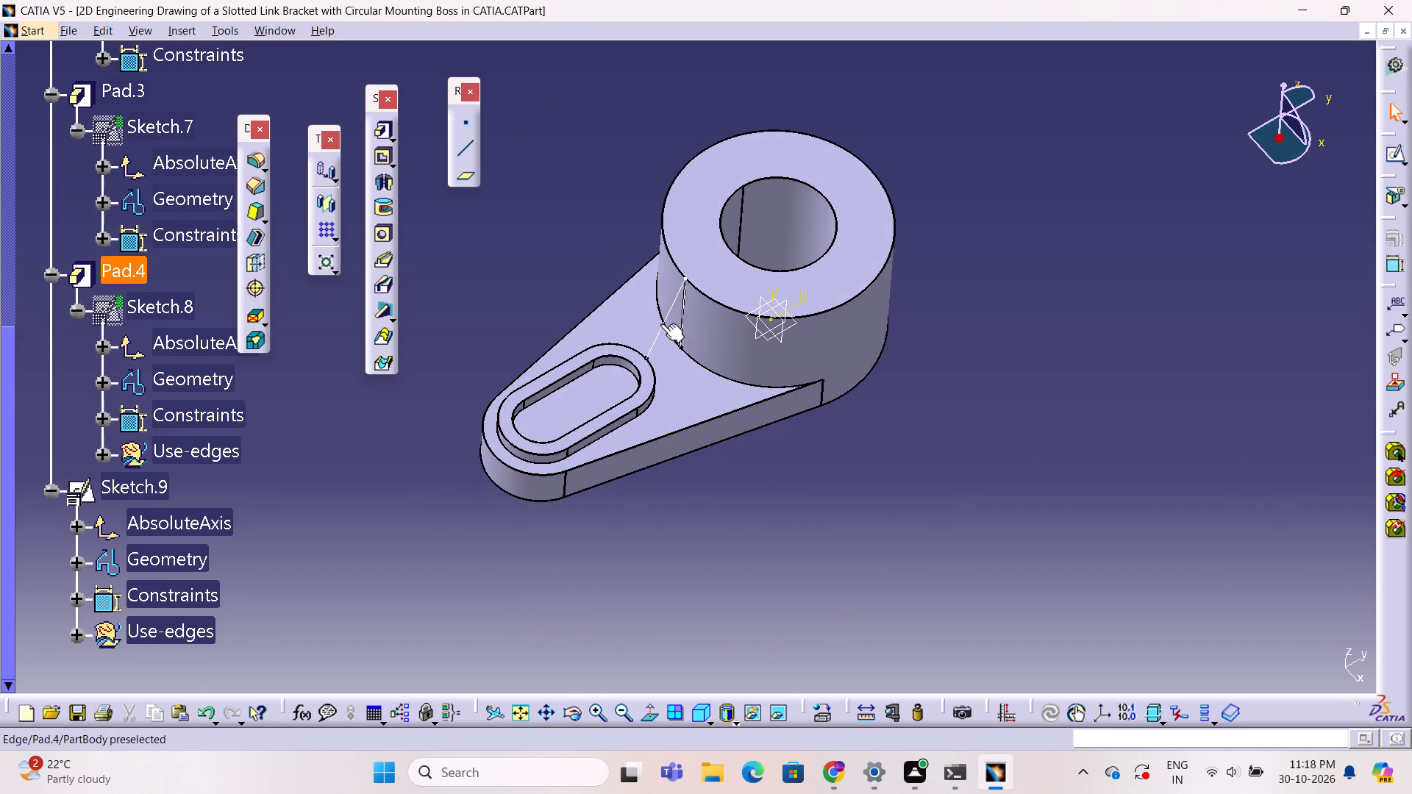
pyautogui.doubleClick(660, 323)
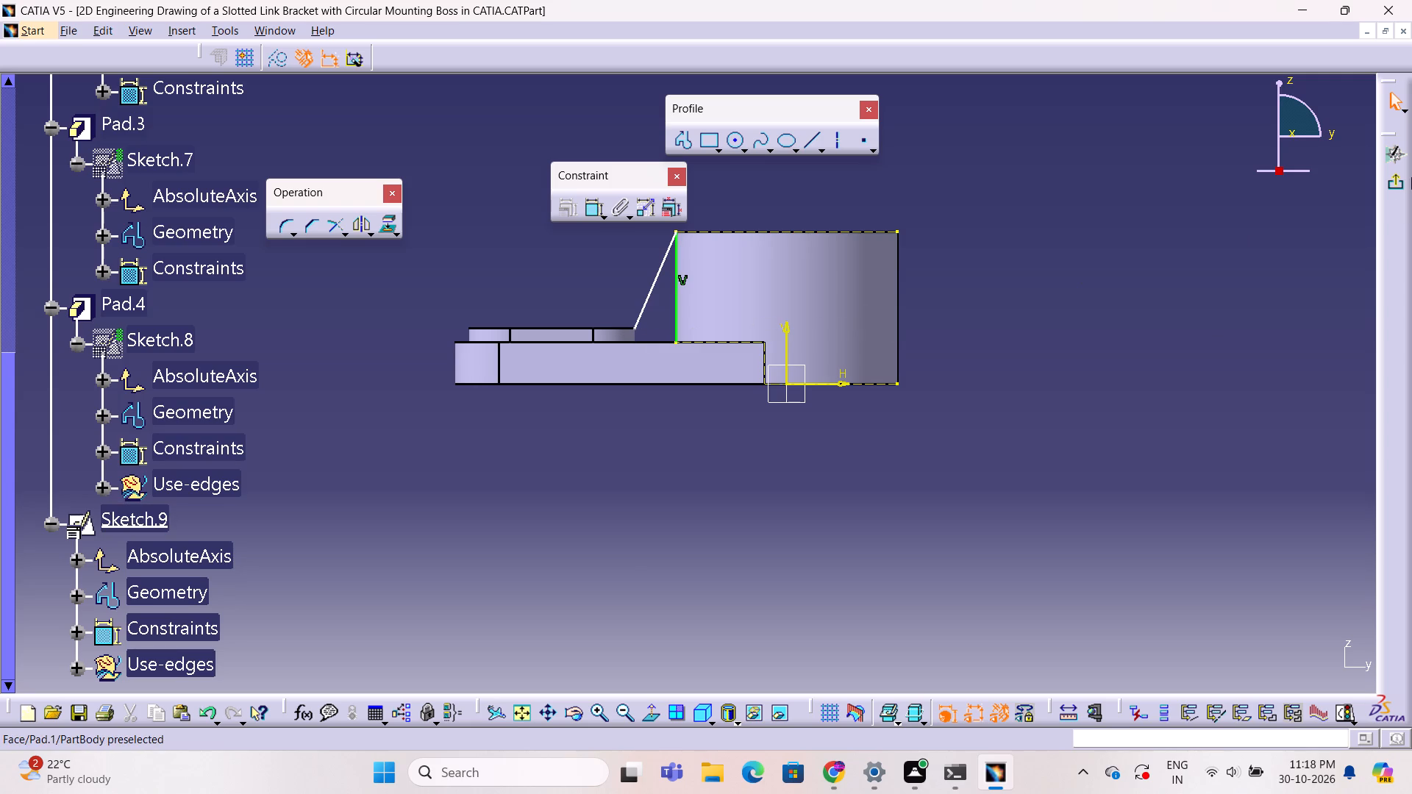
pyautogui.click(625, 328)
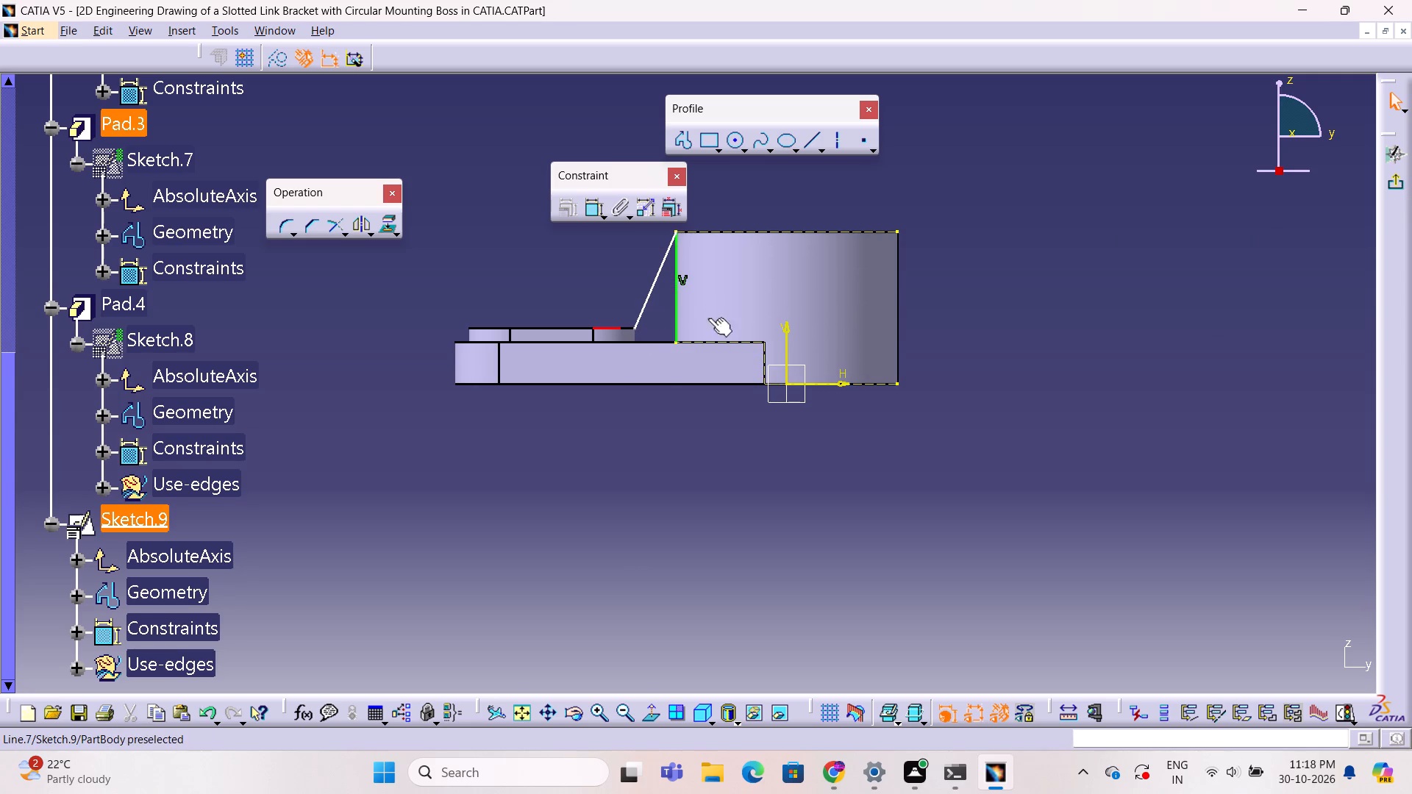
pyautogui.press('Escape')
pyautogui.press('Escape')
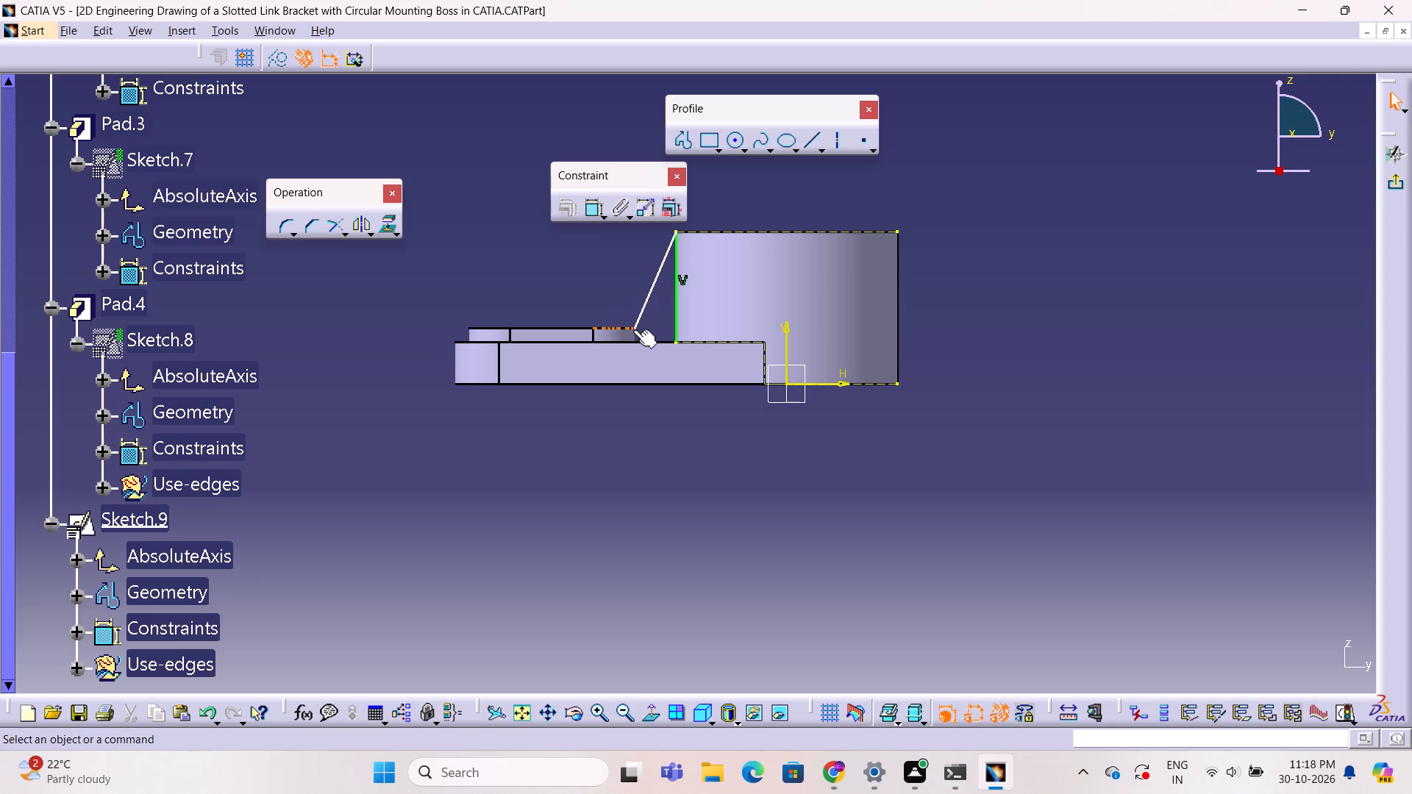
pyautogui.click(630, 327)
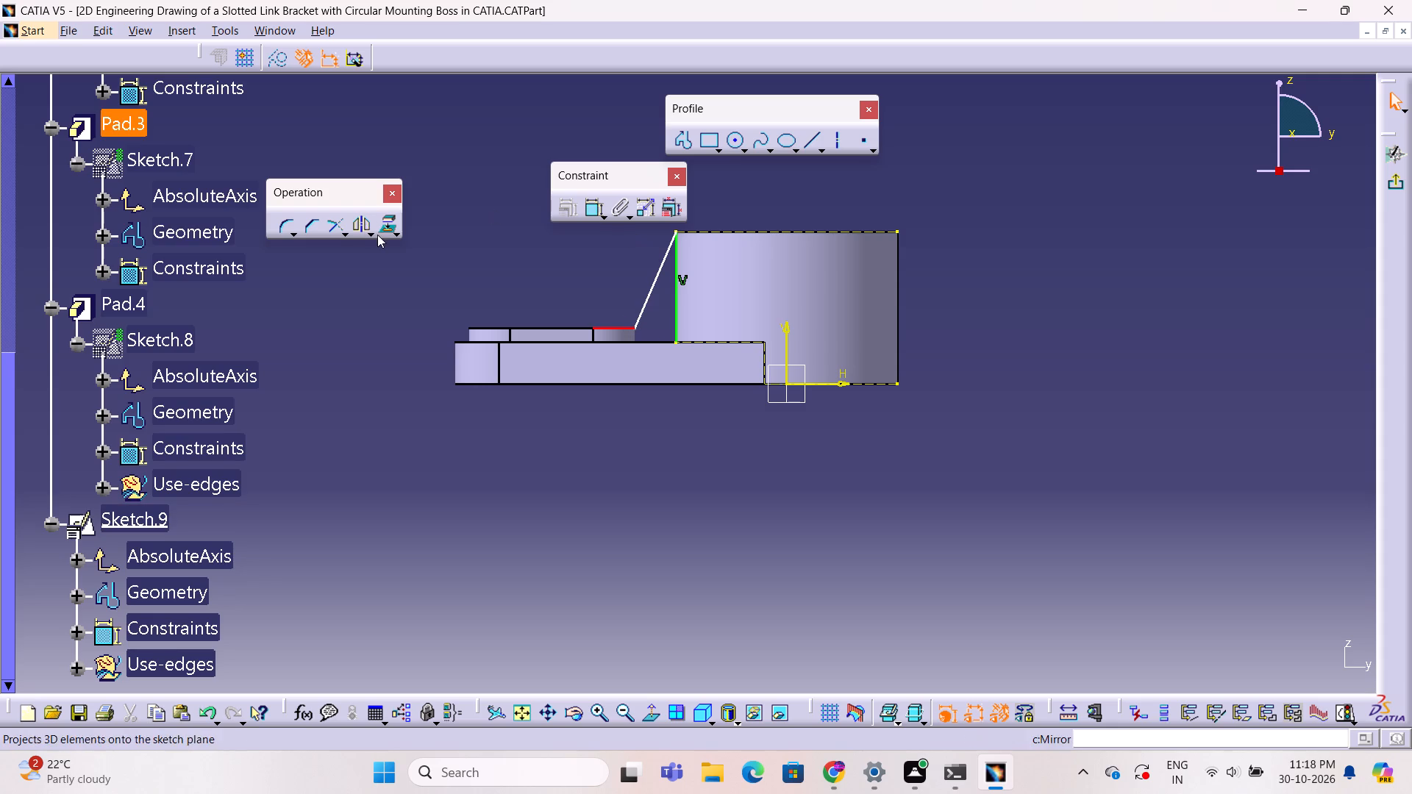
pyautogui.click(382, 231)
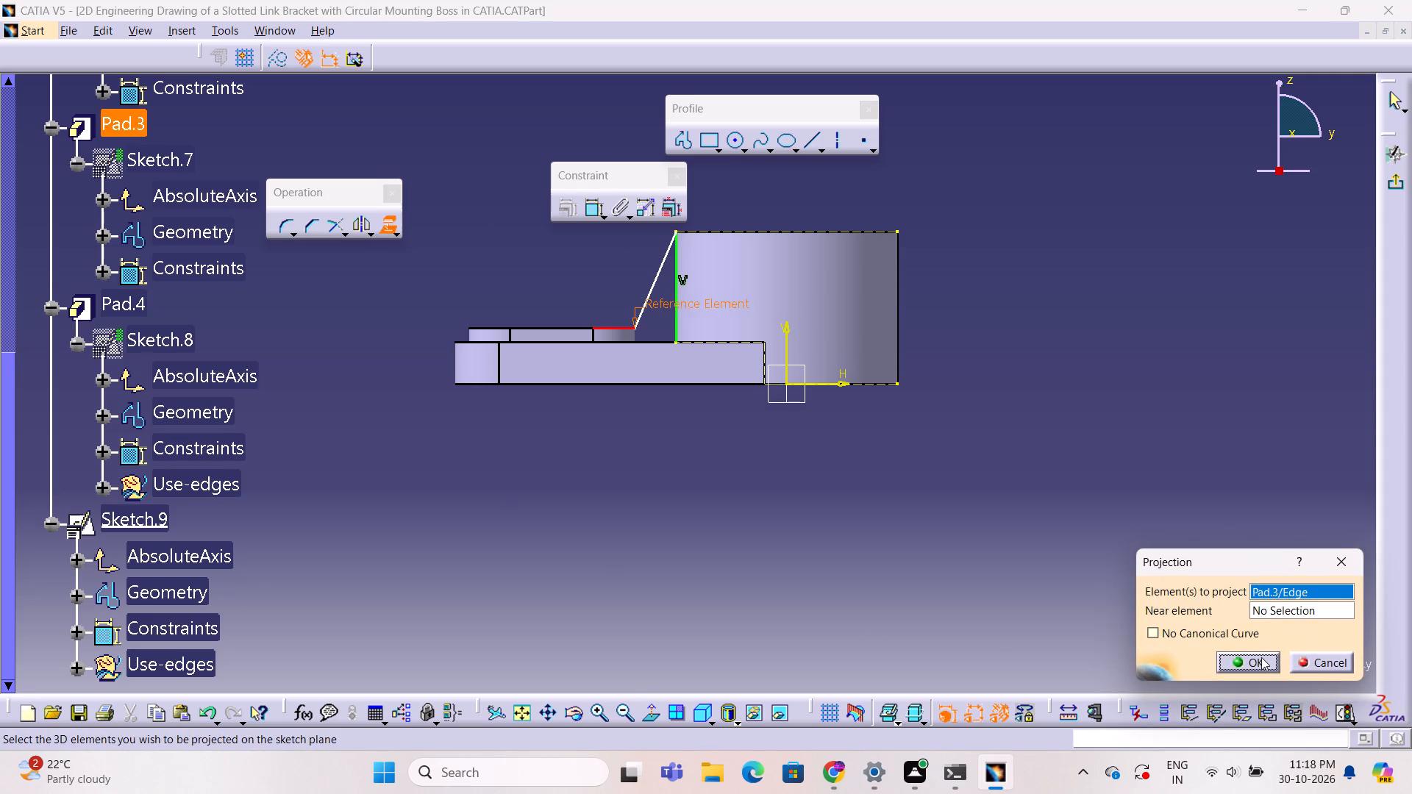
pyautogui.click(1261, 660)
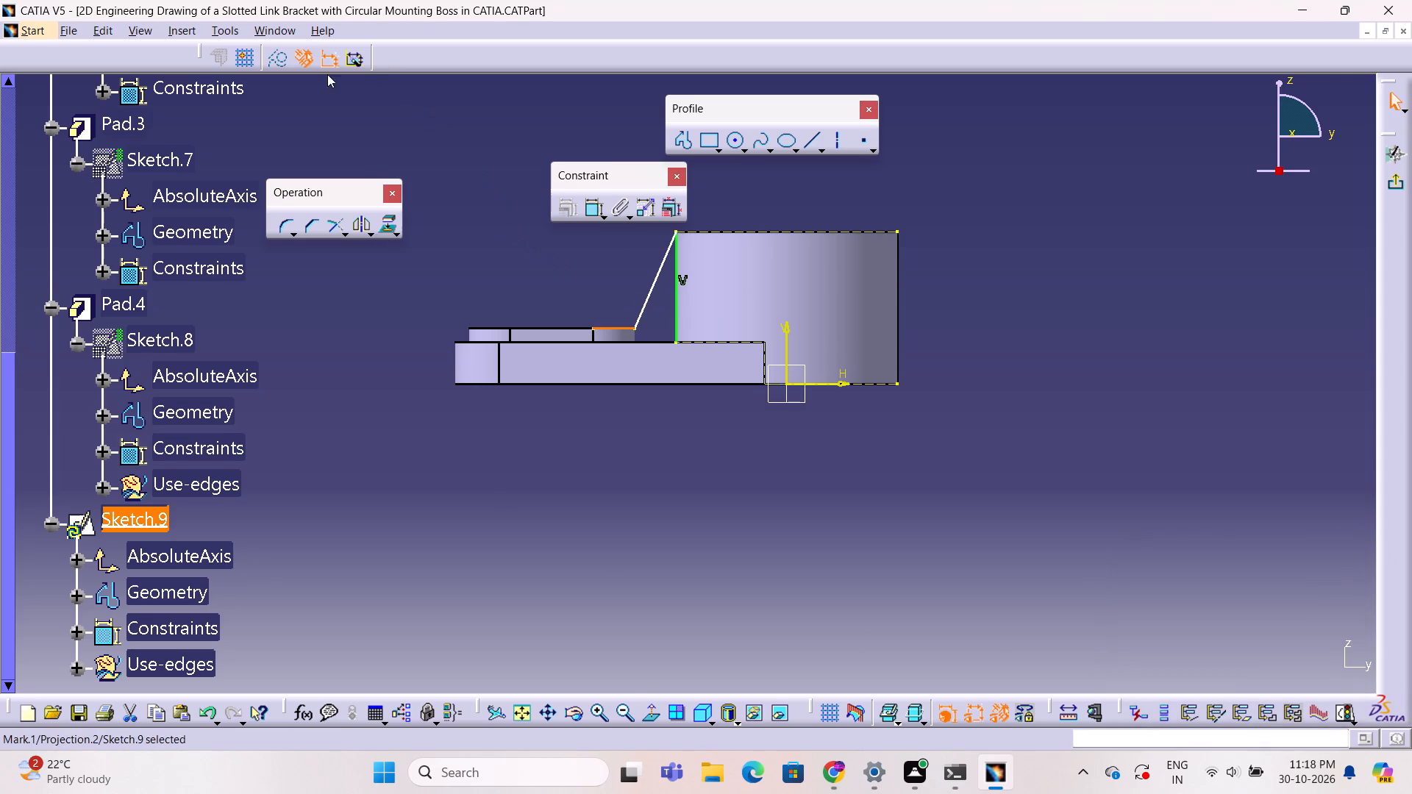
pyautogui.click(276, 65)
pyautogui.click(671, 454)
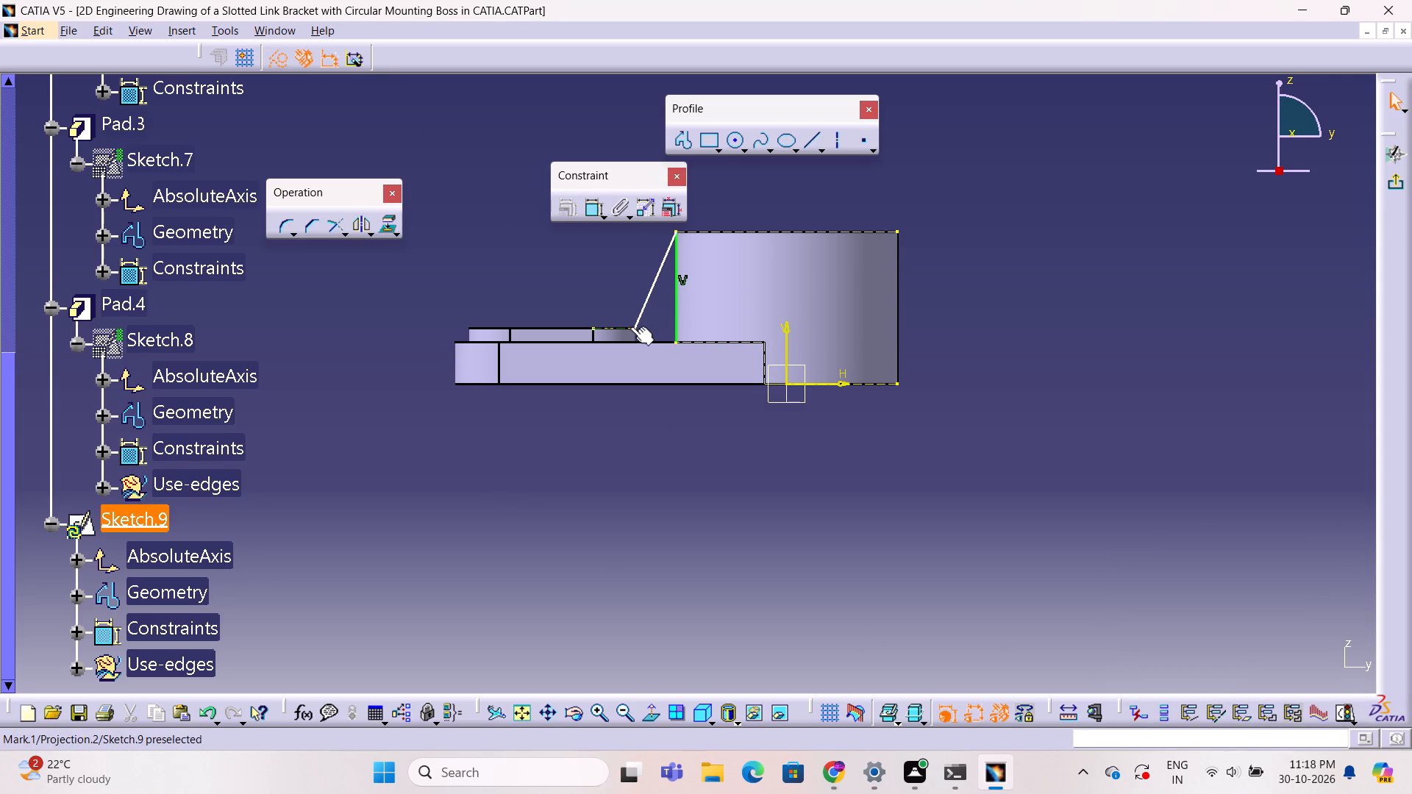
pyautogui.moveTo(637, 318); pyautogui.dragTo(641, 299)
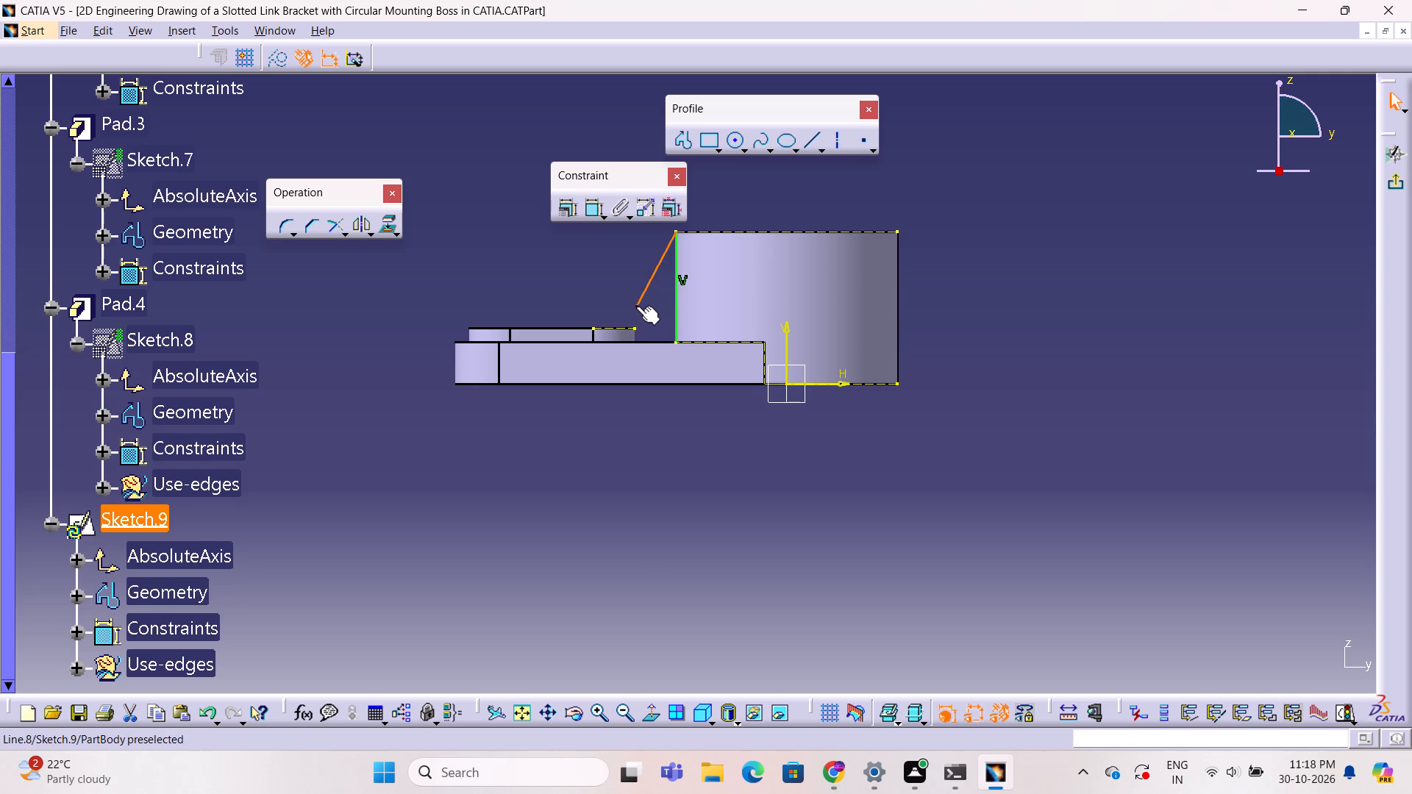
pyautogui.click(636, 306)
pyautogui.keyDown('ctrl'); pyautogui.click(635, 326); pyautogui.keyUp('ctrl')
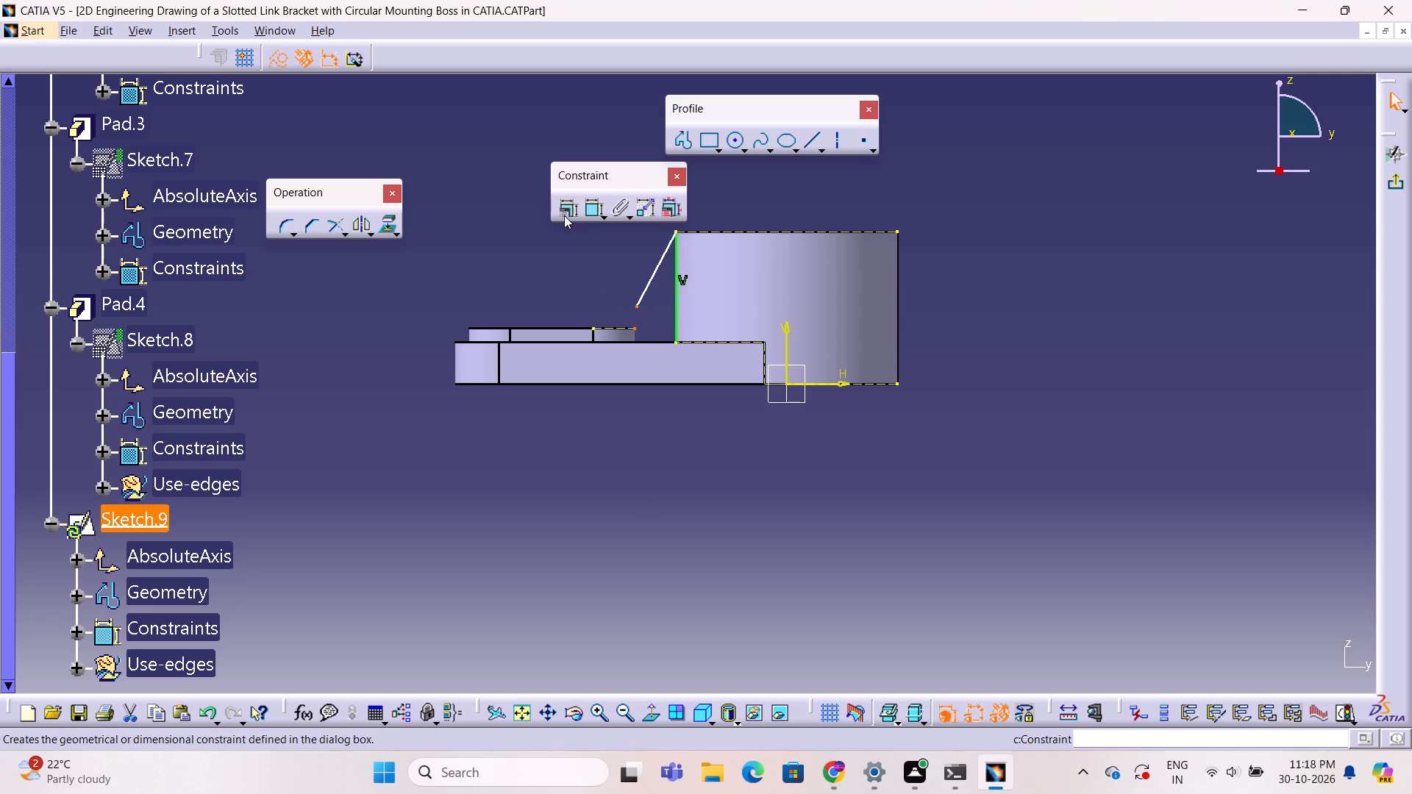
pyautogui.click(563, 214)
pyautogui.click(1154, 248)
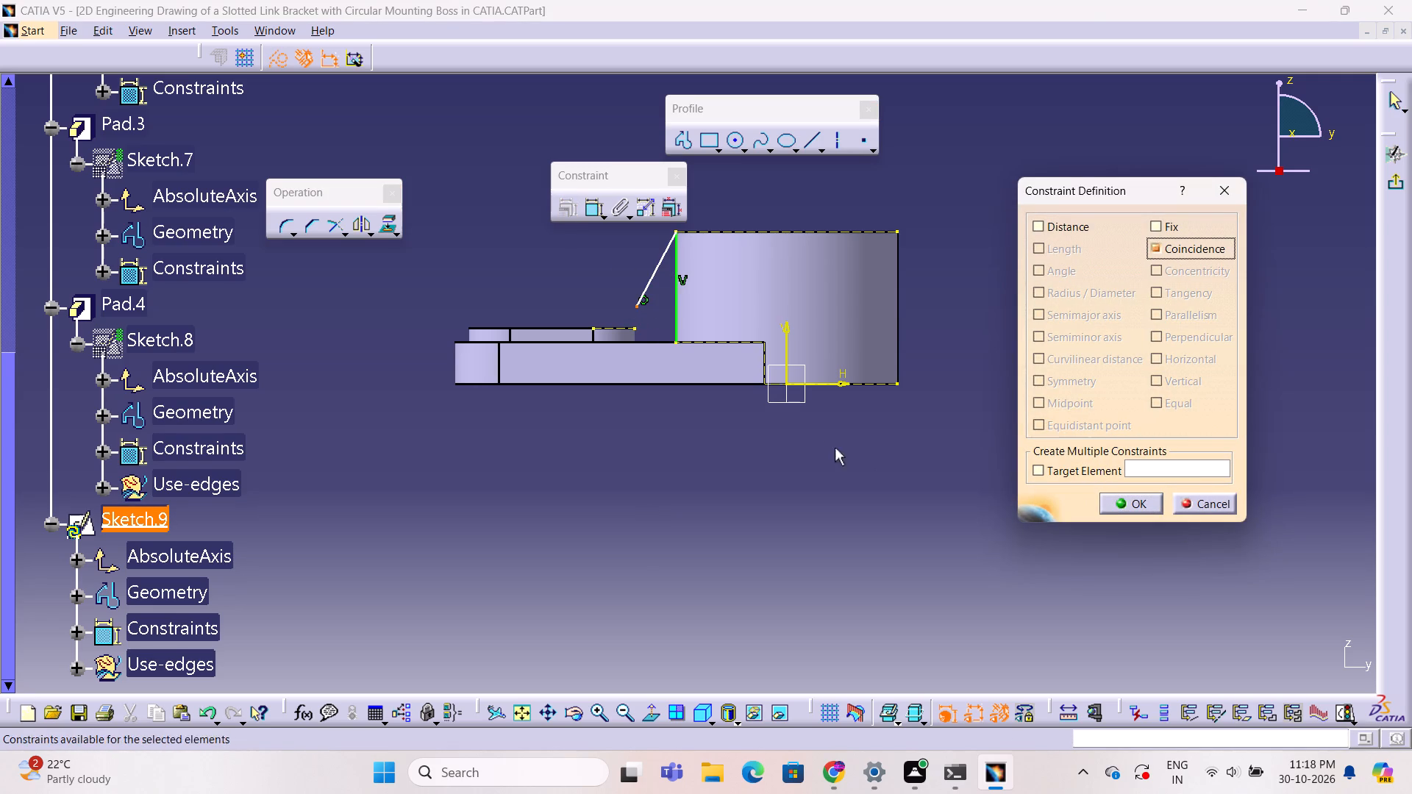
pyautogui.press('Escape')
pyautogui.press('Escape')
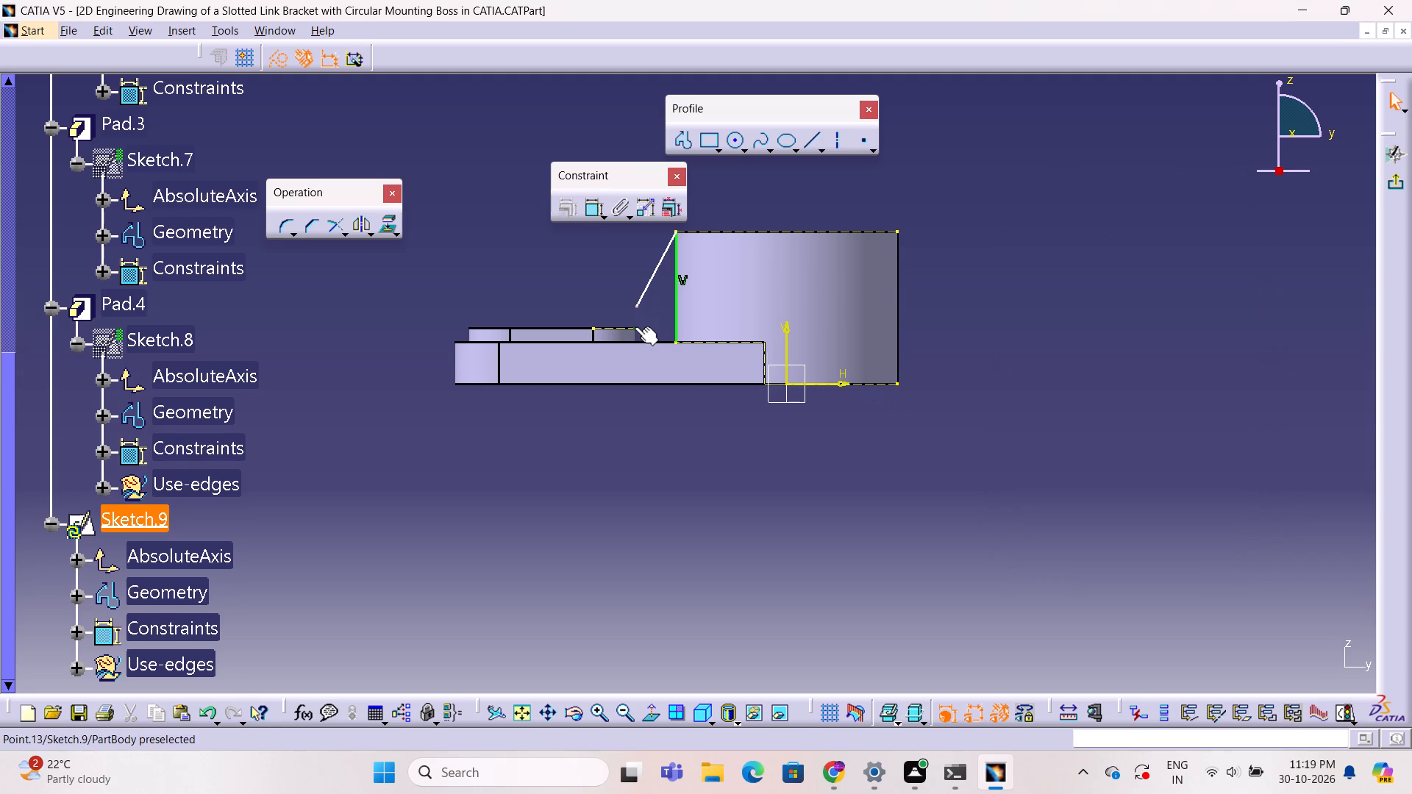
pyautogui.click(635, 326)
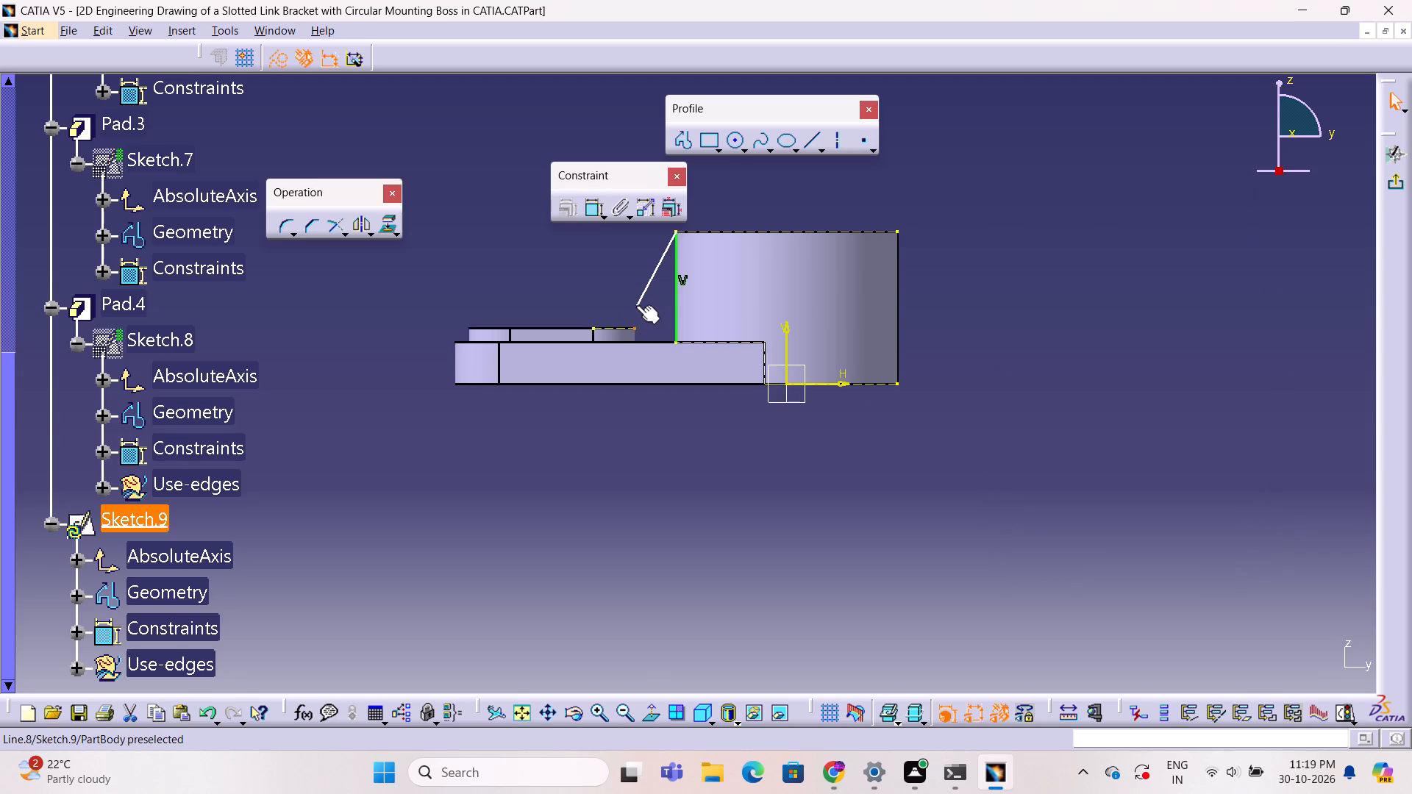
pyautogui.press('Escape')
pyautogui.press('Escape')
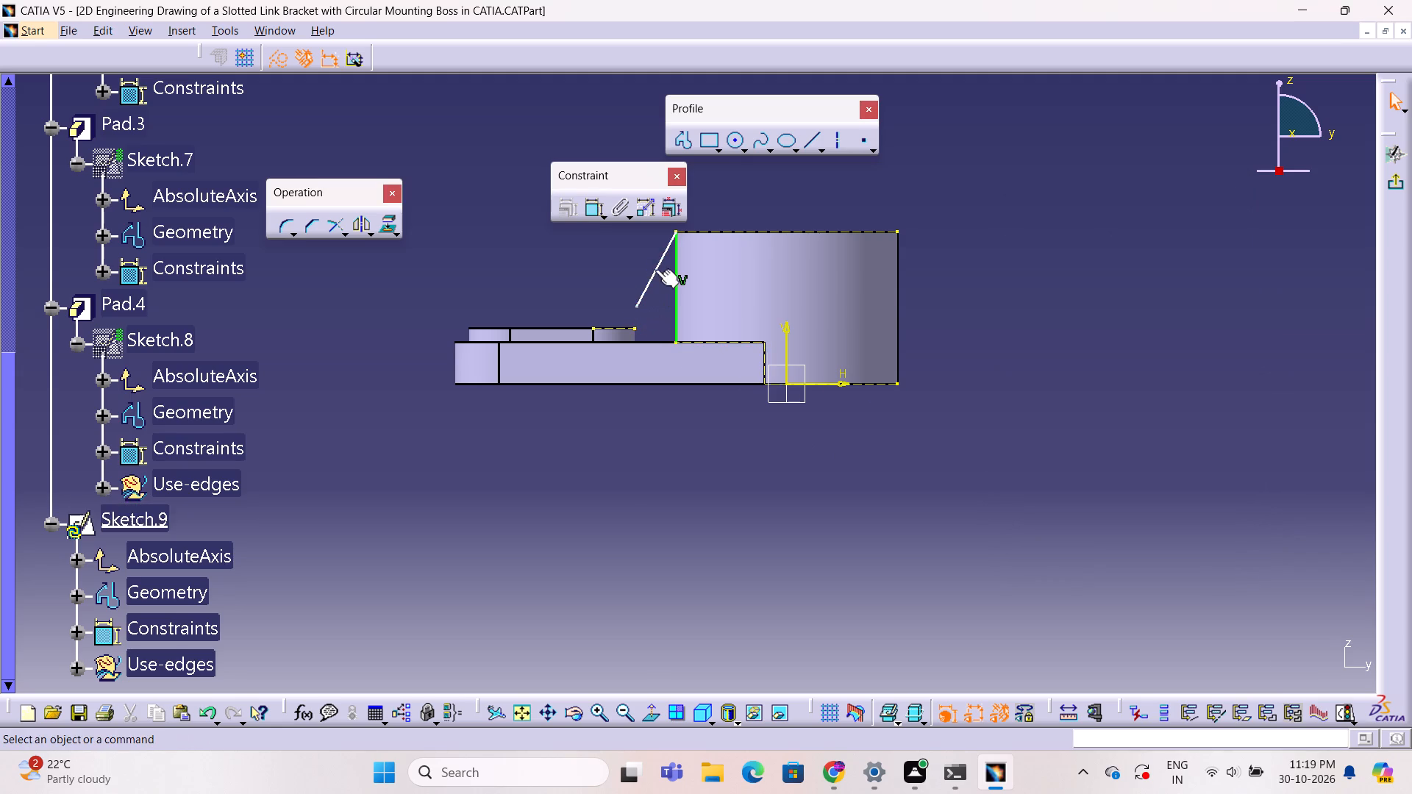
# Constrain the sloped line's lower endpoint coincident with the end of the projected construction edge, and exit the sketch.
pyautogui.moveTo(655, 270); pyautogui.dragTo(653, 283)
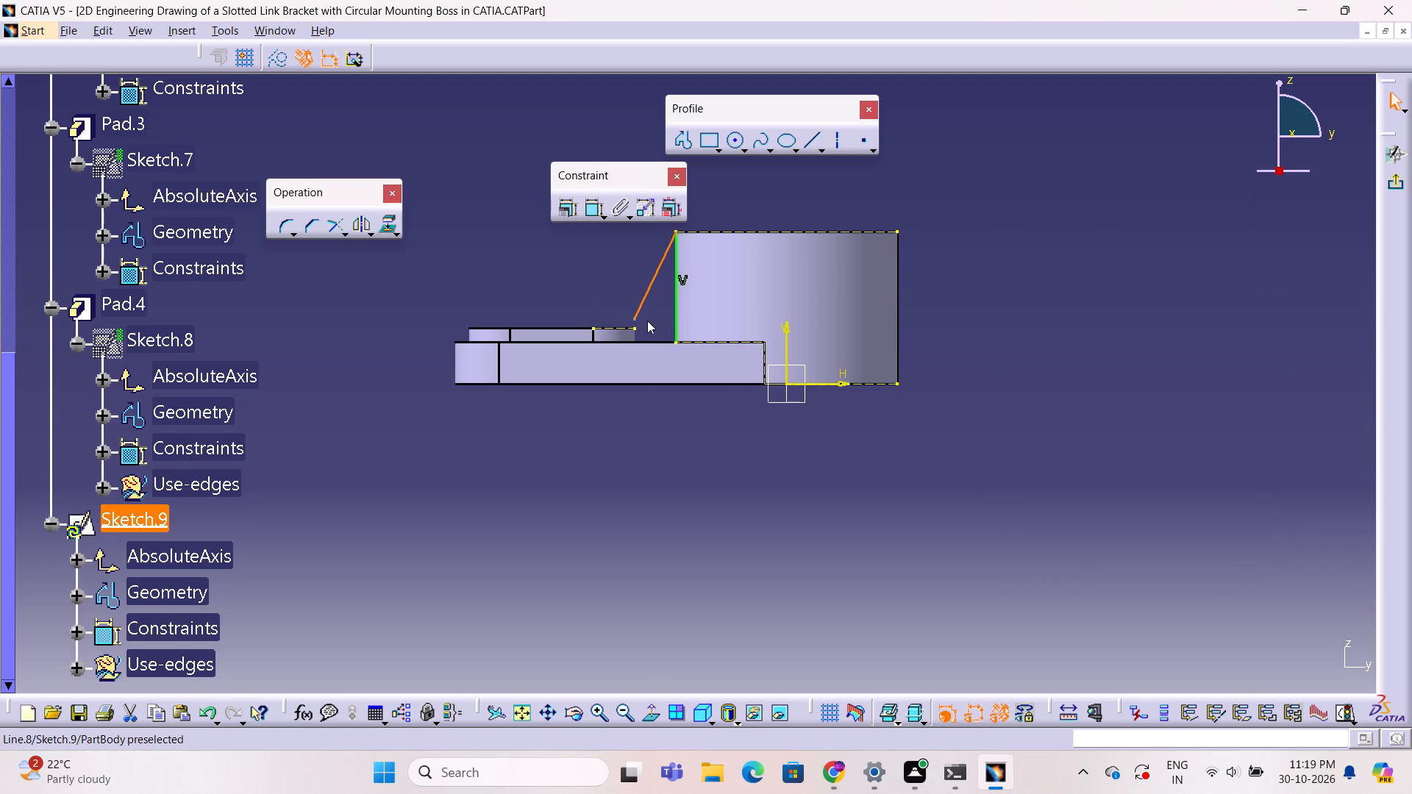
pyautogui.press('Escape')
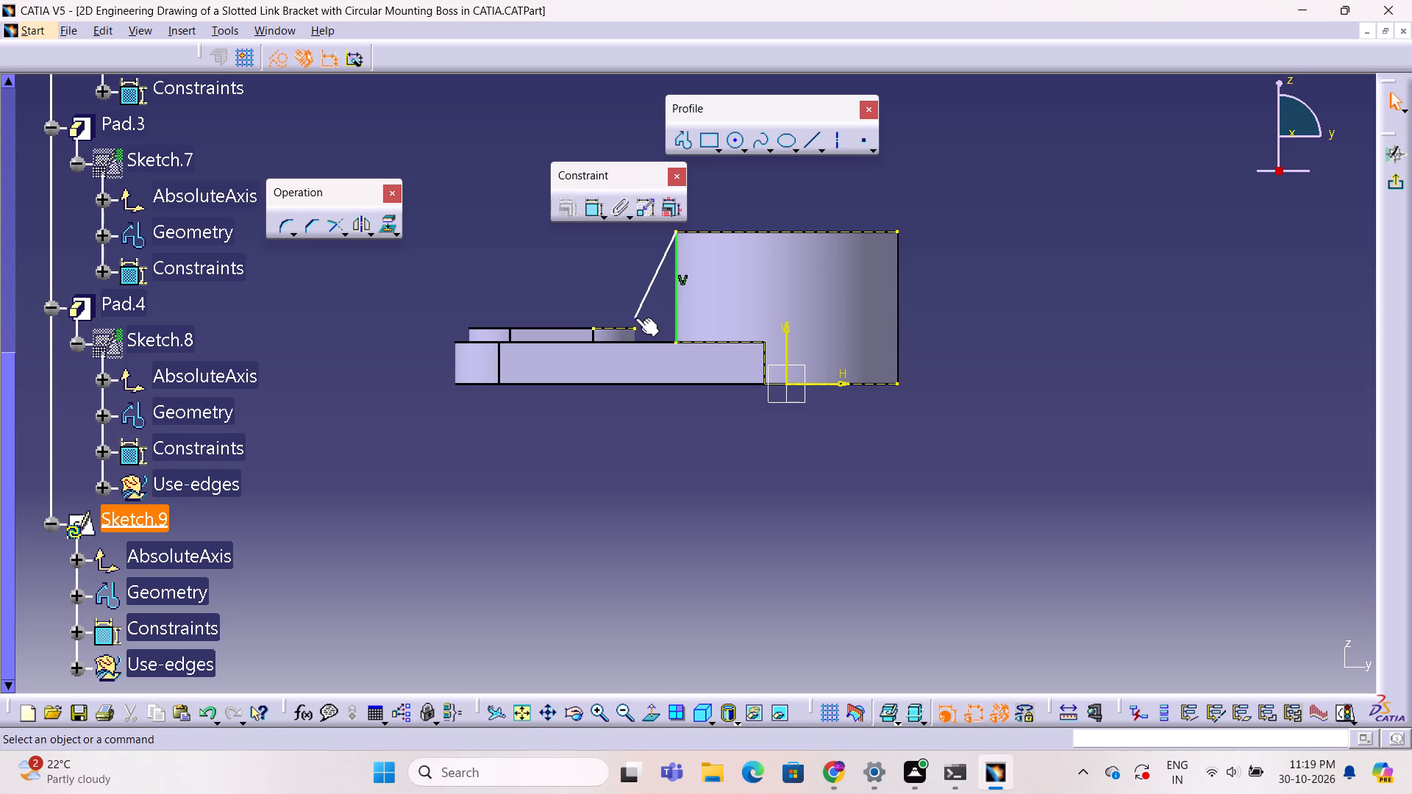
pyautogui.click(635, 318)
pyautogui.keyDown('ctrl'); pyautogui.click(635, 327); pyautogui.keyUp('ctrl')
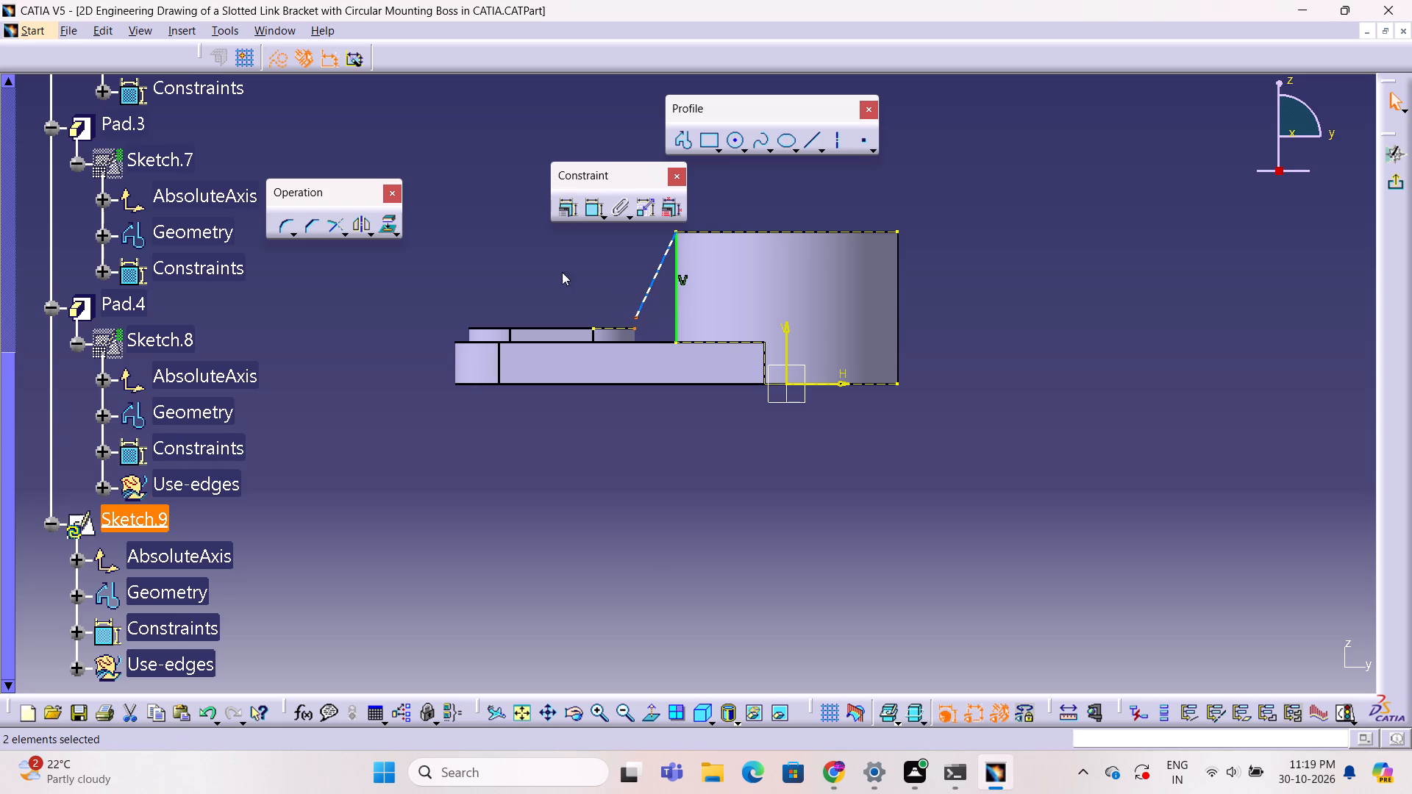
pyautogui.click(570, 217)
pyautogui.click(1155, 251)
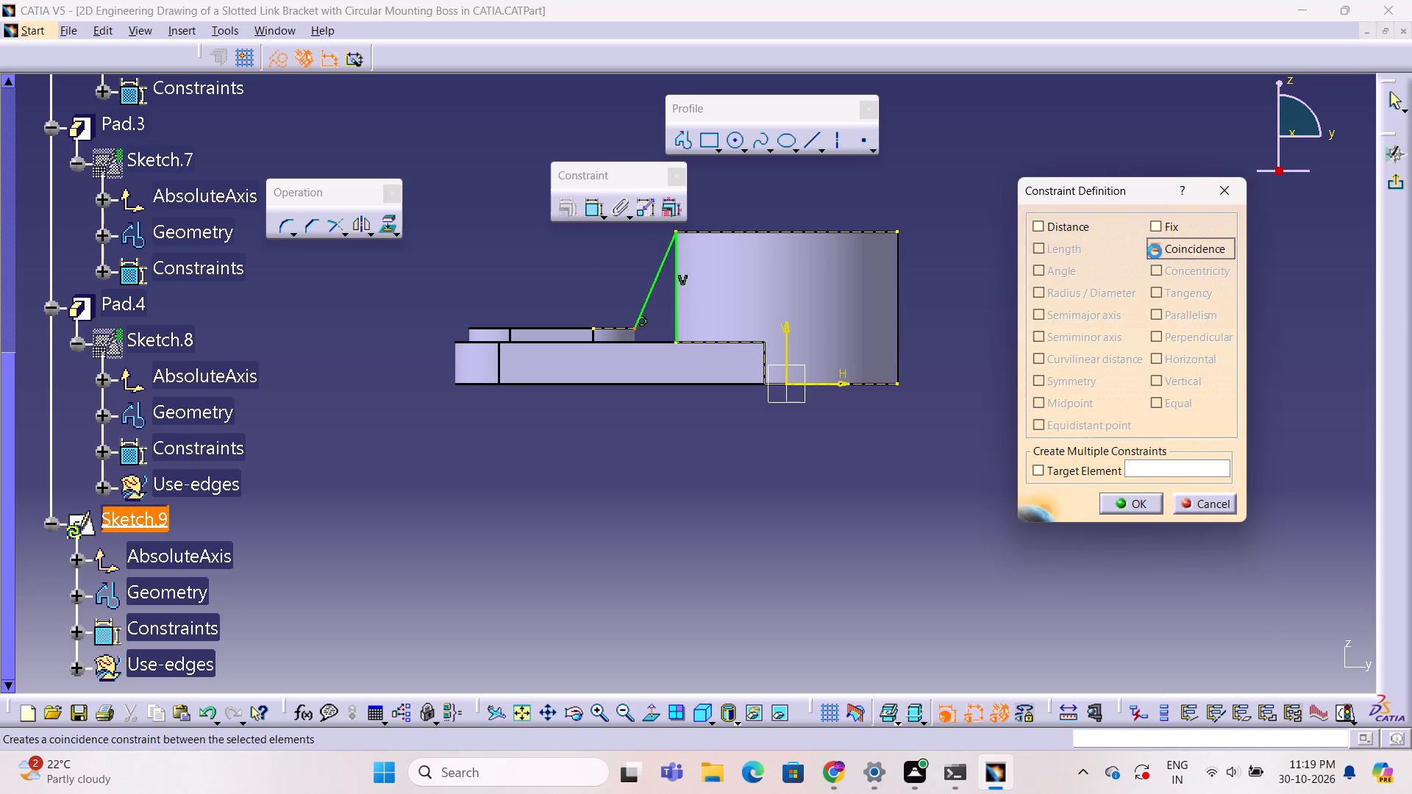
pyautogui.click(1137, 504)
pyautogui.click(1094, 536)
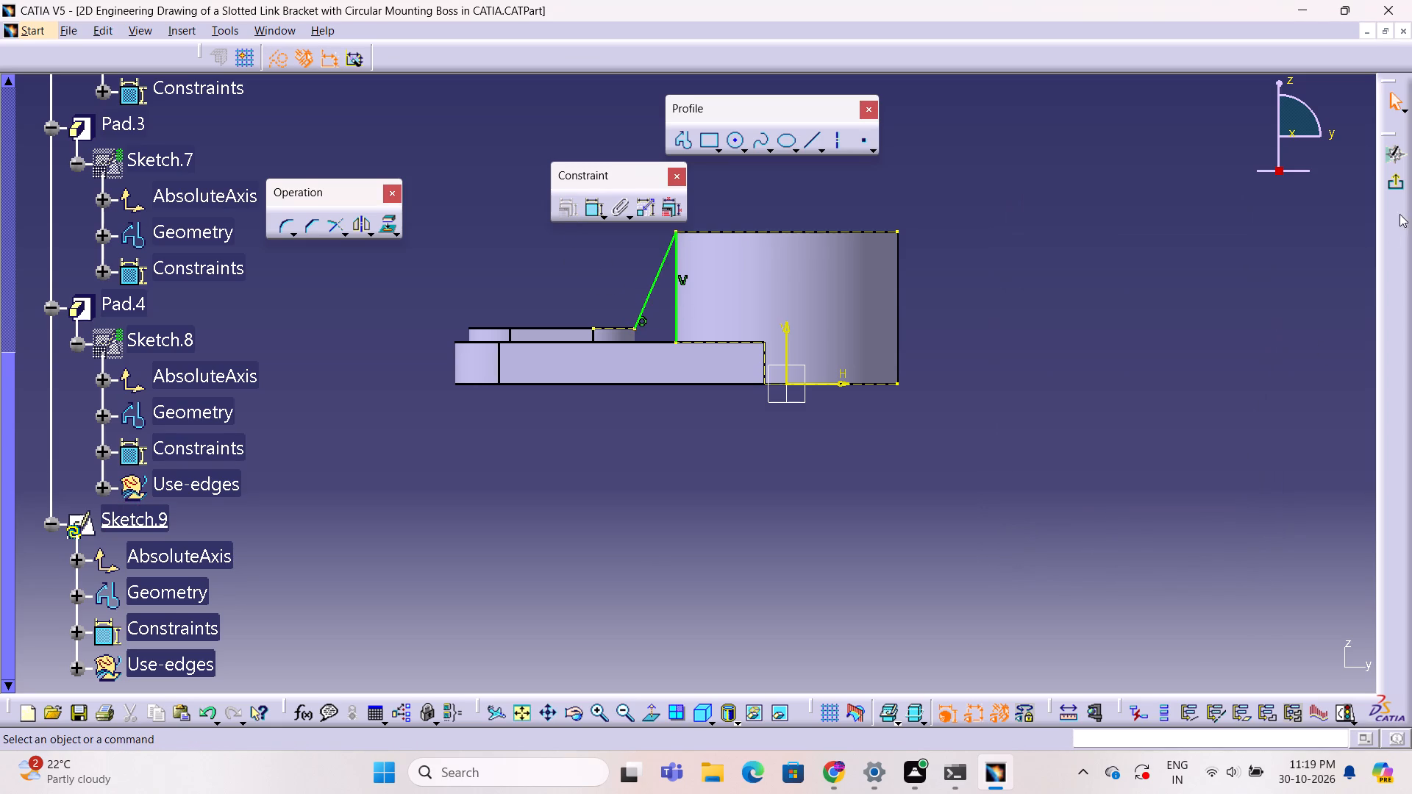
pyautogui.click(1405, 187)
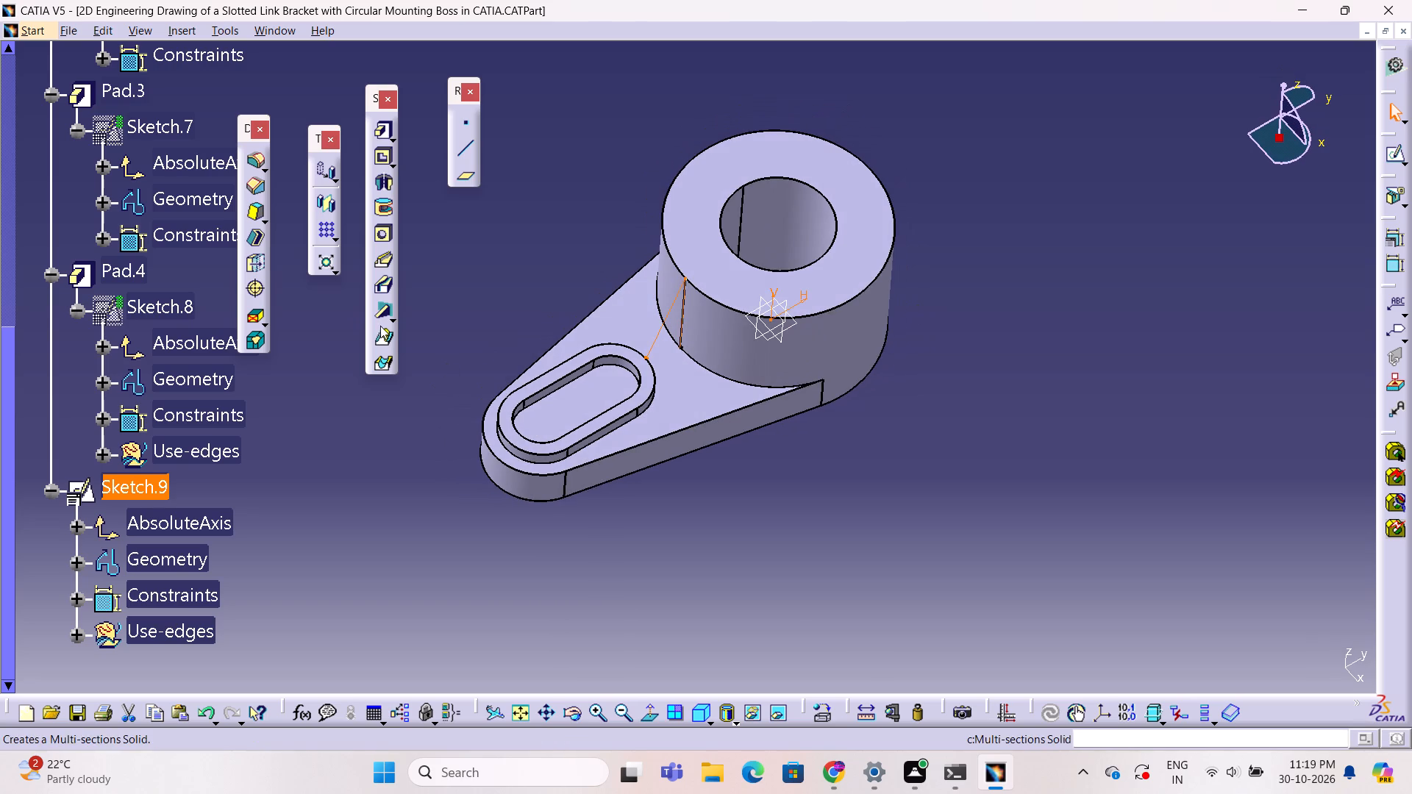
# Start a stiffener from Sketch.9 with a thickness of 10 mm, trying From Top mode before setting it to From Side.
pyautogui.click(382, 315)
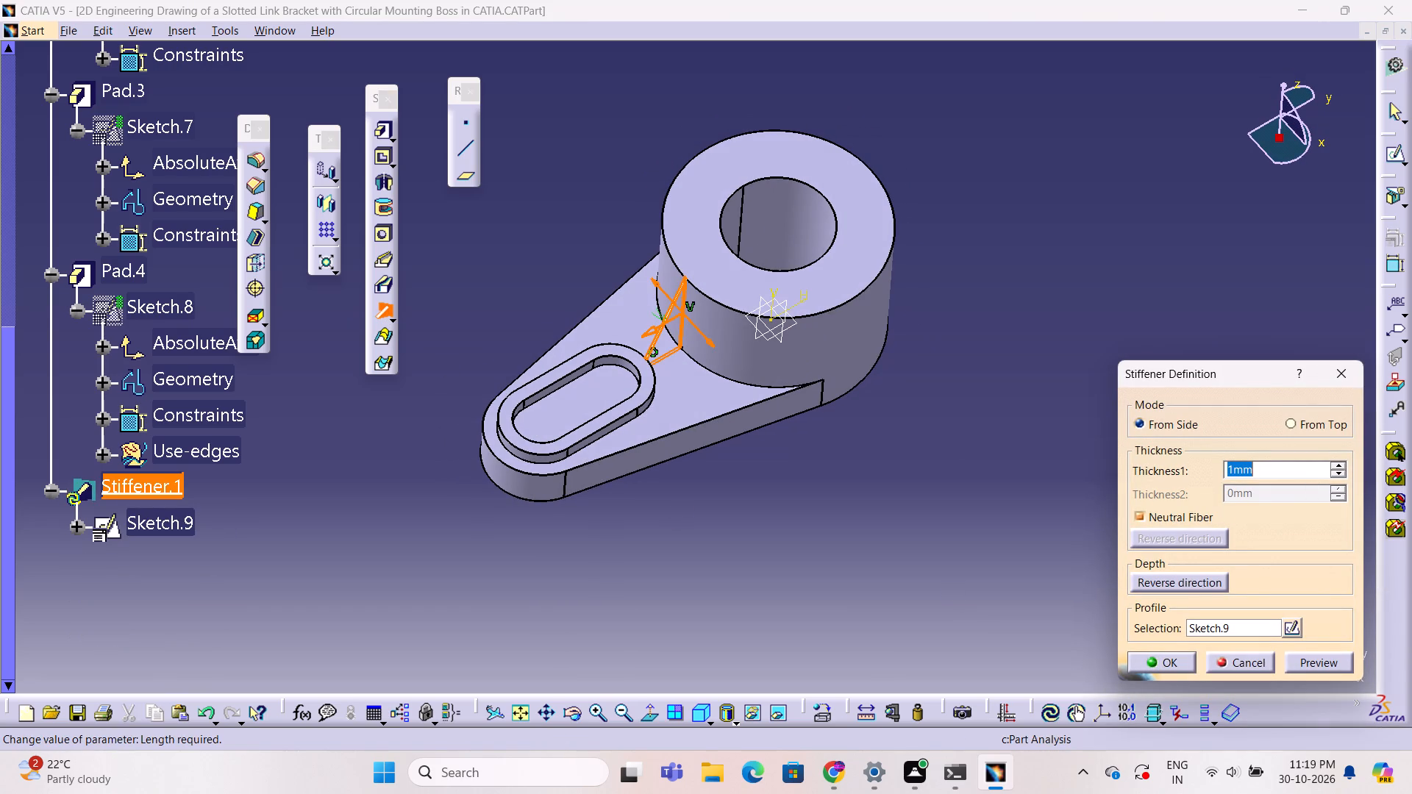
pyautogui.click(1282, 423)
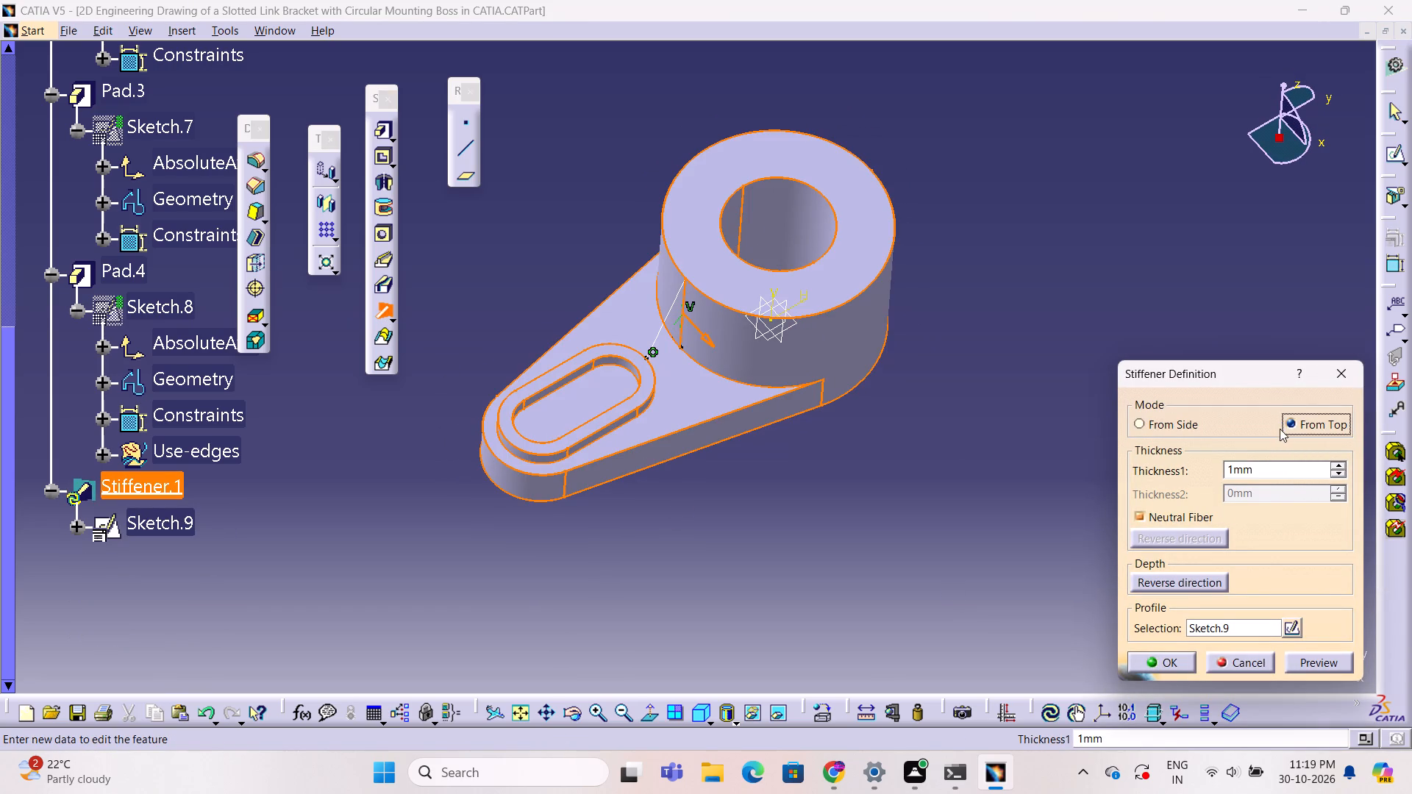
pyautogui.doubleClick(1289, 470)
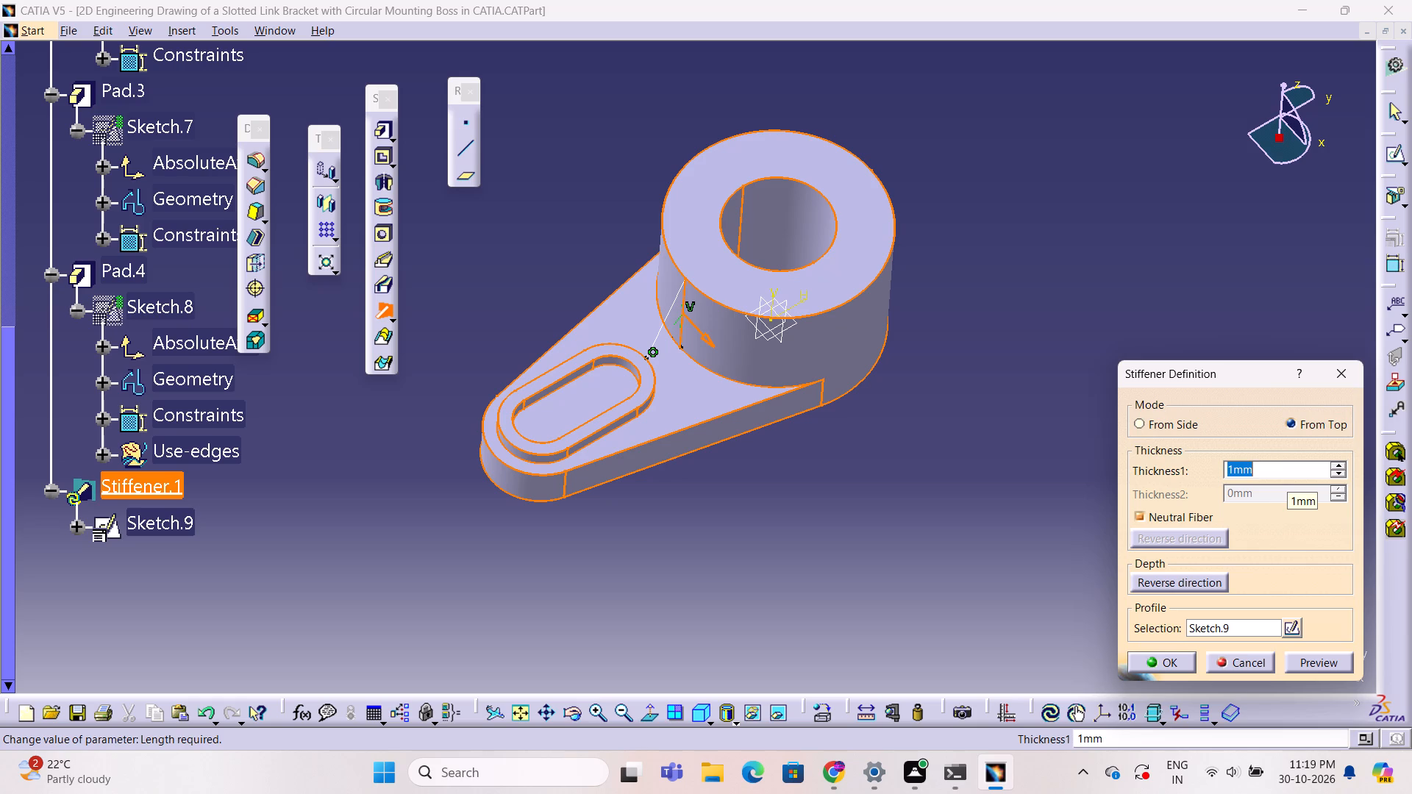
pyautogui.write('10')
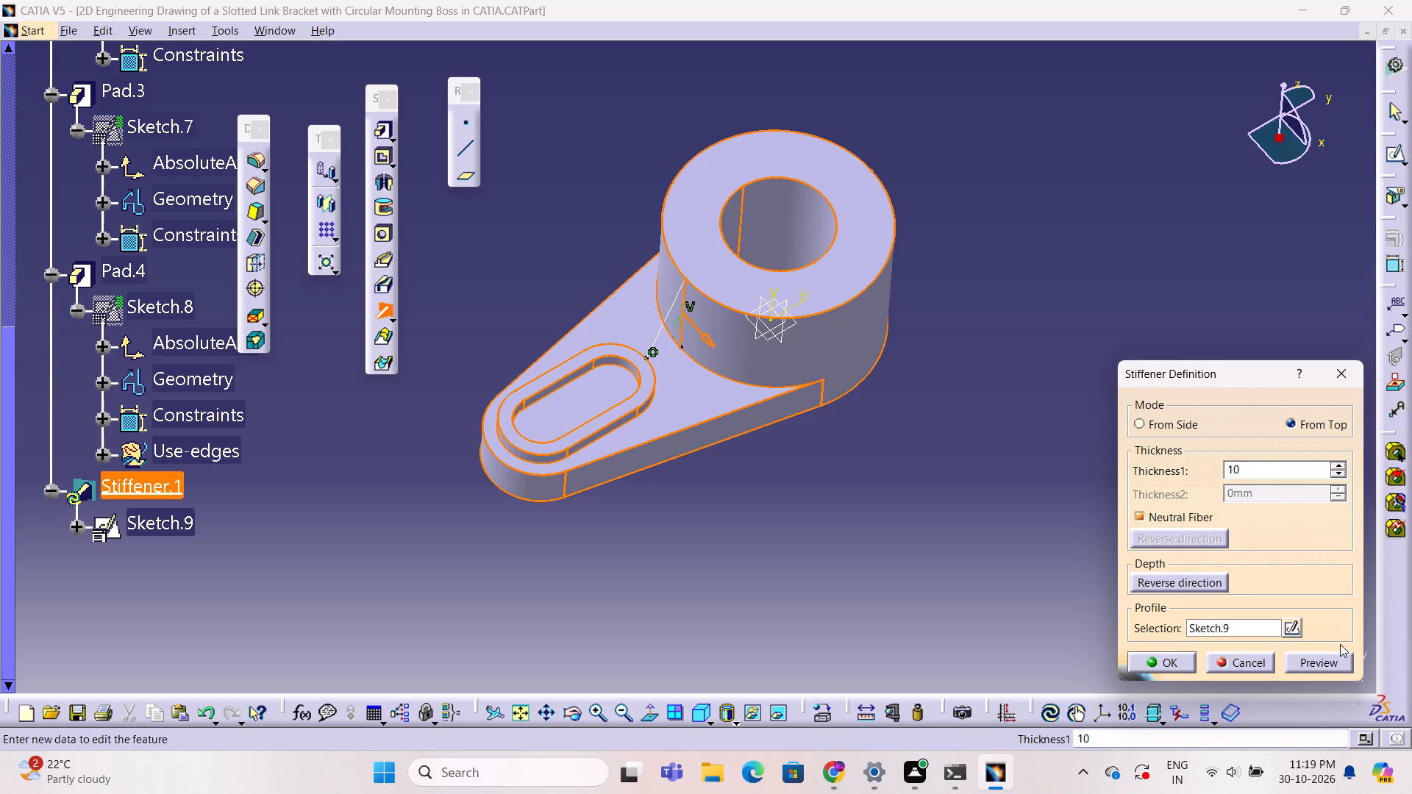
pyautogui.click(1341, 656)
pyautogui.click(844, 433)
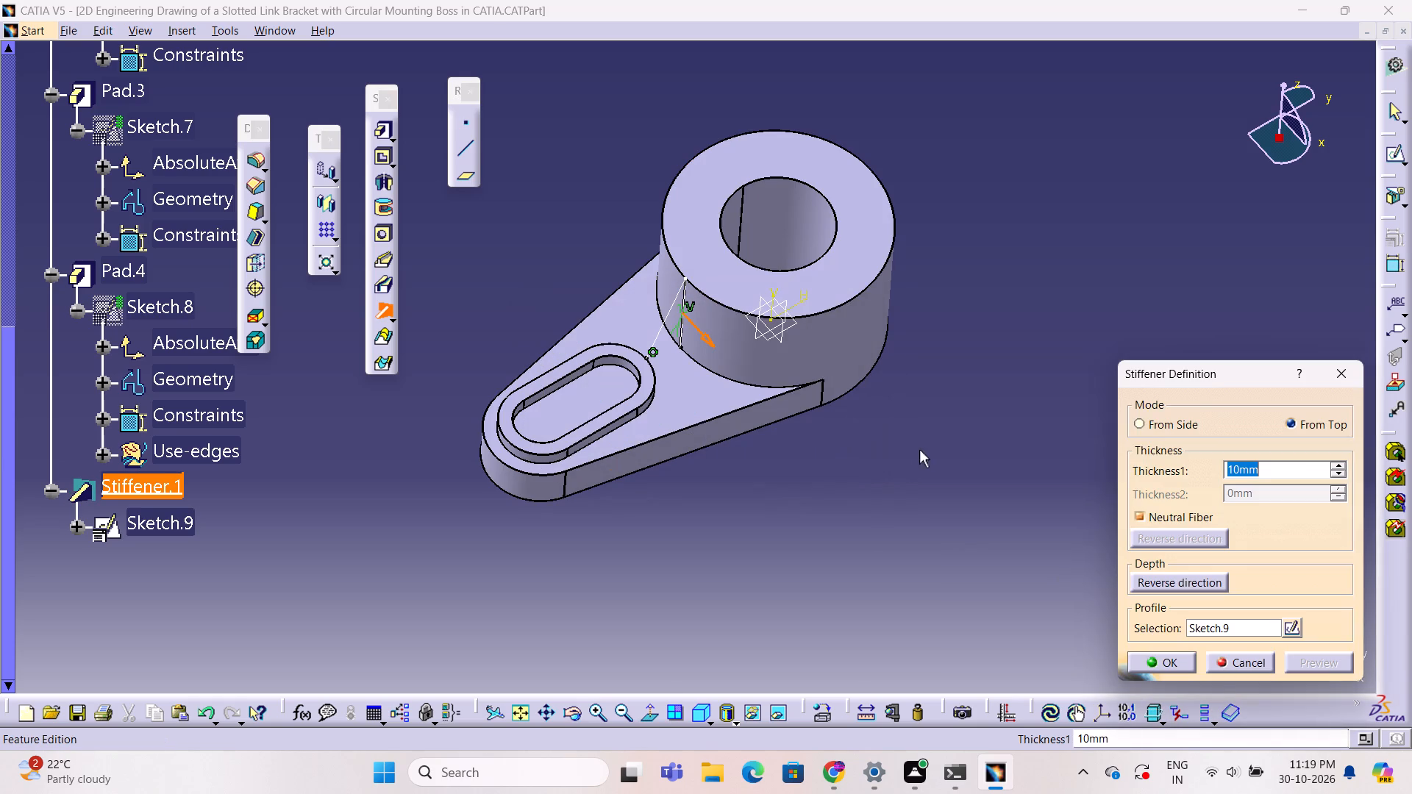
pyautogui.click(1129, 420)
pyautogui.click(1137, 421)
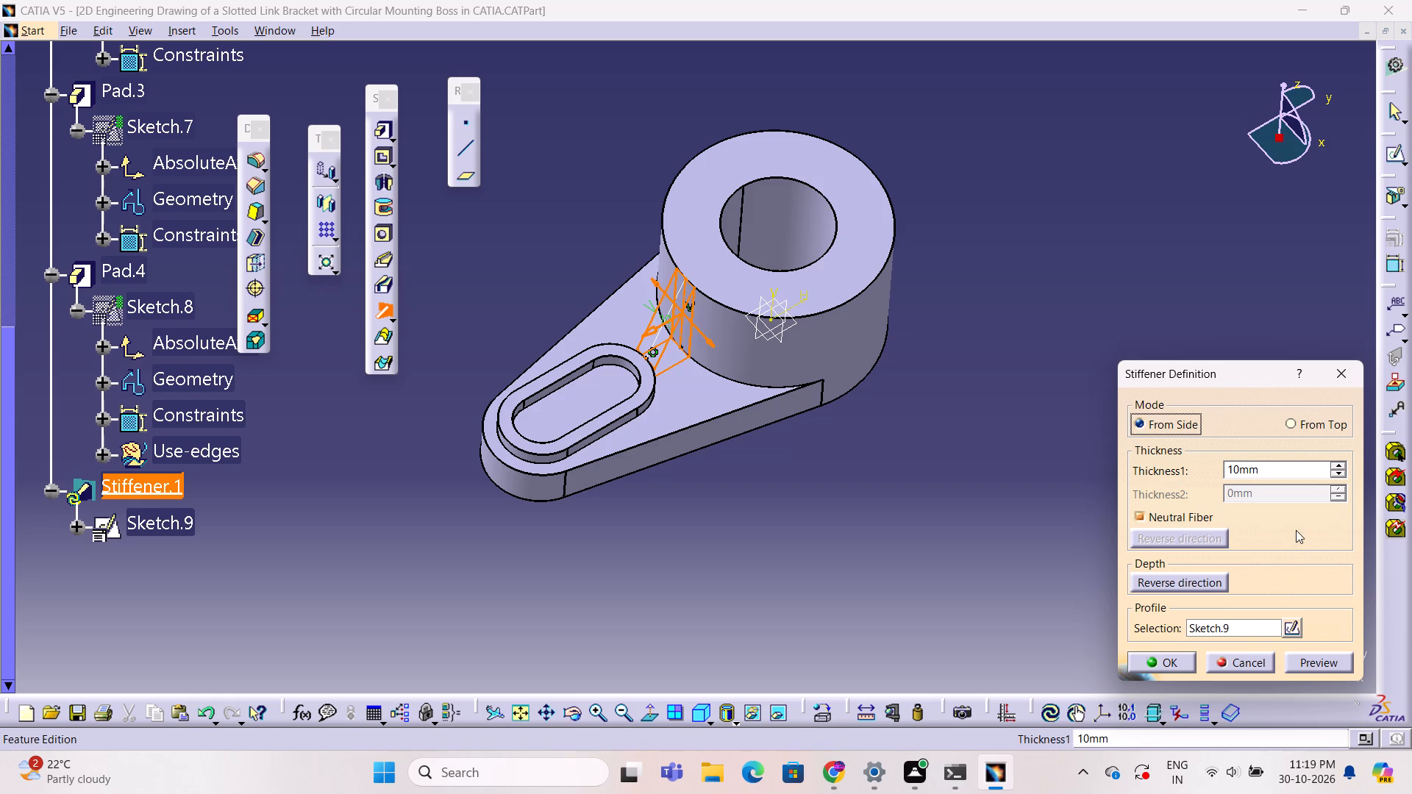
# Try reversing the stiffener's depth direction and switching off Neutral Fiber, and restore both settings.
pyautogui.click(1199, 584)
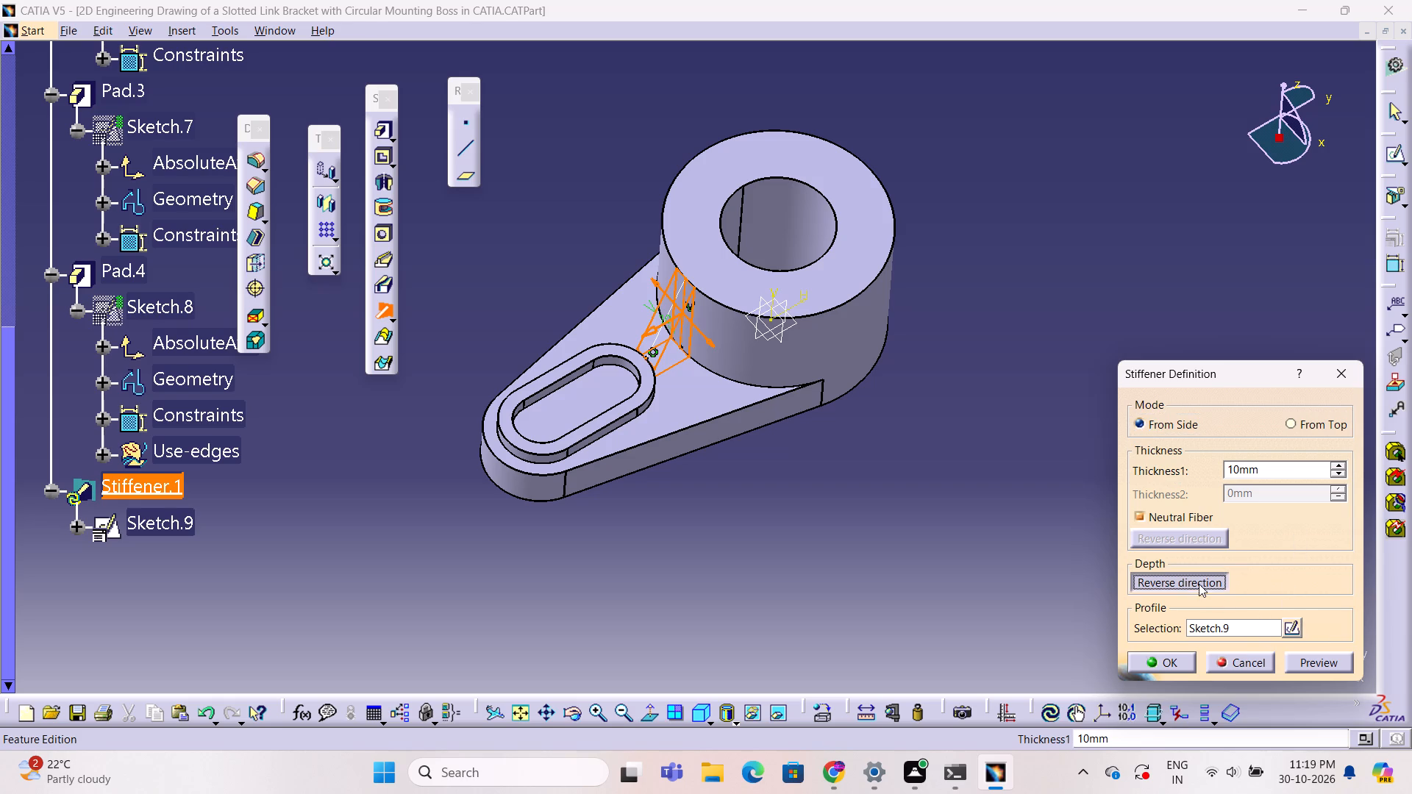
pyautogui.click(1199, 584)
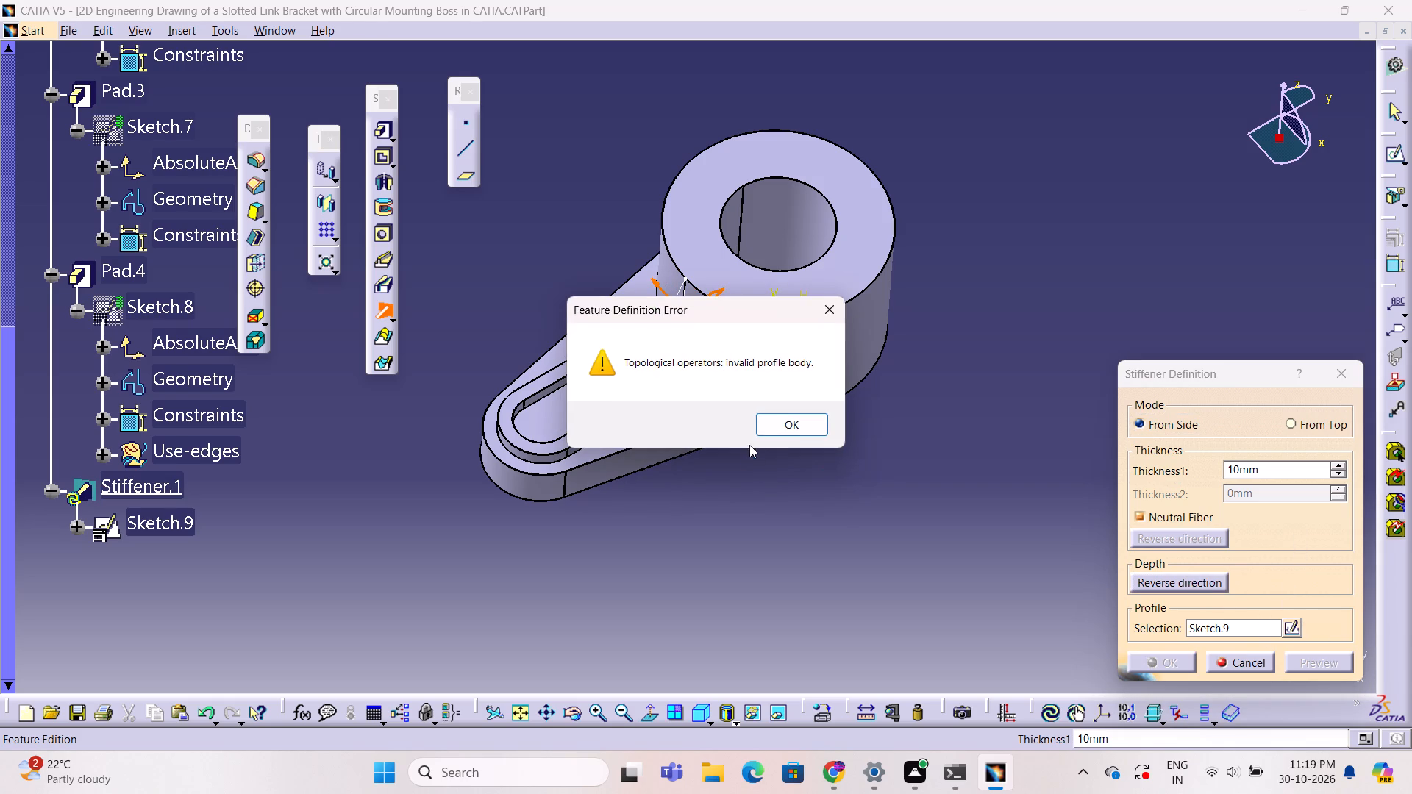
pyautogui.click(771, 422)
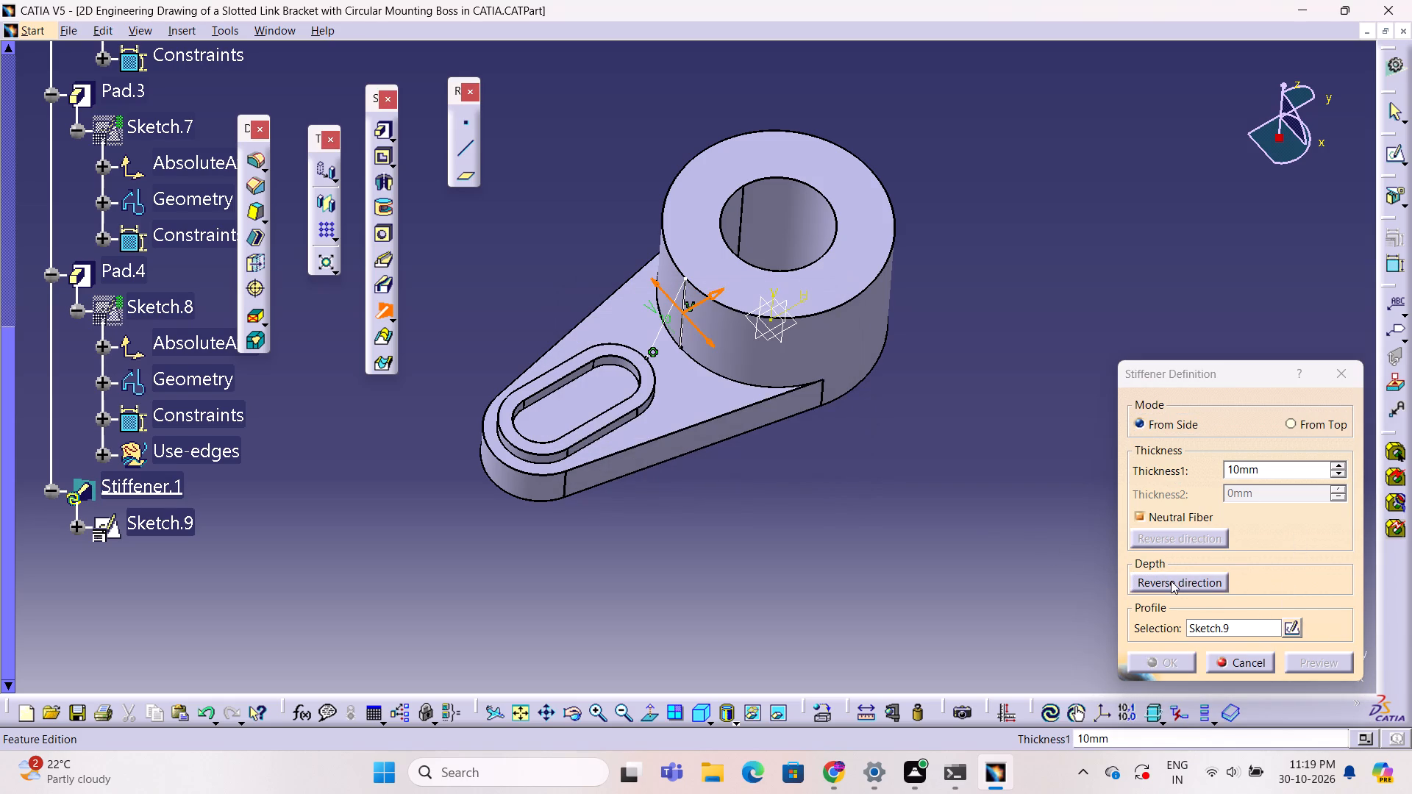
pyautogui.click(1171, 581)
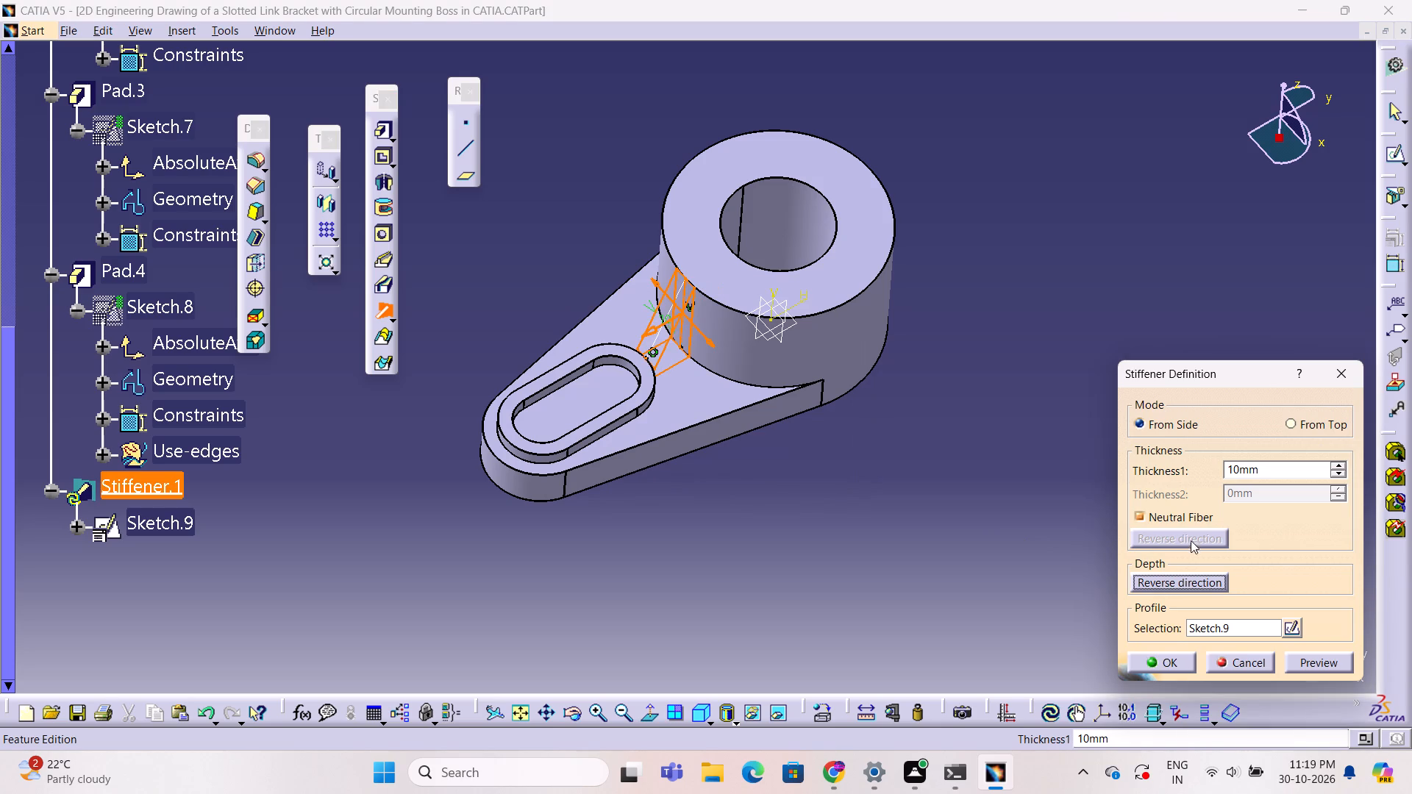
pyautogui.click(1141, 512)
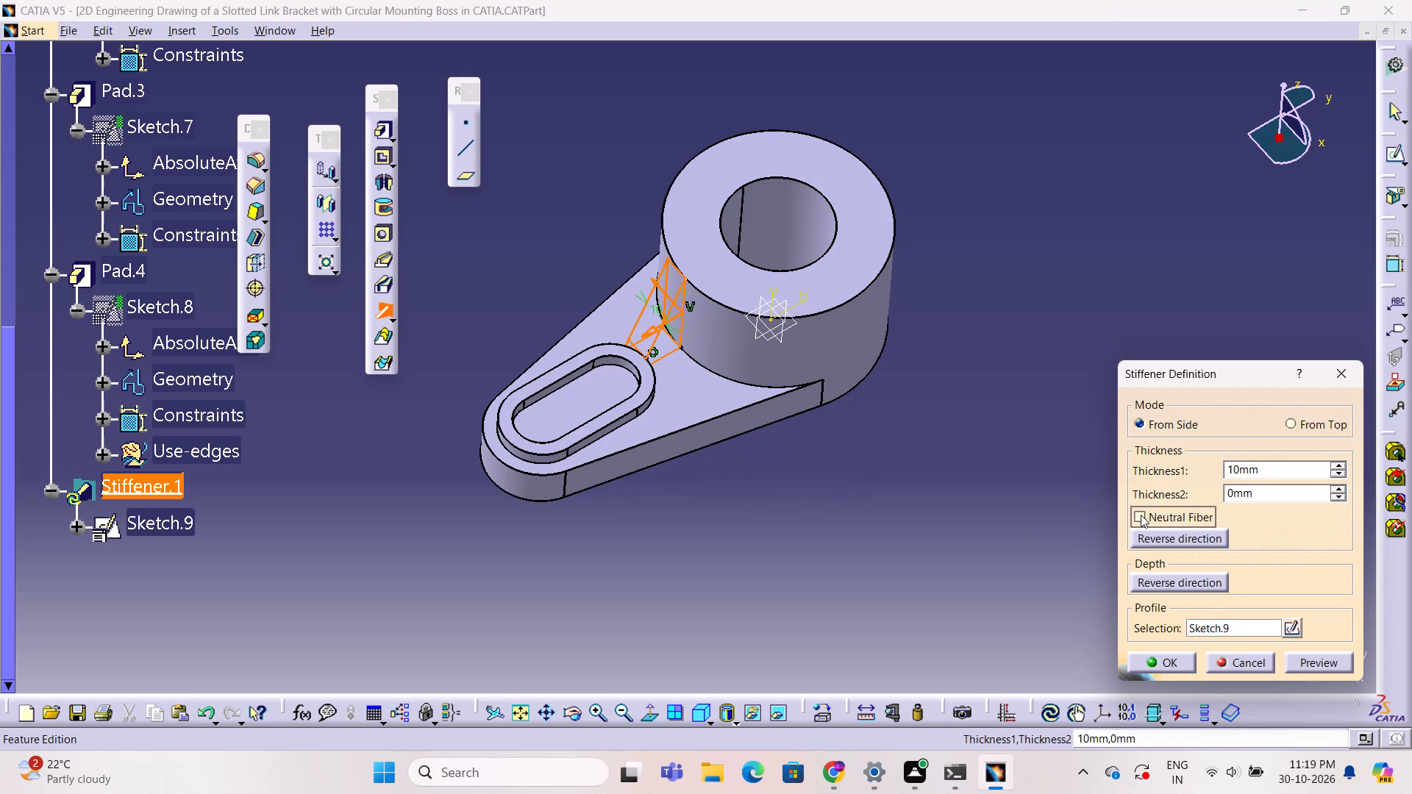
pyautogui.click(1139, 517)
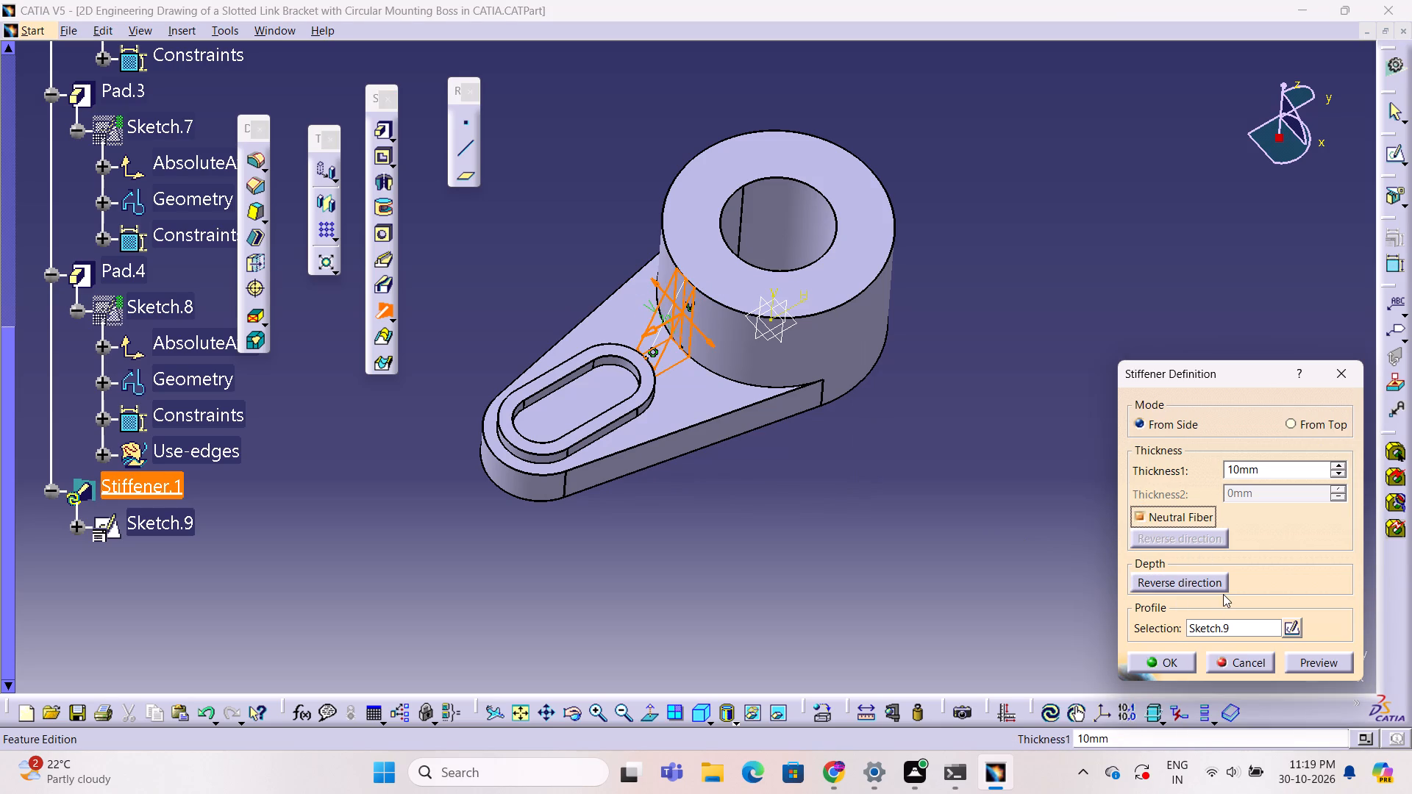
# Preview the 10 mm stiffener between the slot boss and the cylinder, inspect it from several angles, and create it.
pyautogui.scroll(-1, 1224, 594)
pyautogui.moveTo(1220, 365); pyautogui.dragTo(1198, 347)
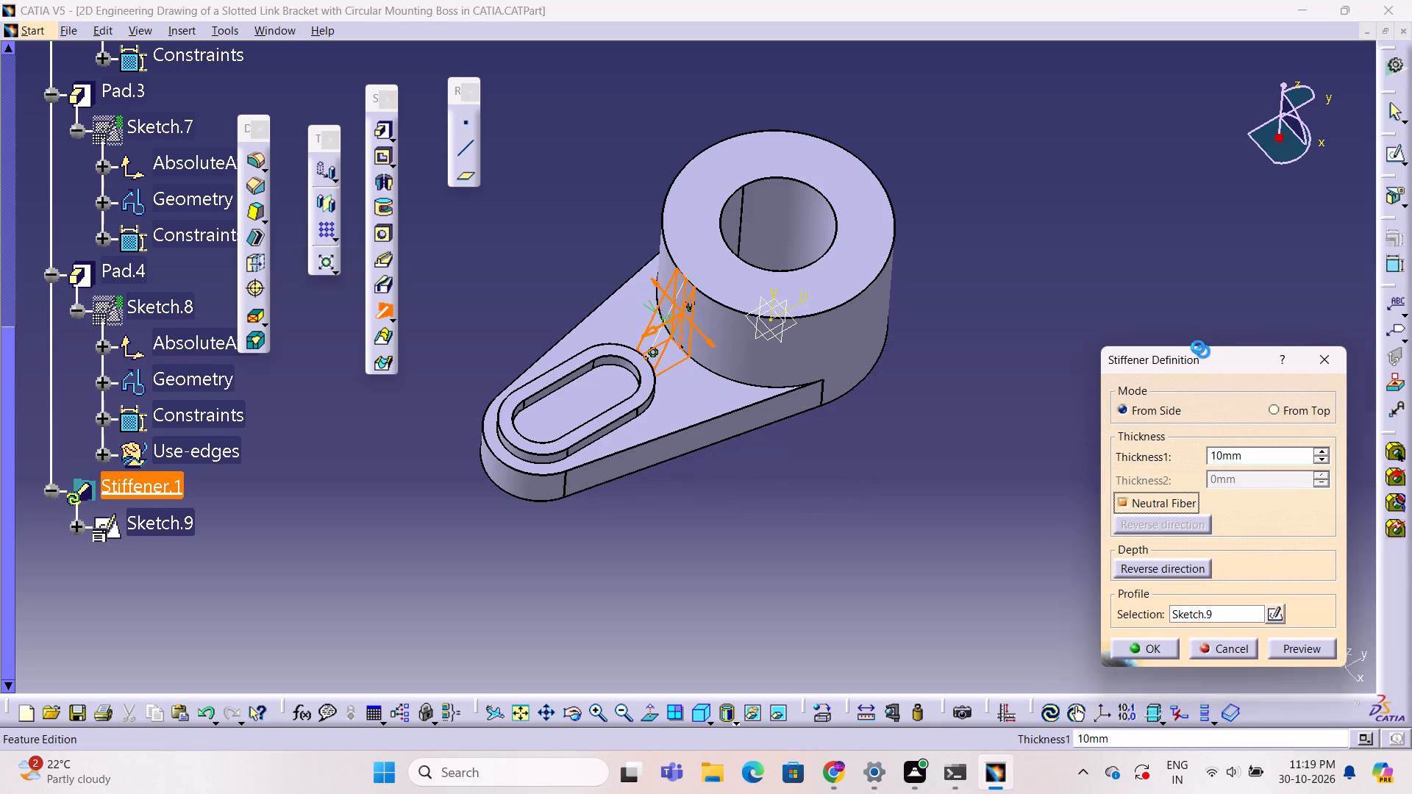
pyautogui.moveTo(1198, 347); pyautogui.dragTo(1122, 275)
pyautogui.keyDown('ctrl'); pyautogui.moveTo(895, 412); pyautogui.dragTo(707, 346, button='middle'); pyautogui.keyUp('ctrl')
pyautogui.keyDown('ctrl'); pyautogui.moveTo(893, 413); pyautogui.dragTo(707, 346, button='right'); pyautogui.keyUp('ctrl')
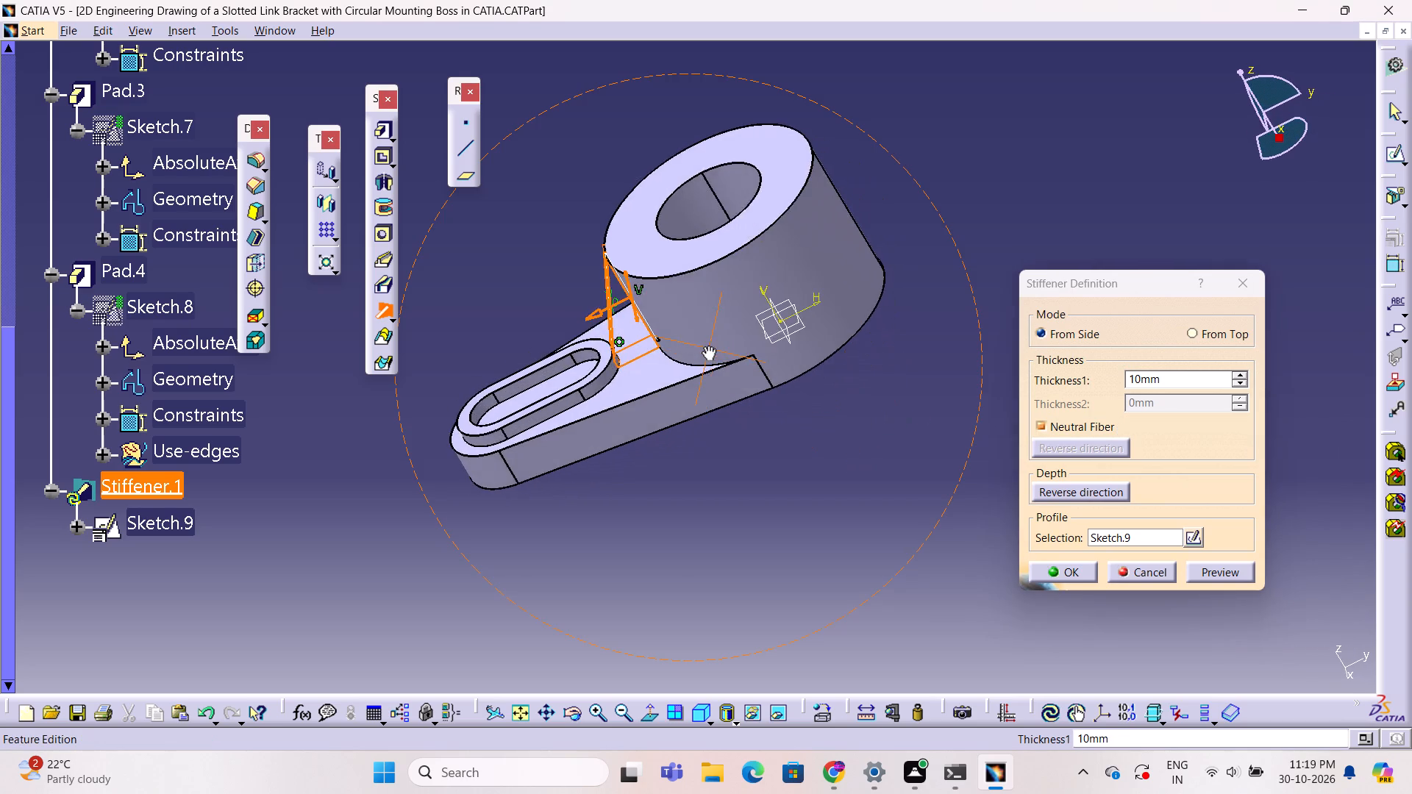
pyautogui.keyDown('ctrl'); pyautogui.moveTo(707, 346); pyautogui.dragTo(802, 350, button='middle'); pyautogui.keyUp('ctrl')
pyautogui.keyDown('ctrl'); pyautogui.moveTo(707, 346); pyautogui.dragTo(802, 350, button='right'); pyautogui.keyUp('ctrl')
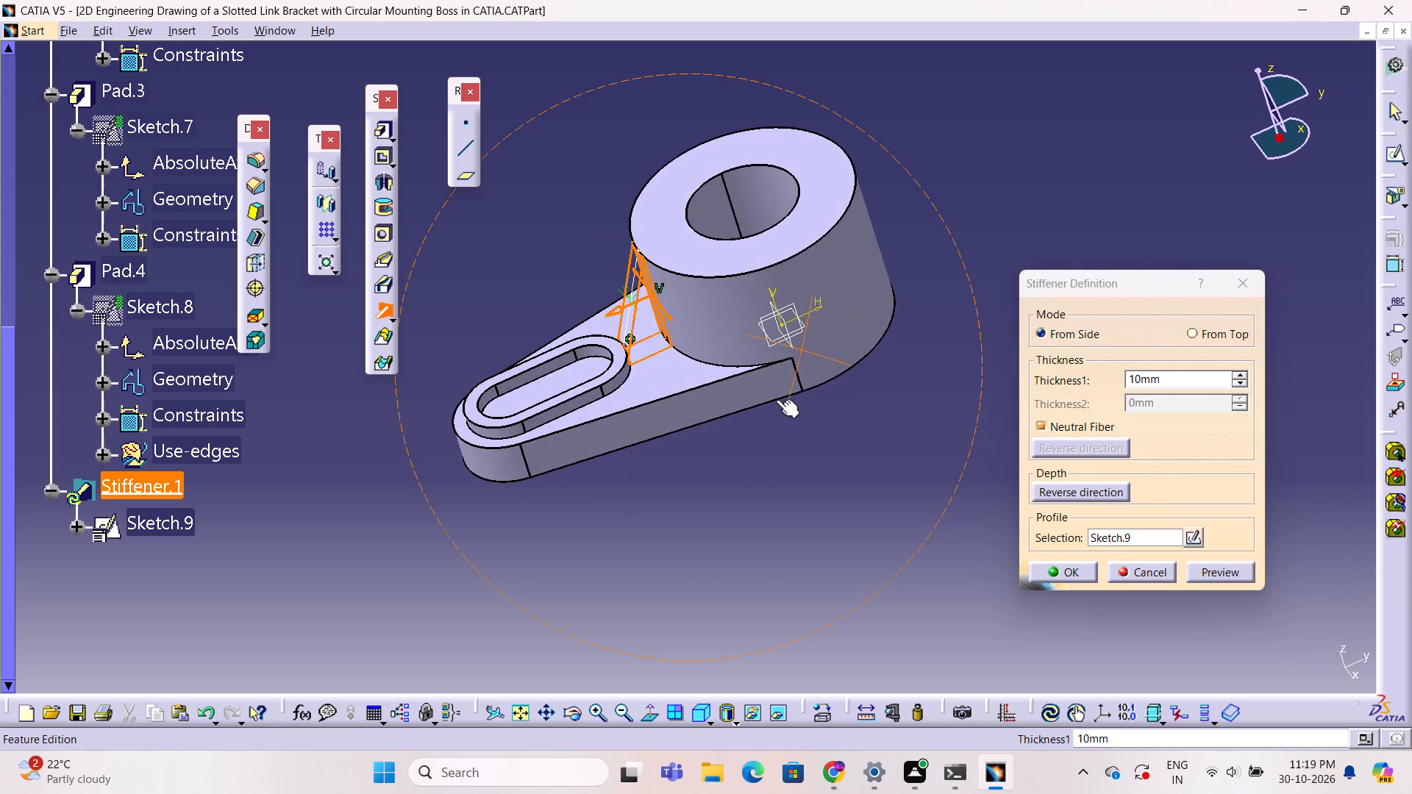
pyautogui.keyDown('ctrl'); pyautogui.moveTo(776, 399); pyautogui.dragTo(777, 273, button='middle'); pyautogui.keyUp('ctrl')
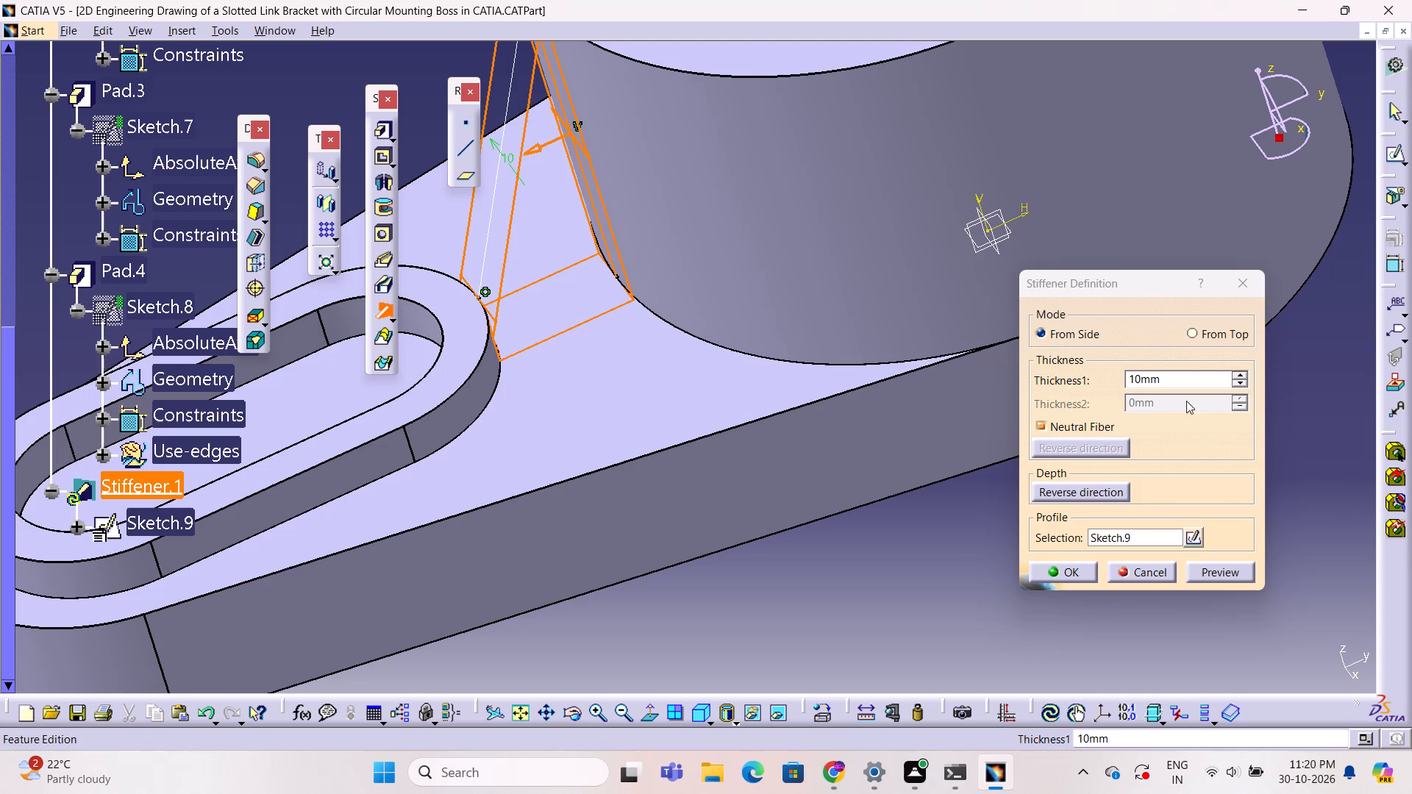
pyautogui.click(1208, 576)
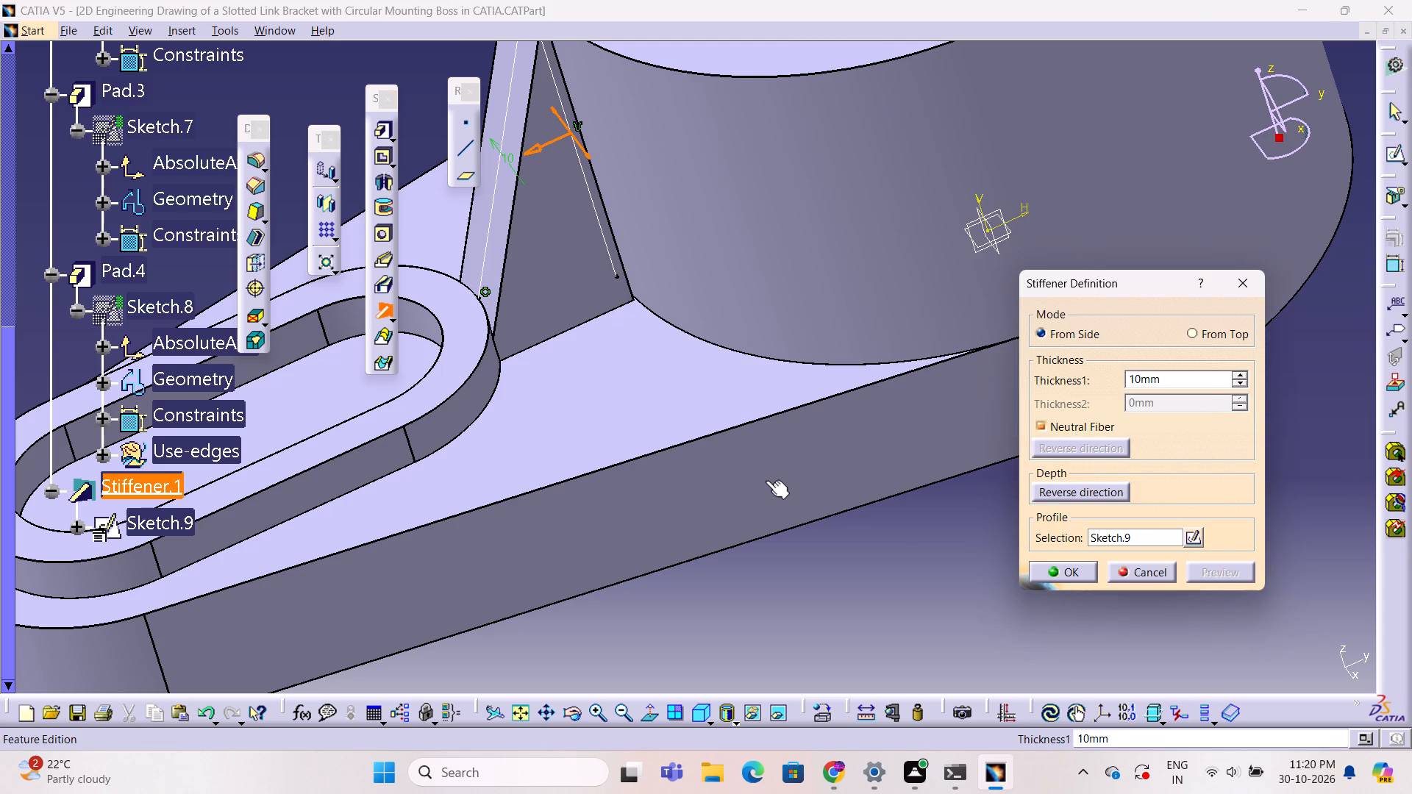
pyautogui.keyDown('ctrl'); pyautogui.moveTo(762, 479); pyautogui.dragTo(589, 504, button='middle'); pyautogui.keyUp('ctrl')
pyautogui.keyDown('ctrl'); pyautogui.moveTo(762, 479); pyautogui.dragTo(589, 504, button='right'); pyautogui.keyUp('ctrl')
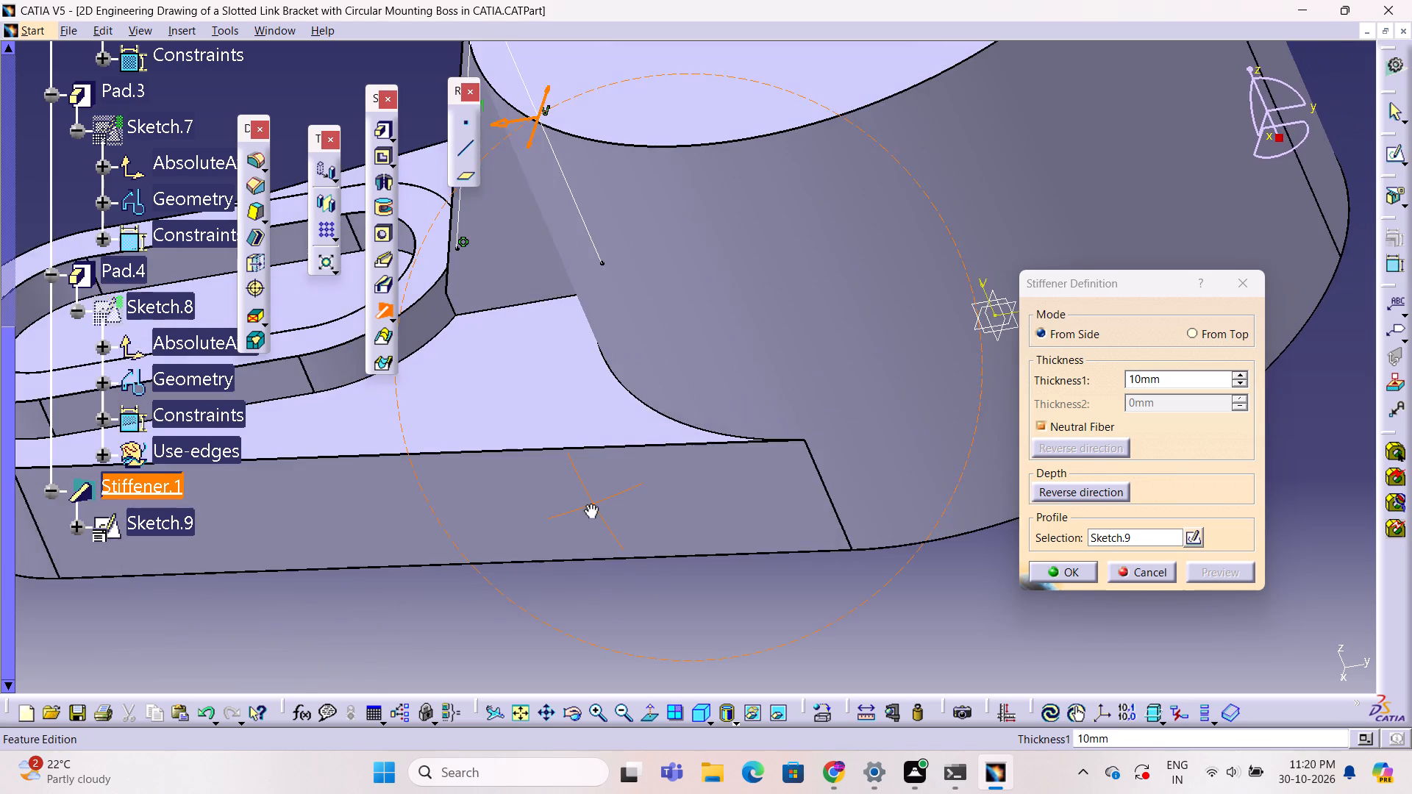
pyautogui.keyDown('ctrl'); pyautogui.moveTo(589, 504); pyautogui.dragTo(806, 593, button='middle'); pyautogui.keyUp('ctrl')
pyautogui.keyDown('ctrl'); pyautogui.moveTo(589, 504); pyautogui.dragTo(806, 593, button='right'); pyautogui.keyUp('ctrl')
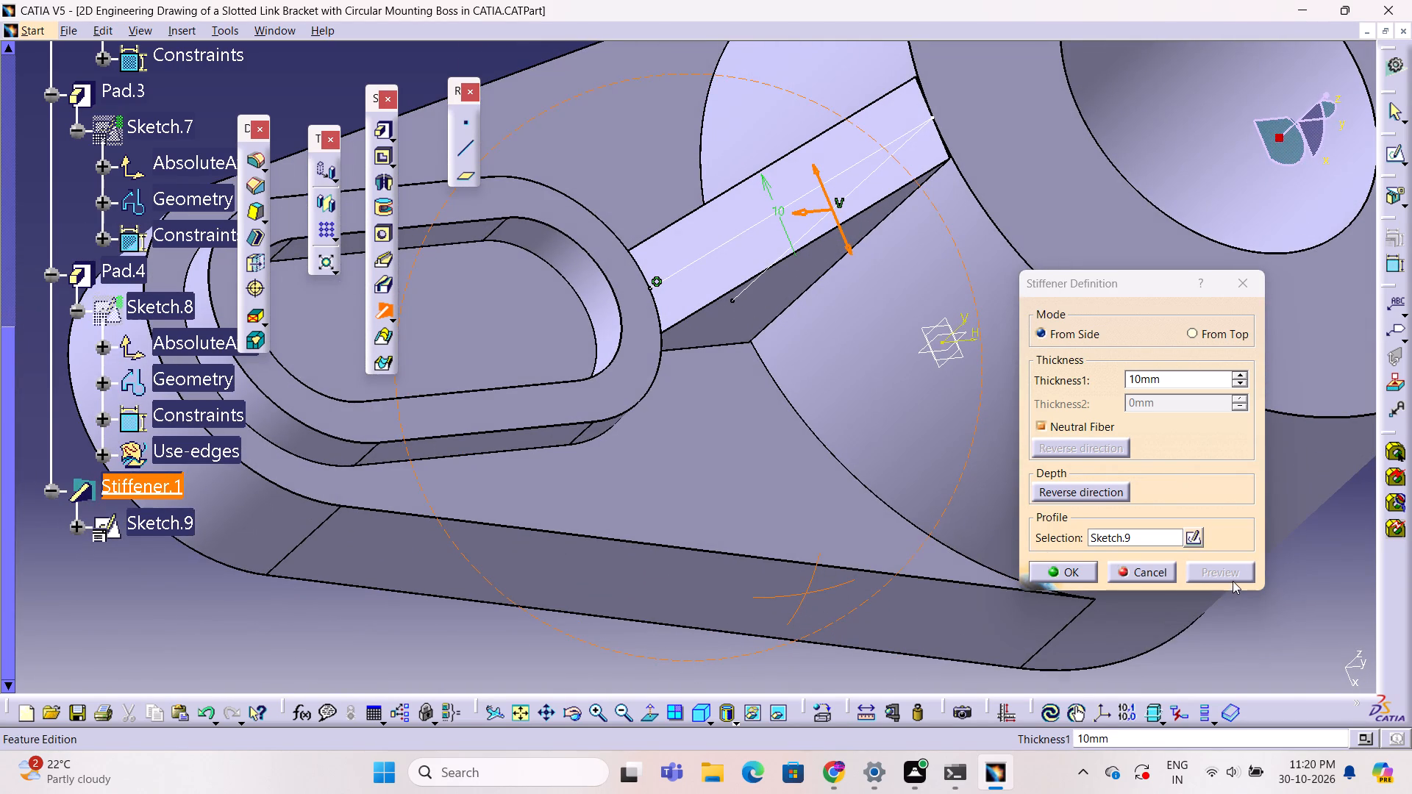
pyautogui.click(1054, 573)
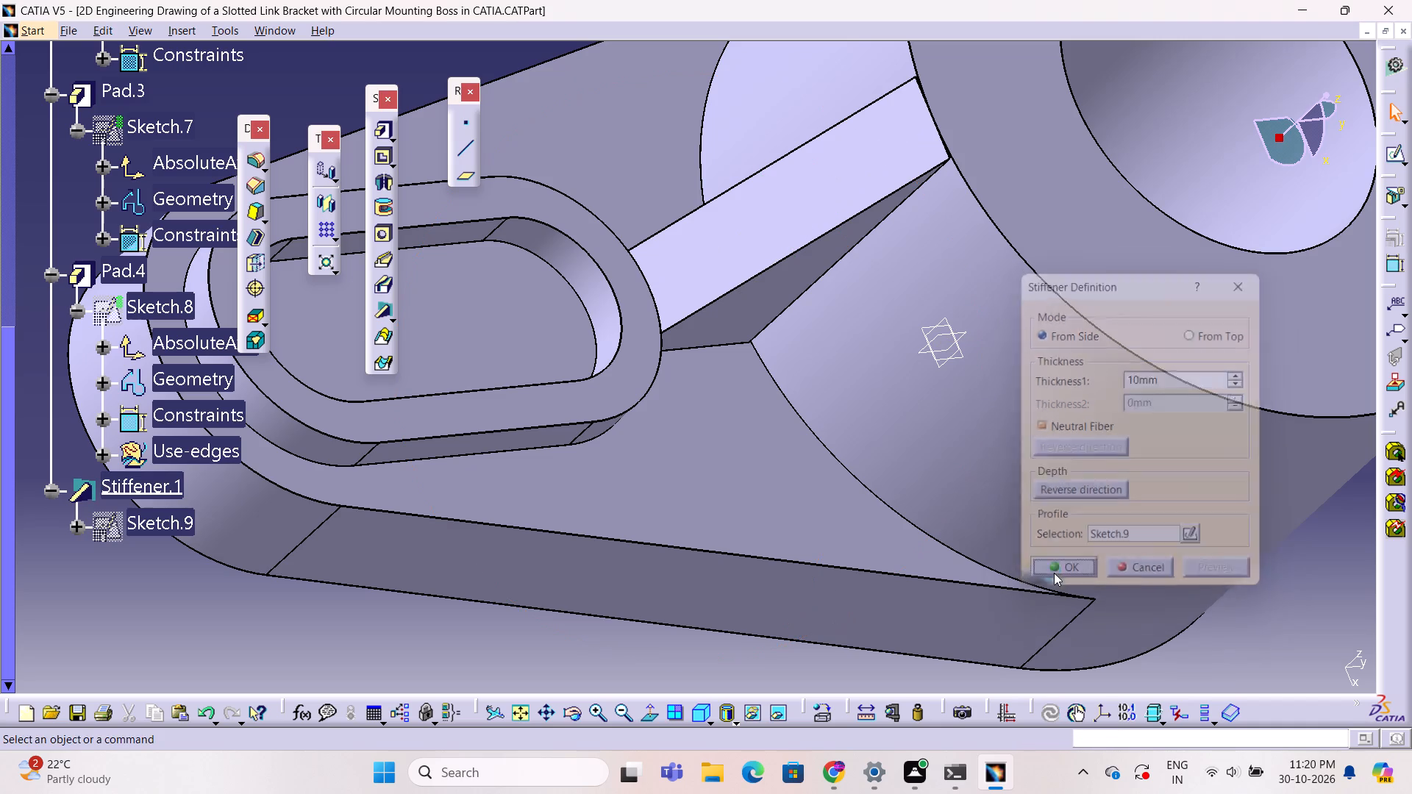
pyautogui.click(1292, 640)
# Open a new sketch on the floor face inside the slot boss.
pyautogui.click(467, 297)
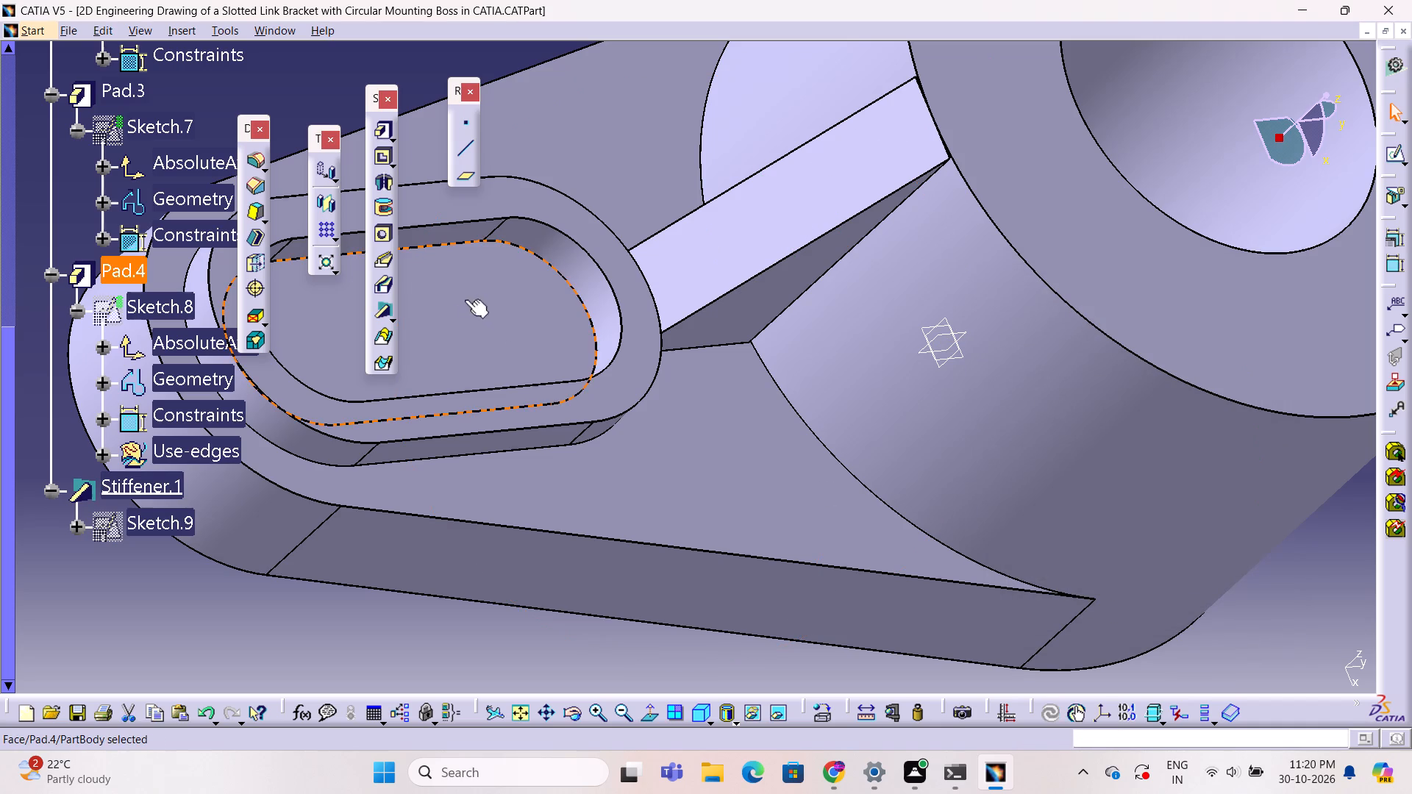
pyautogui.click(1405, 160)
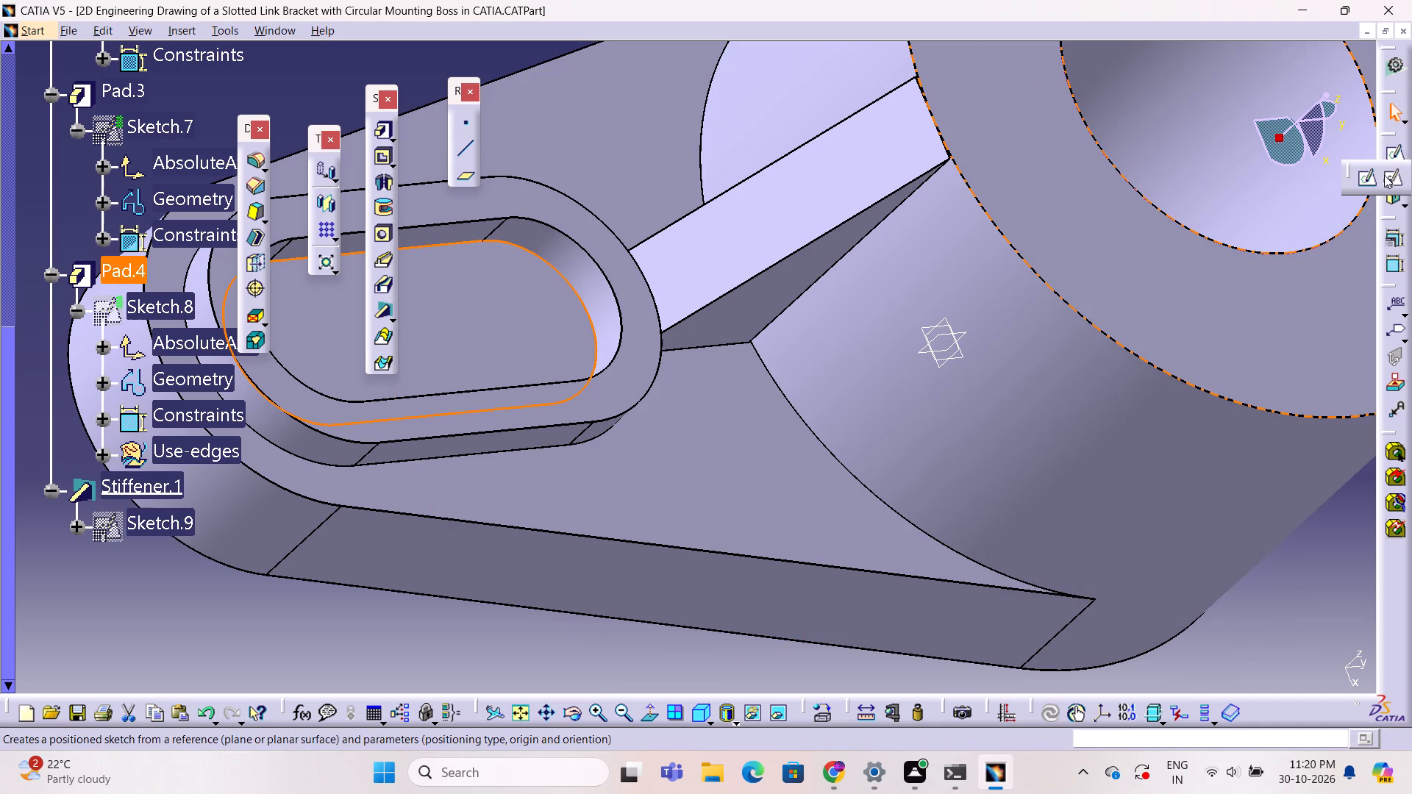
pyautogui.click(1399, 149)
pyautogui.click(1399, 149)
pyautogui.click(1395, 149)
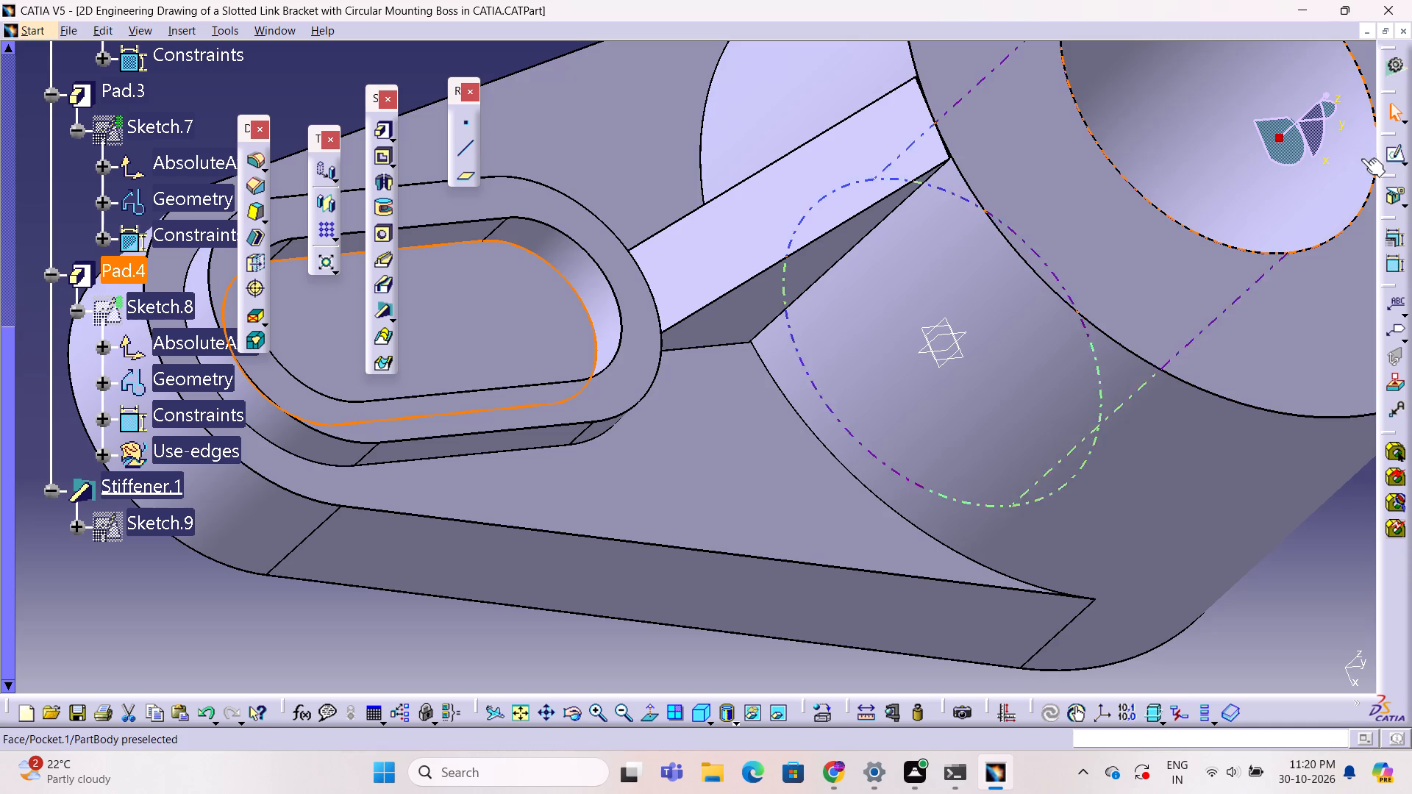
pyautogui.click(1376, 153)
pyautogui.click(1387, 153)
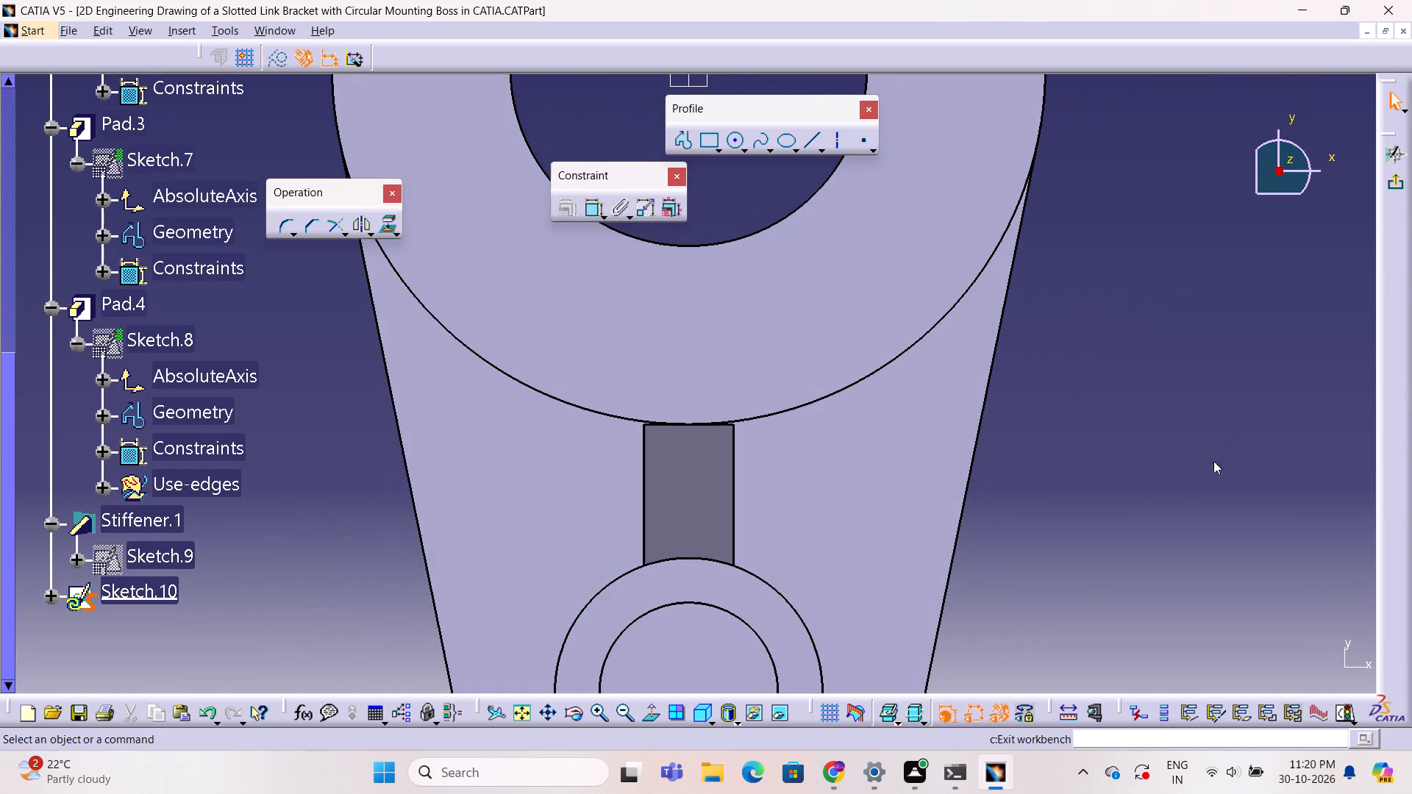
# Project the outline of the slot's floor face into the new sketch and exit the sketch.
pyautogui.keyDown('ctrl'); pyautogui.moveTo(1134, 484); pyautogui.dragTo(1058, 653, button='middle'); pyautogui.keyUp('ctrl')
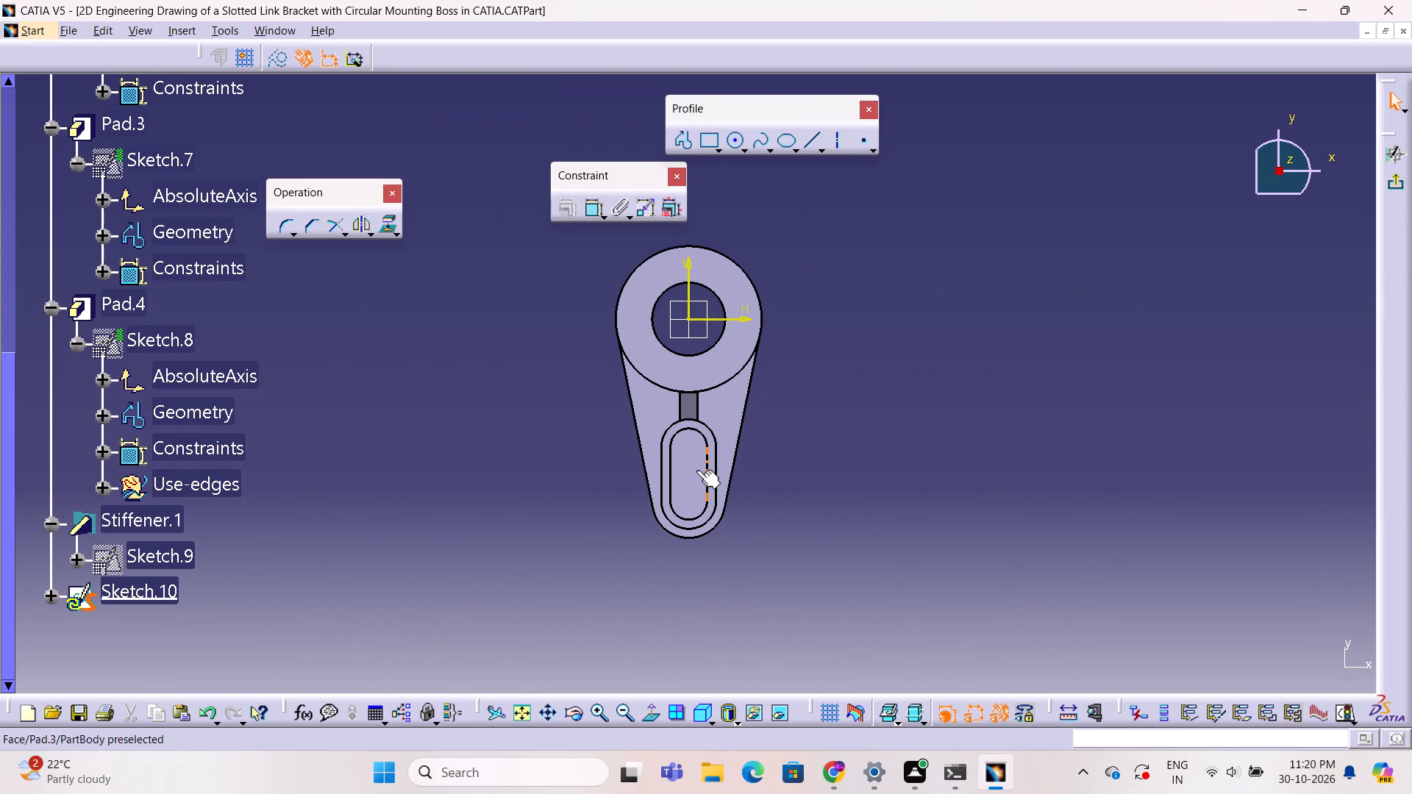
pyautogui.click(691, 472)
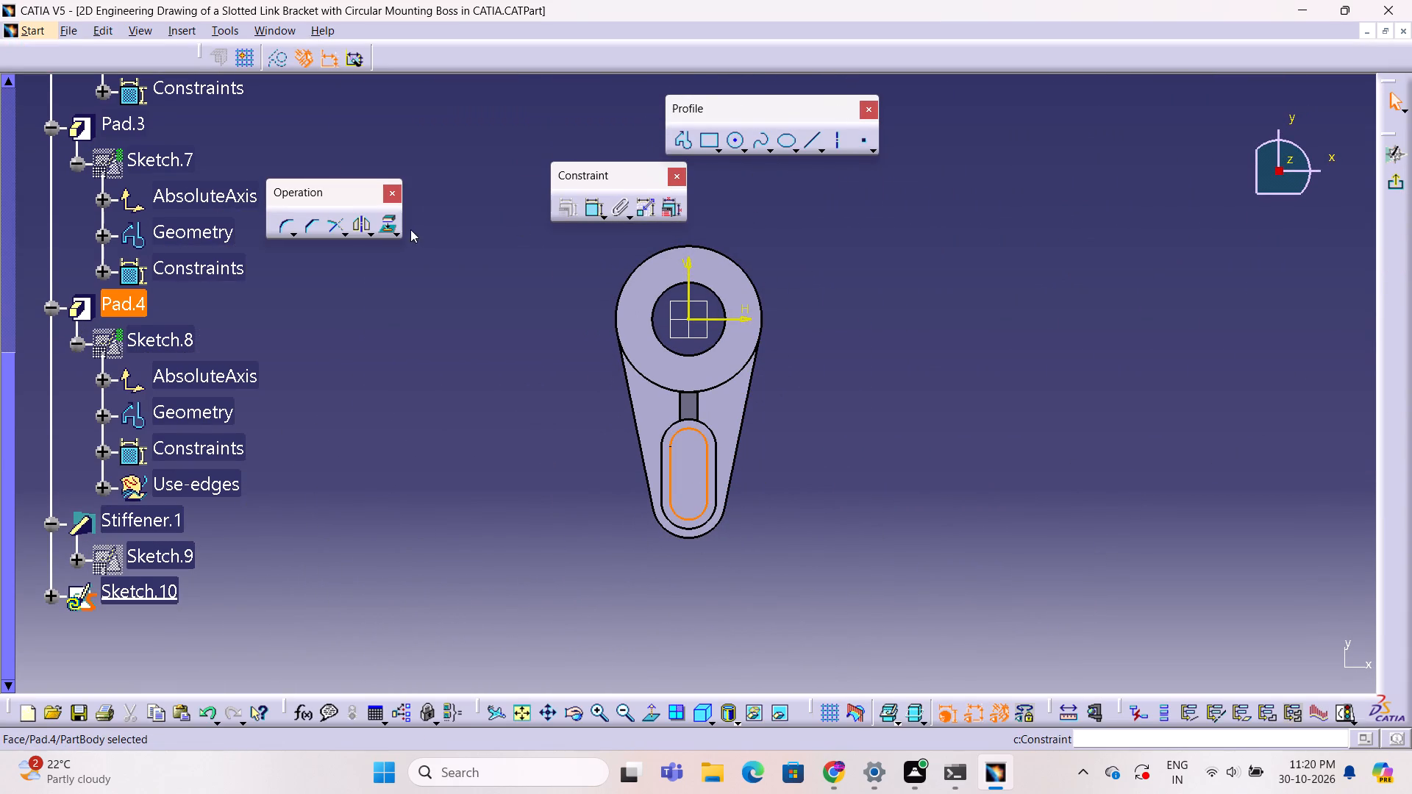
pyautogui.doubleClick(384, 228)
pyautogui.moveTo(385, 228); pyautogui.dragTo(399, 237)
pyautogui.click(1256, 662)
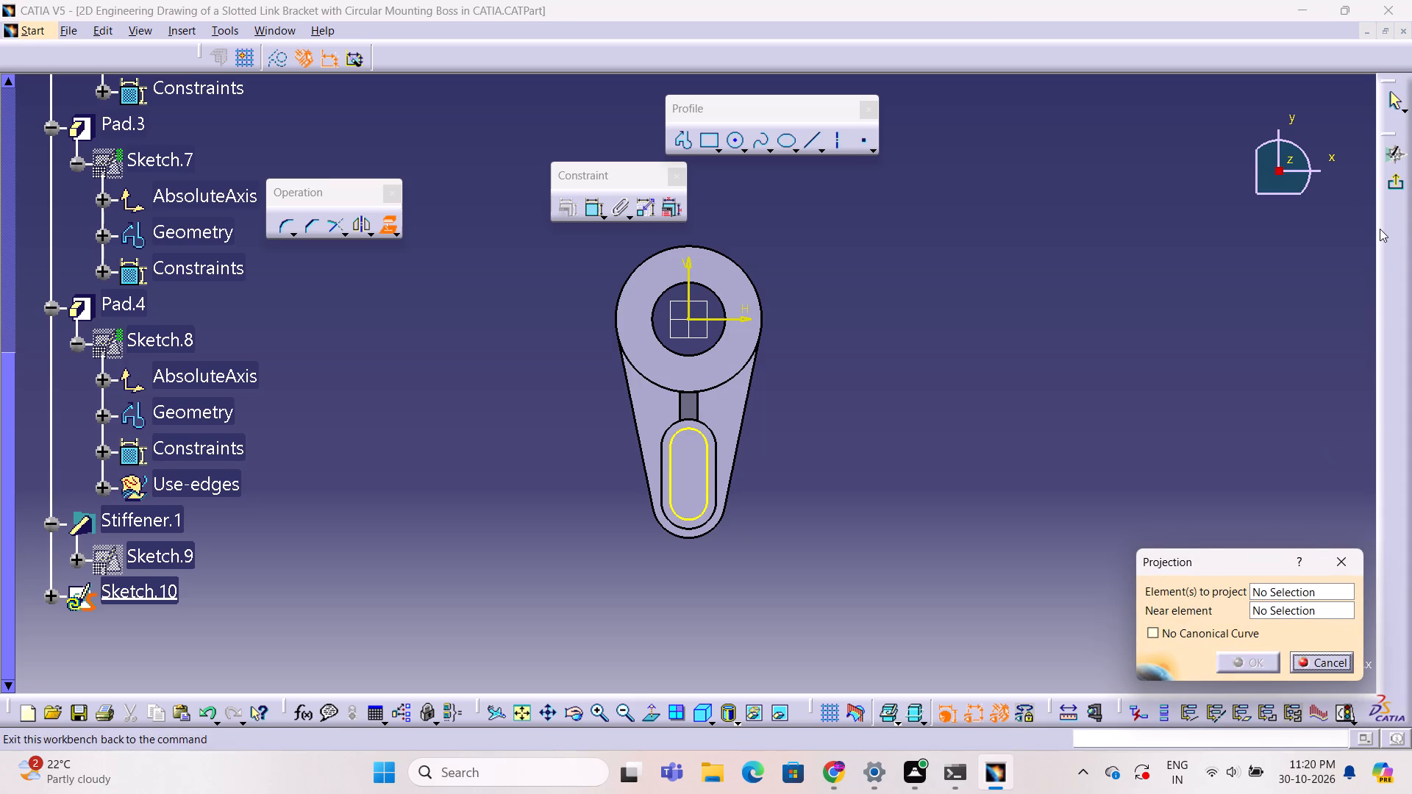
pyautogui.click(1357, 559)
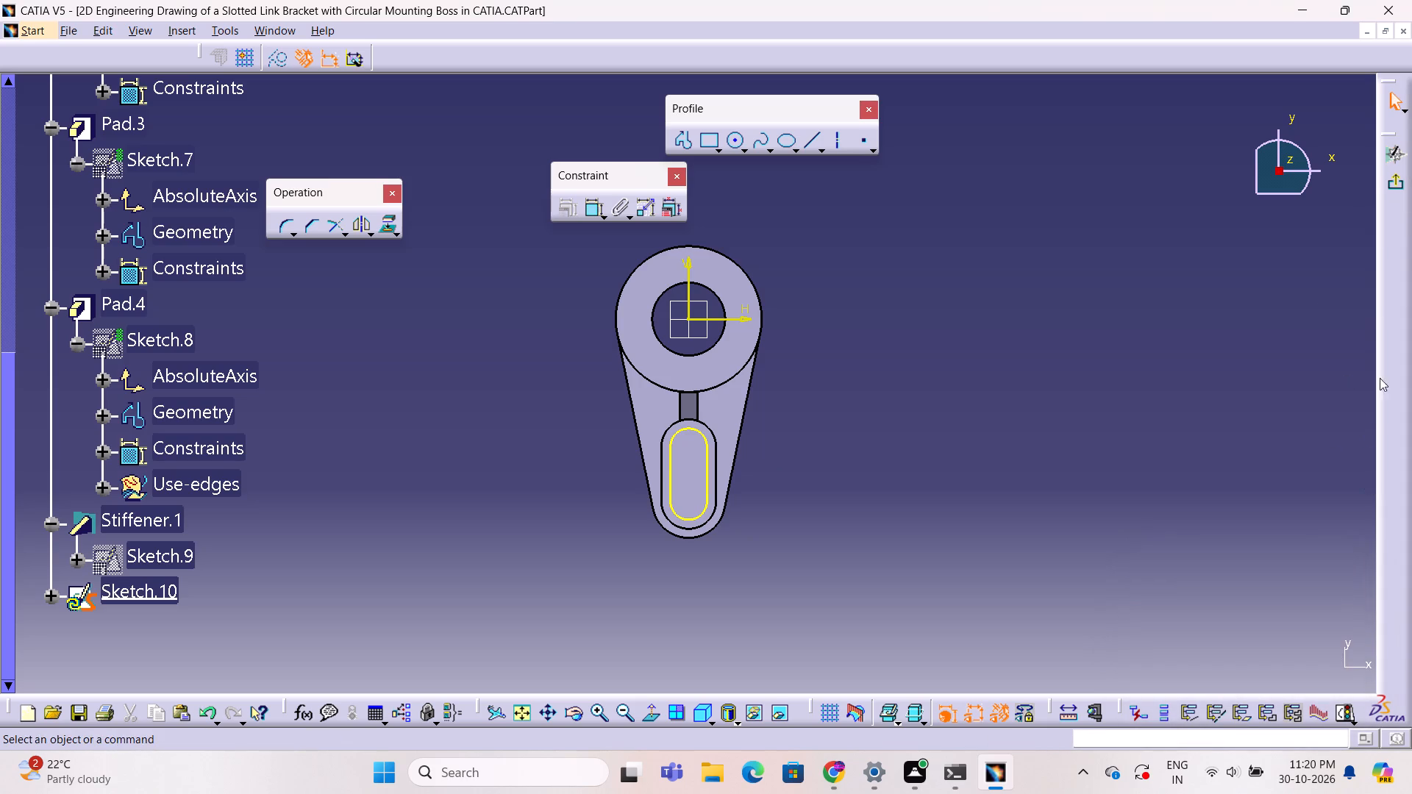
pyautogui.click(1397, 180)
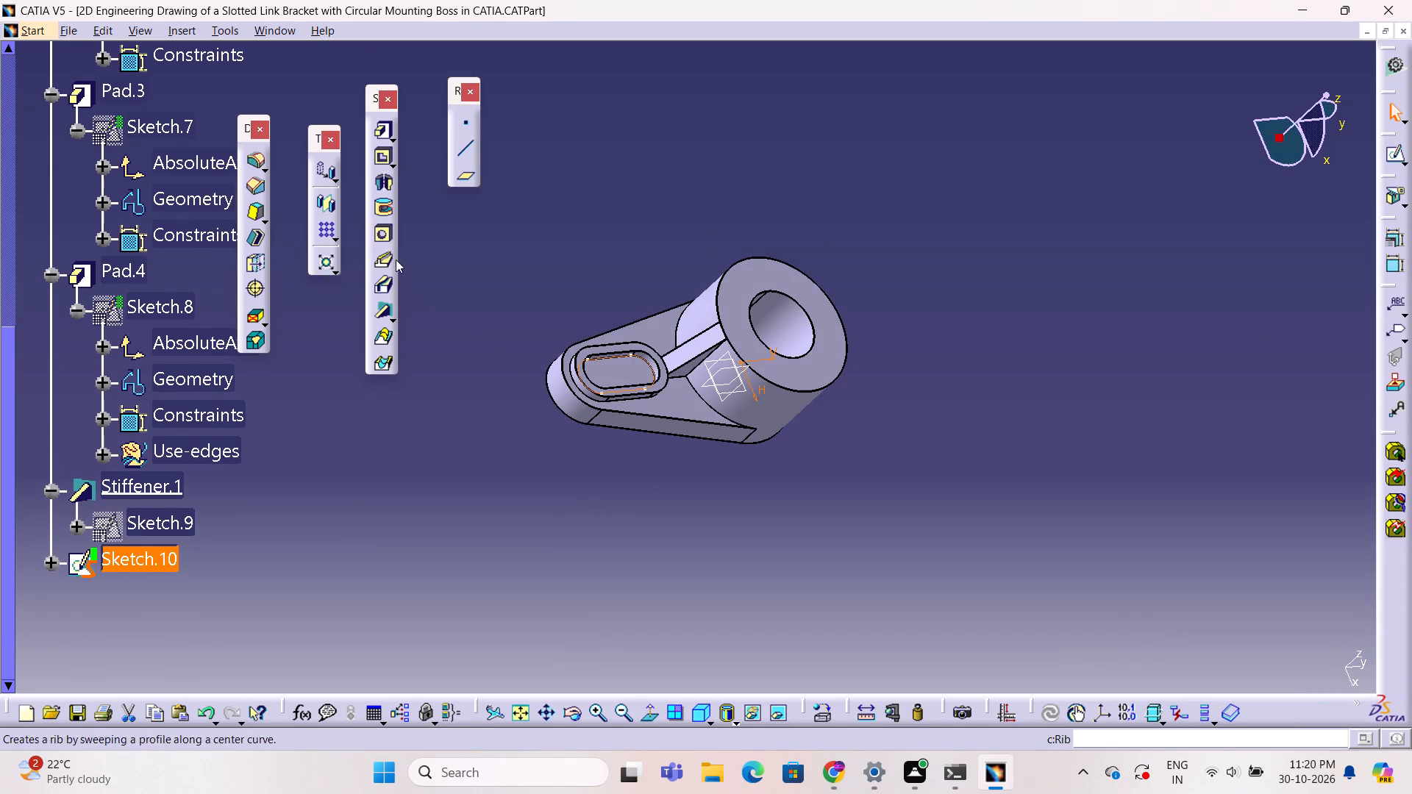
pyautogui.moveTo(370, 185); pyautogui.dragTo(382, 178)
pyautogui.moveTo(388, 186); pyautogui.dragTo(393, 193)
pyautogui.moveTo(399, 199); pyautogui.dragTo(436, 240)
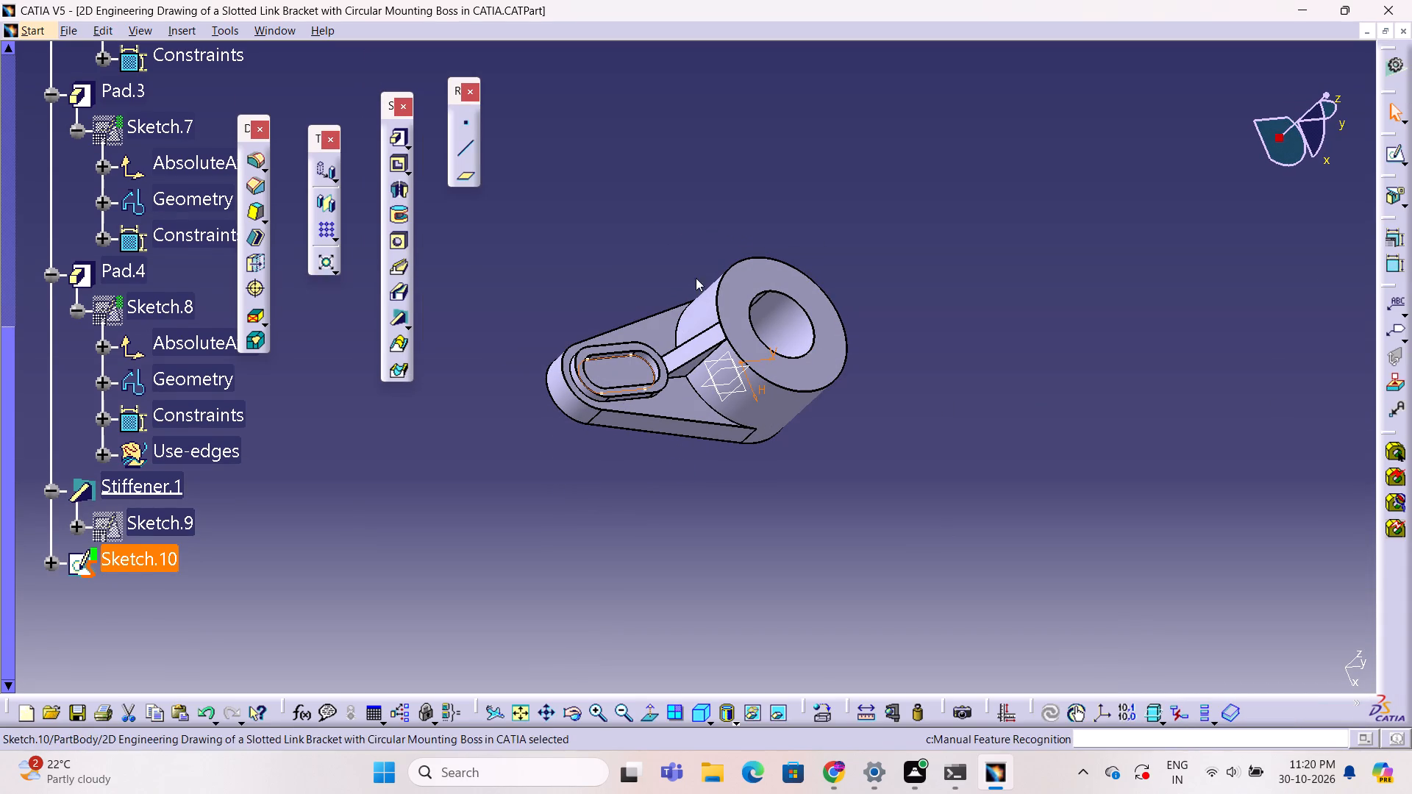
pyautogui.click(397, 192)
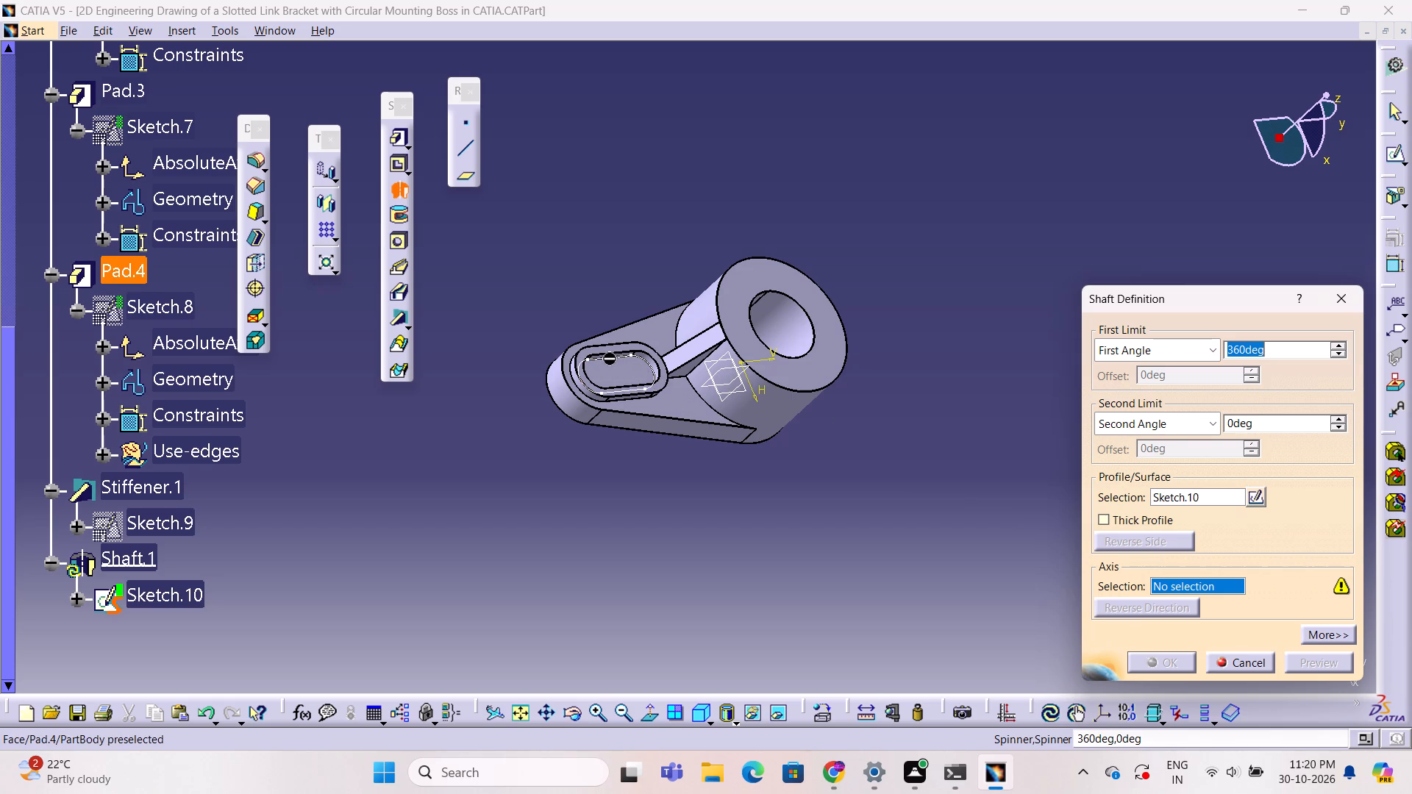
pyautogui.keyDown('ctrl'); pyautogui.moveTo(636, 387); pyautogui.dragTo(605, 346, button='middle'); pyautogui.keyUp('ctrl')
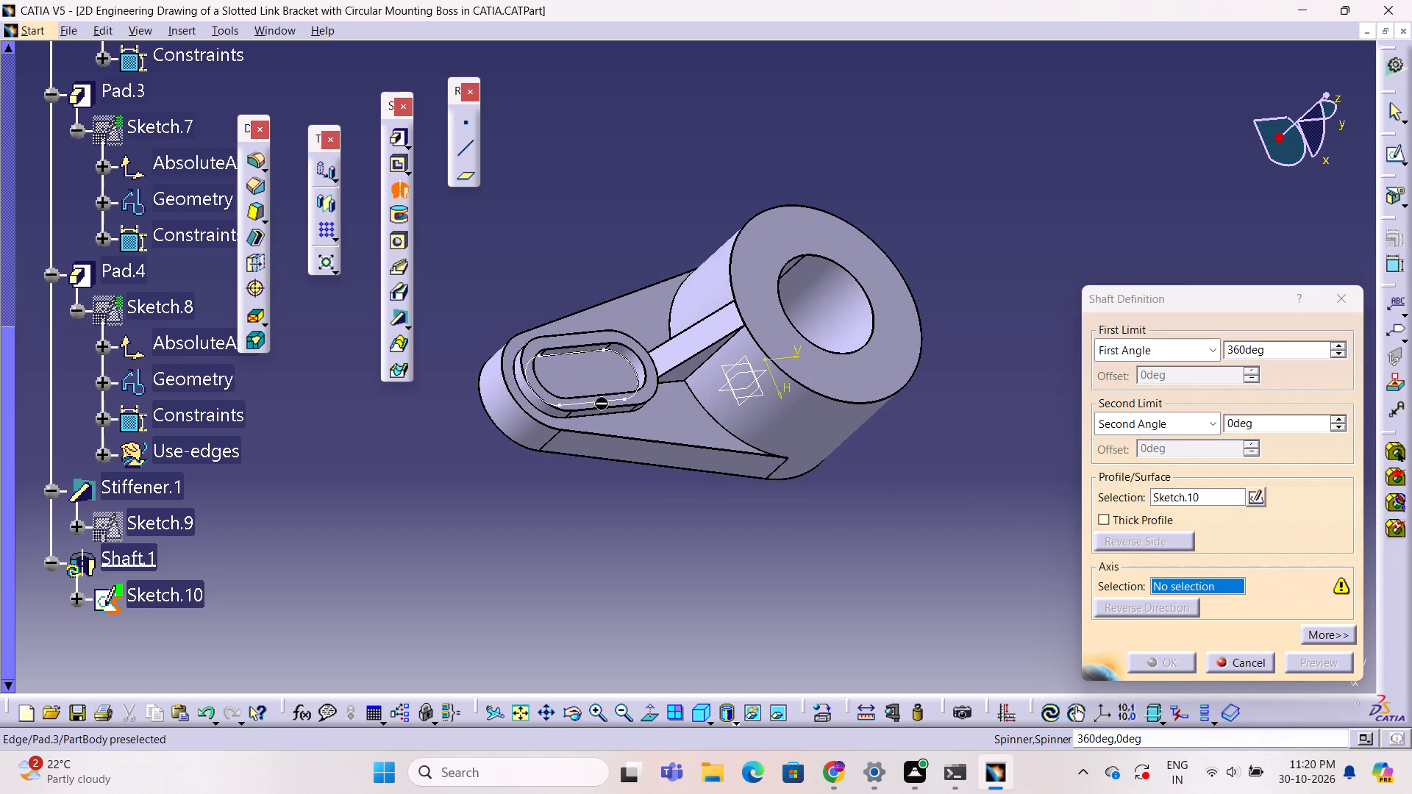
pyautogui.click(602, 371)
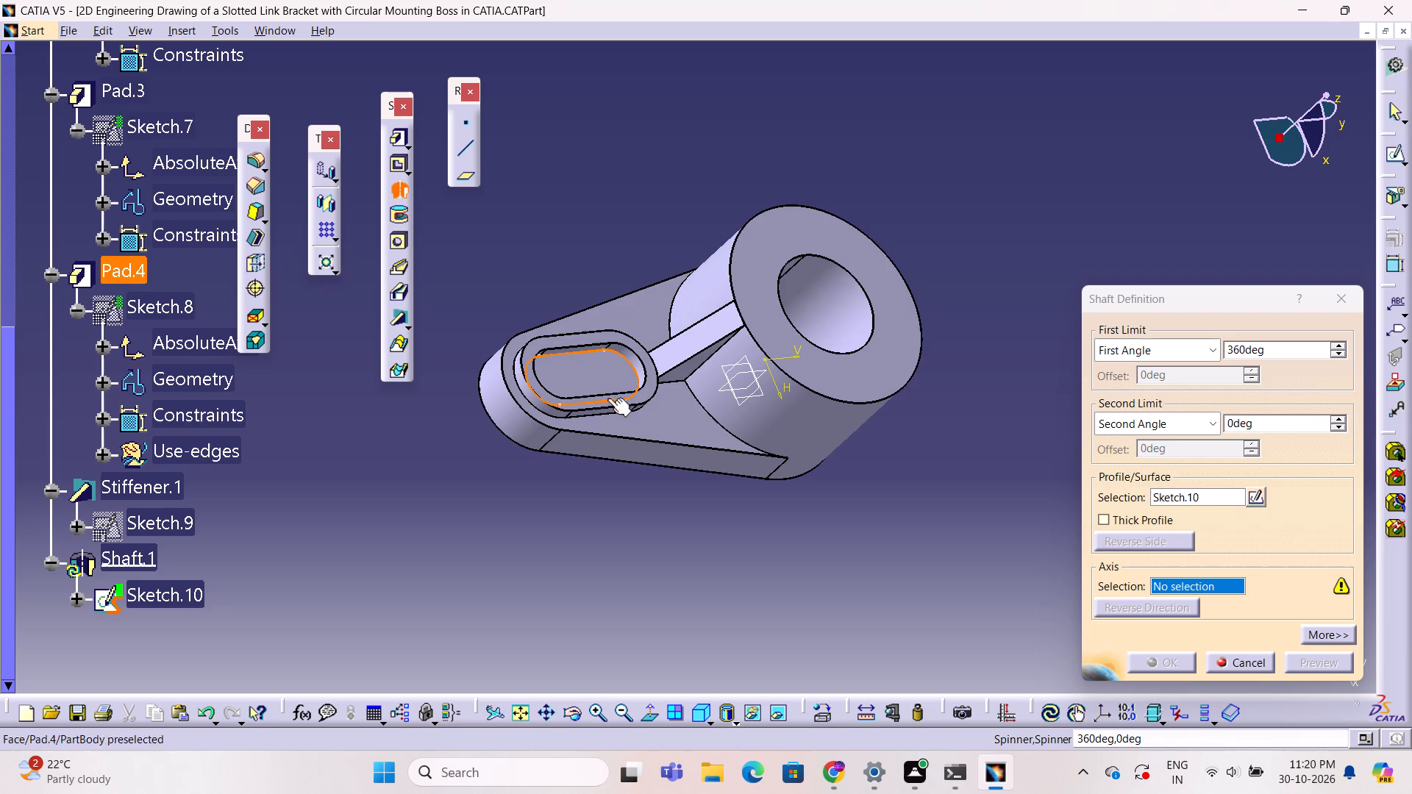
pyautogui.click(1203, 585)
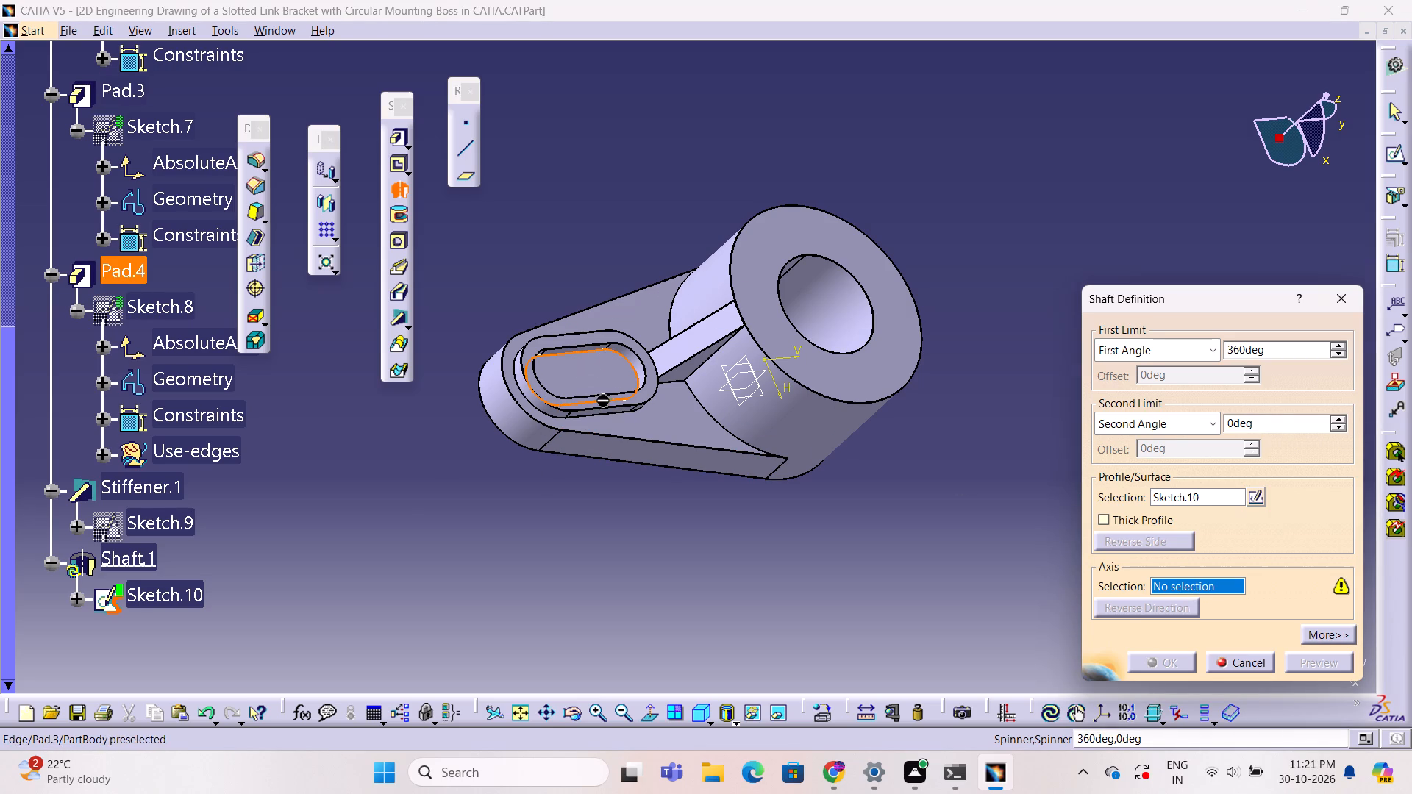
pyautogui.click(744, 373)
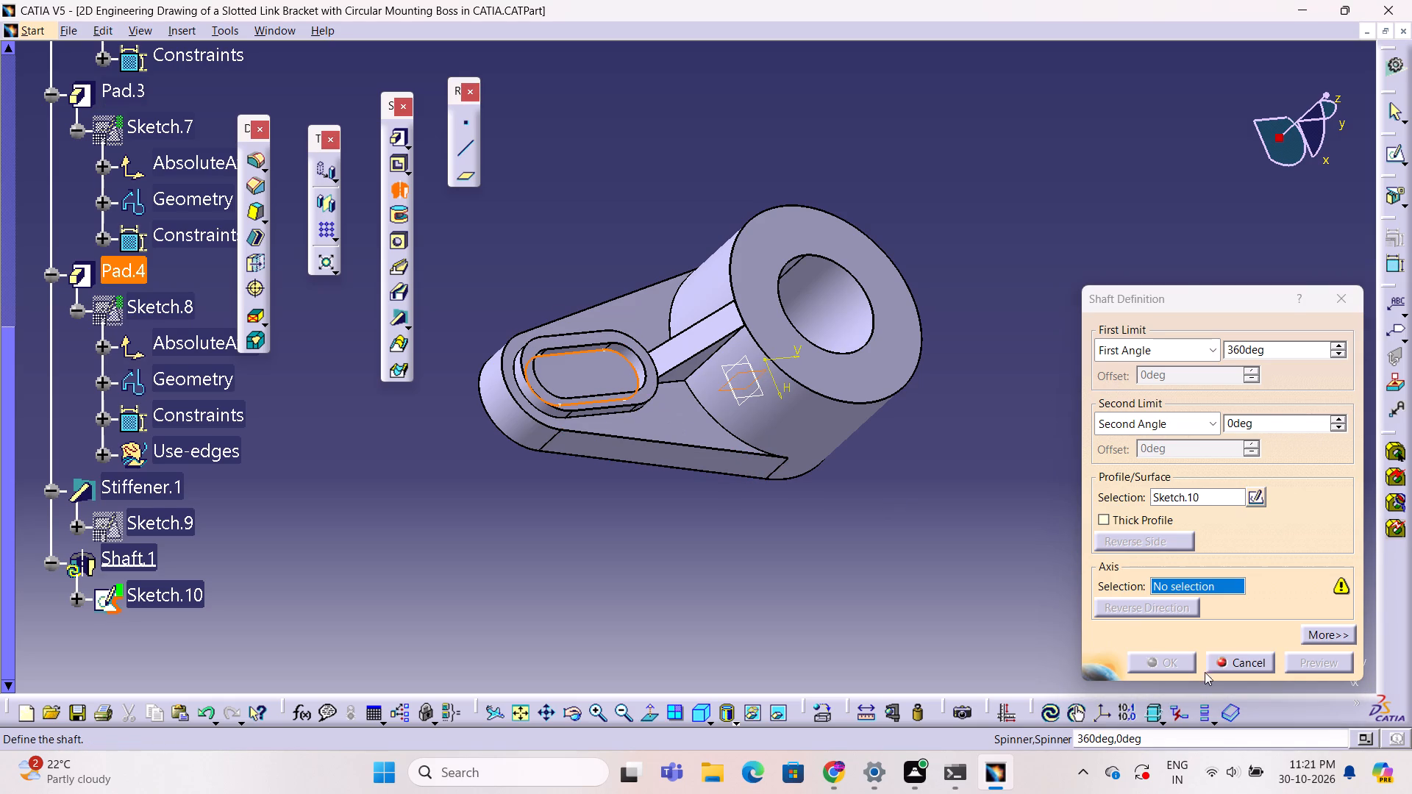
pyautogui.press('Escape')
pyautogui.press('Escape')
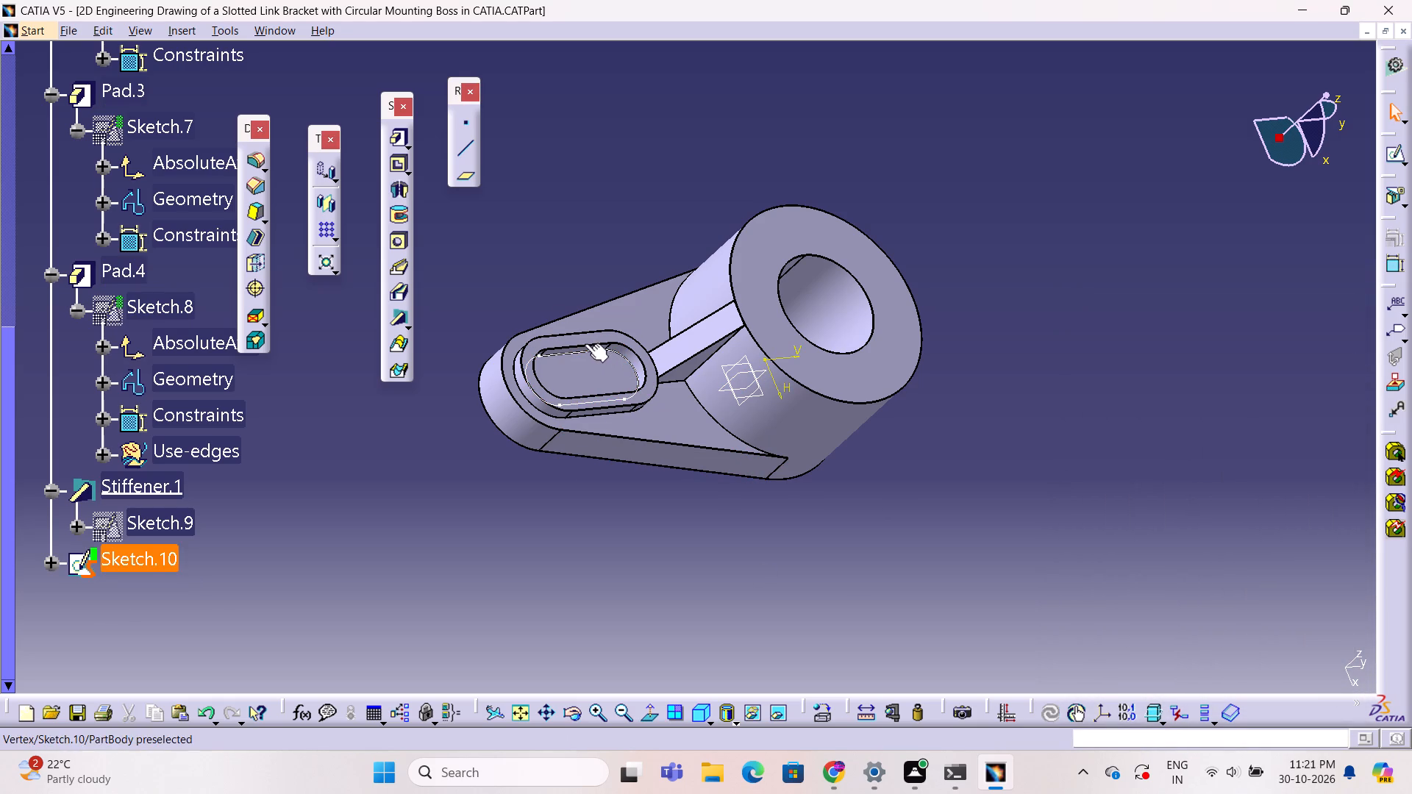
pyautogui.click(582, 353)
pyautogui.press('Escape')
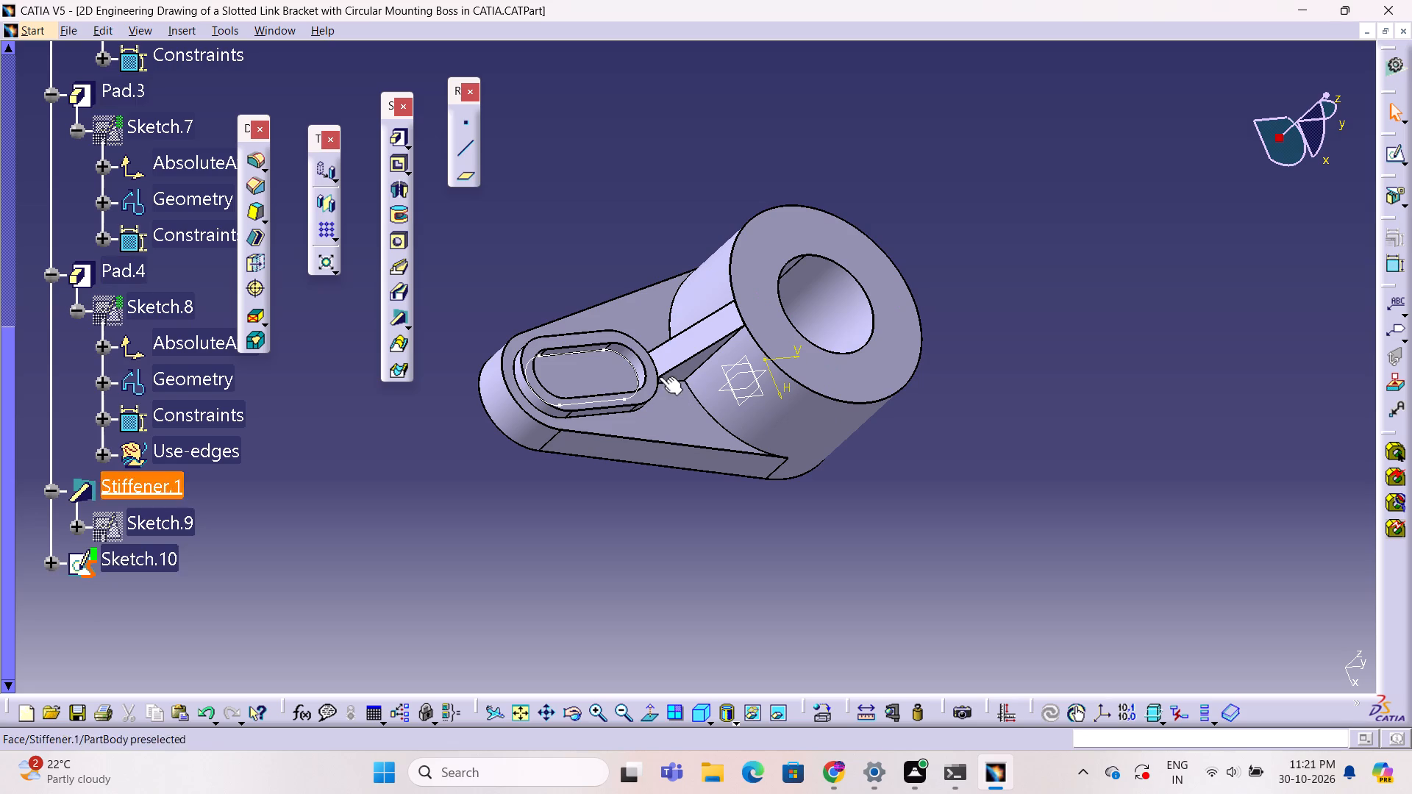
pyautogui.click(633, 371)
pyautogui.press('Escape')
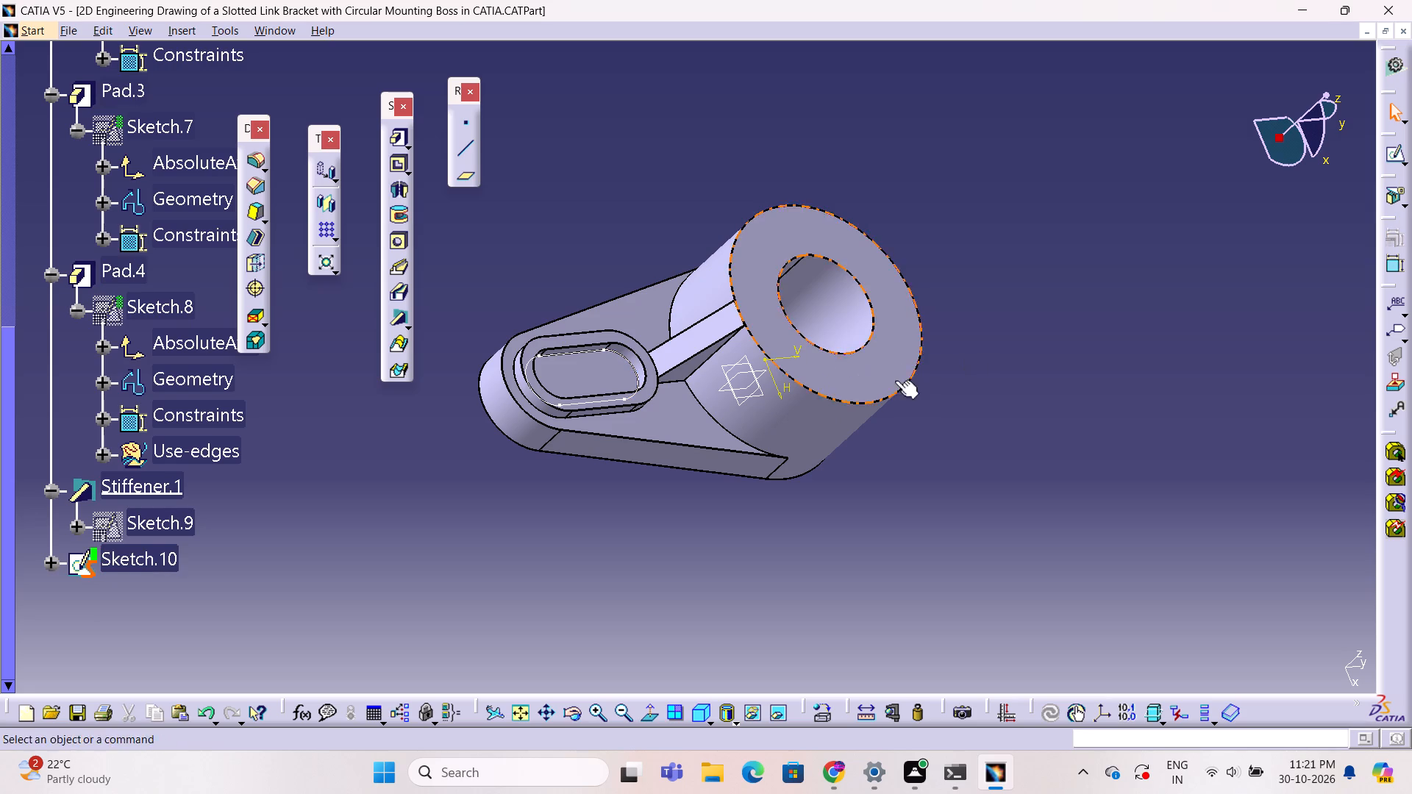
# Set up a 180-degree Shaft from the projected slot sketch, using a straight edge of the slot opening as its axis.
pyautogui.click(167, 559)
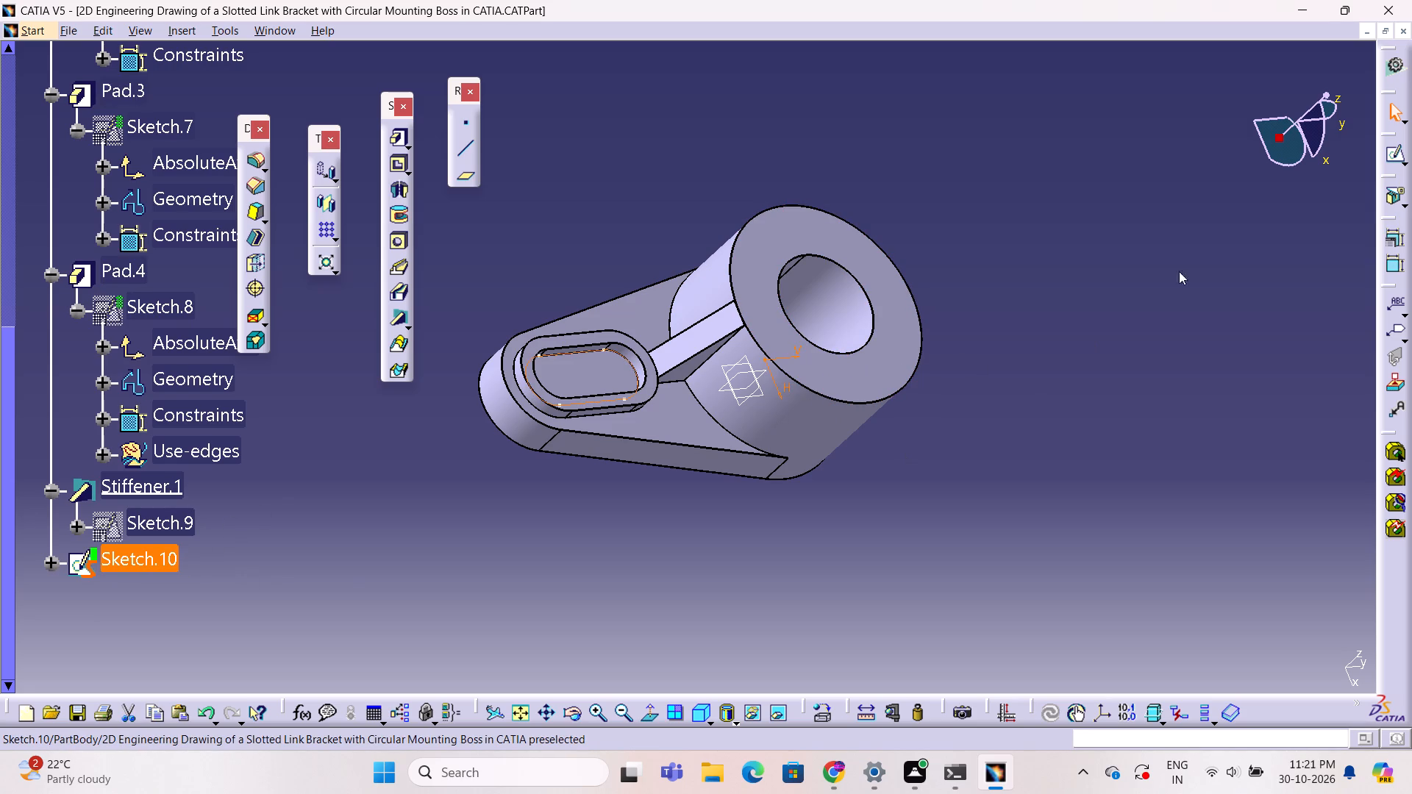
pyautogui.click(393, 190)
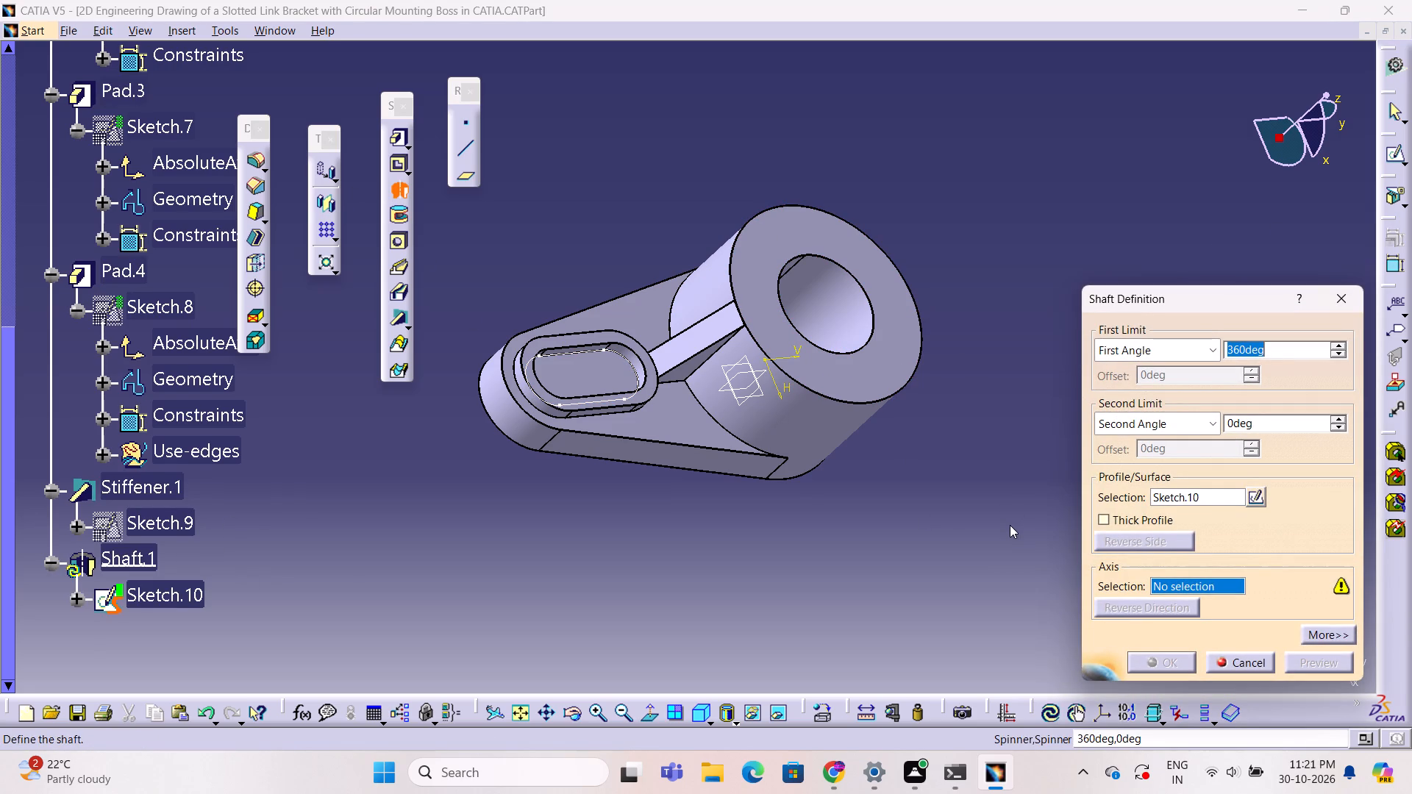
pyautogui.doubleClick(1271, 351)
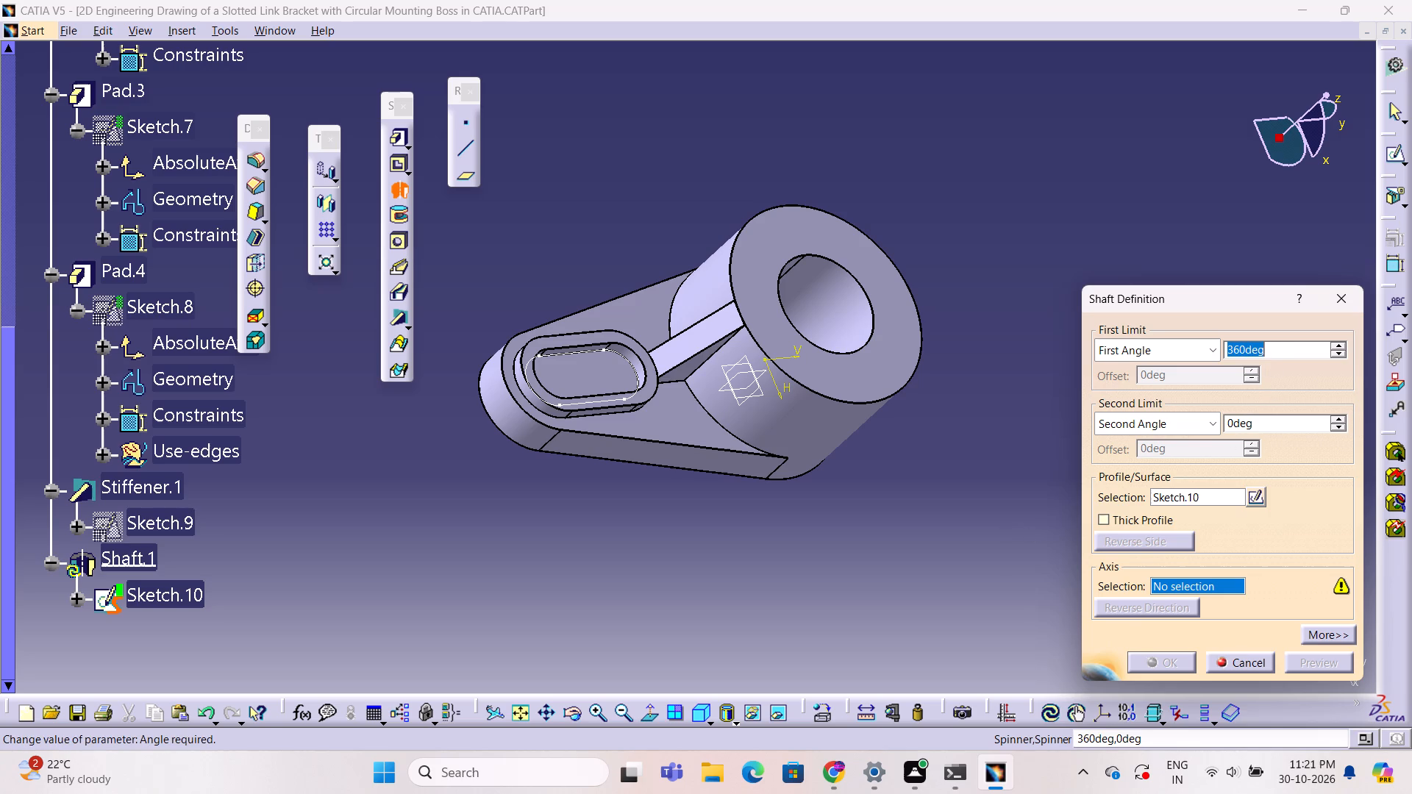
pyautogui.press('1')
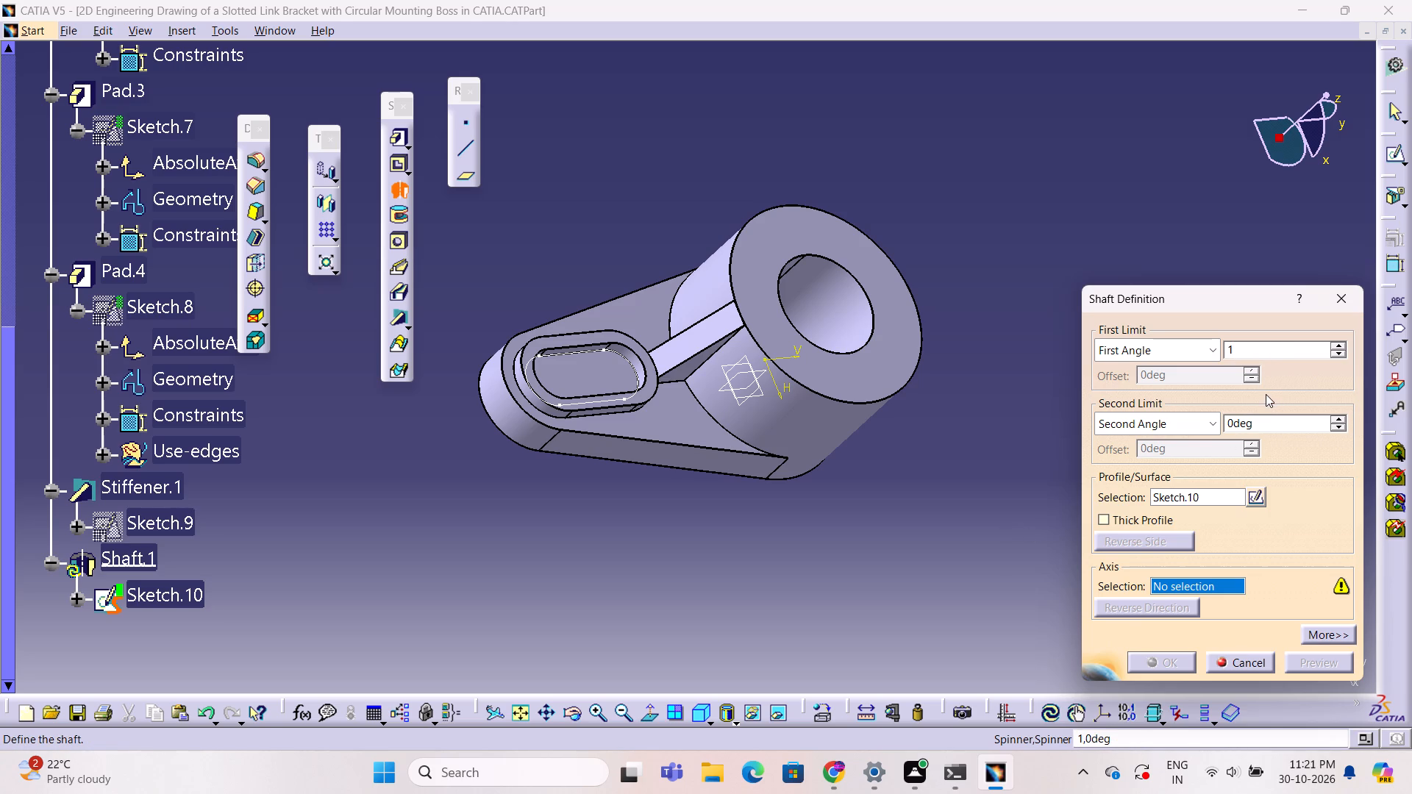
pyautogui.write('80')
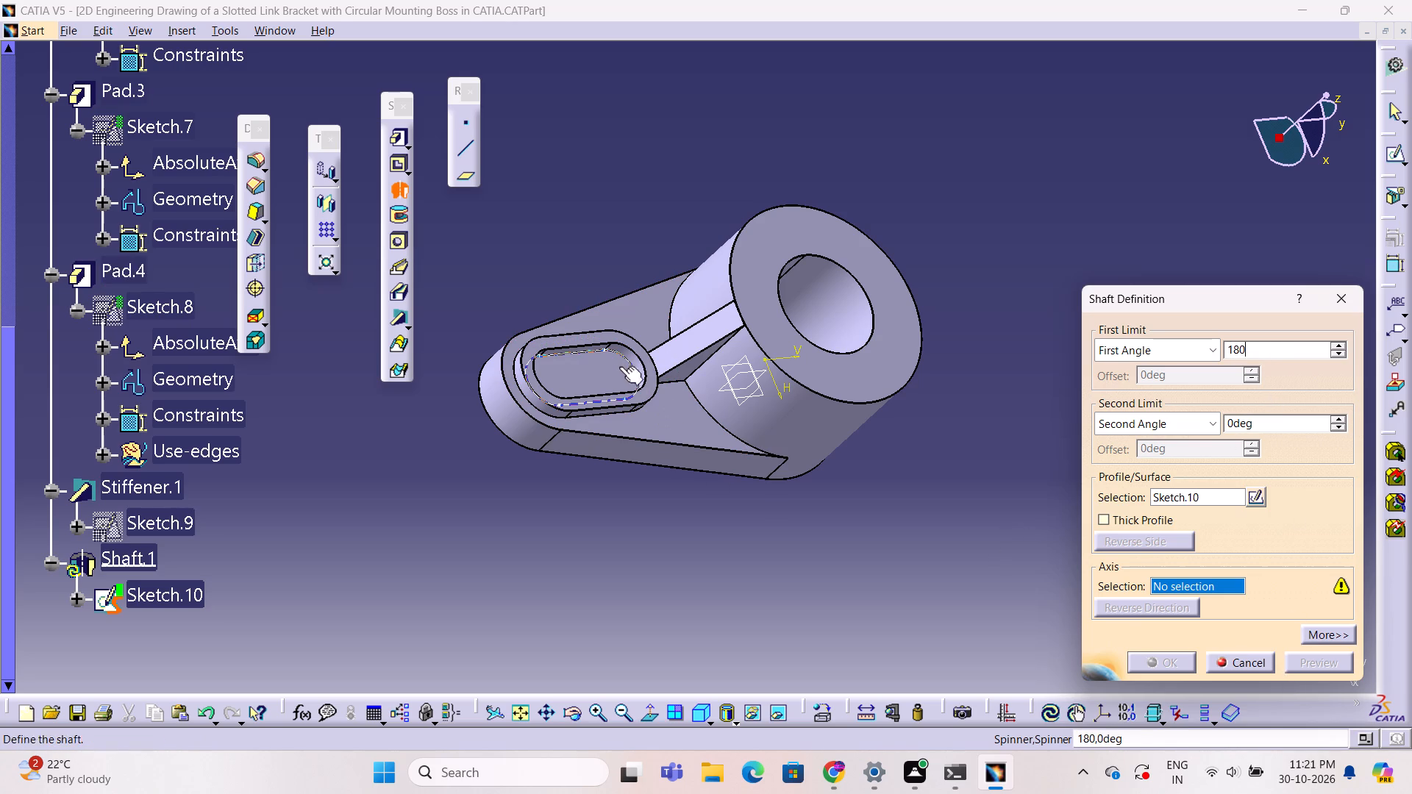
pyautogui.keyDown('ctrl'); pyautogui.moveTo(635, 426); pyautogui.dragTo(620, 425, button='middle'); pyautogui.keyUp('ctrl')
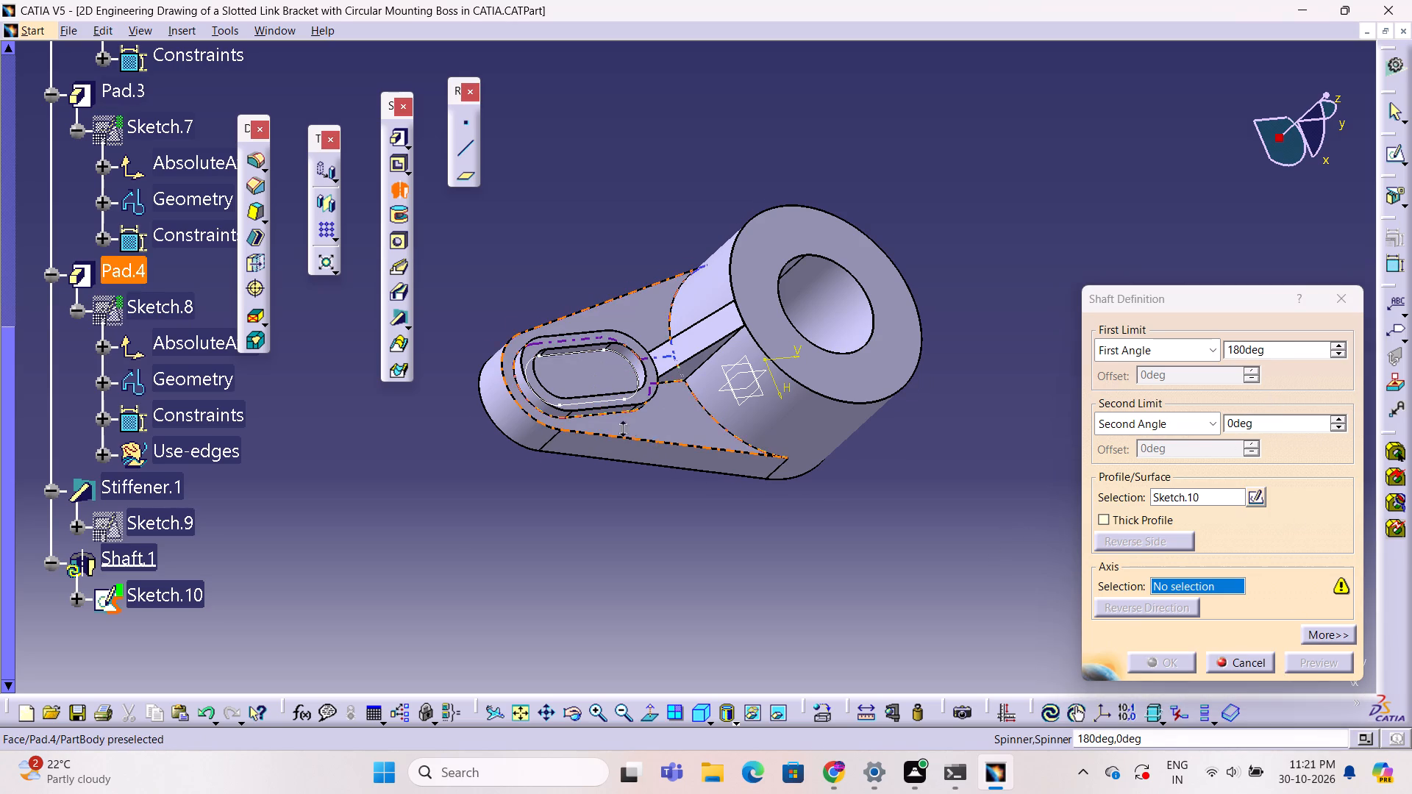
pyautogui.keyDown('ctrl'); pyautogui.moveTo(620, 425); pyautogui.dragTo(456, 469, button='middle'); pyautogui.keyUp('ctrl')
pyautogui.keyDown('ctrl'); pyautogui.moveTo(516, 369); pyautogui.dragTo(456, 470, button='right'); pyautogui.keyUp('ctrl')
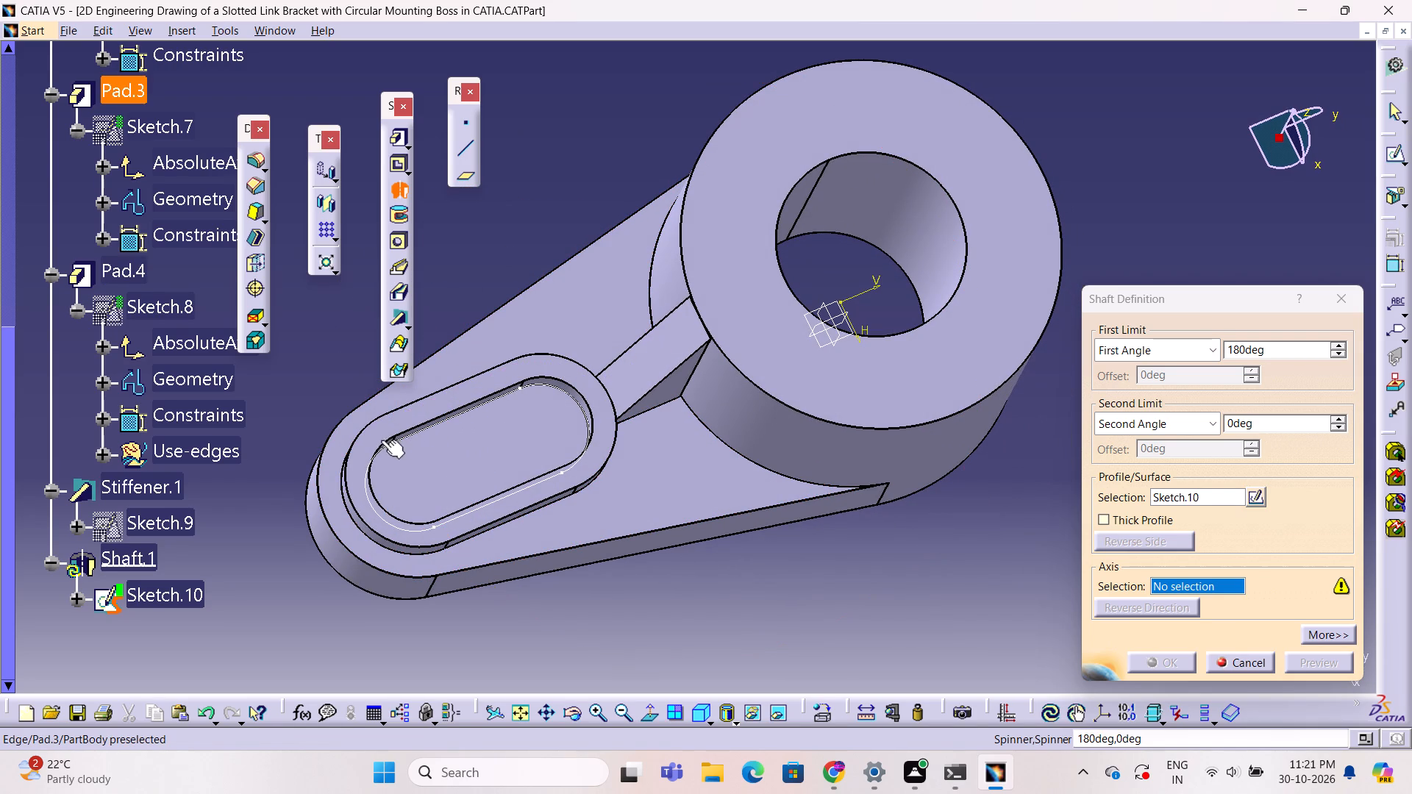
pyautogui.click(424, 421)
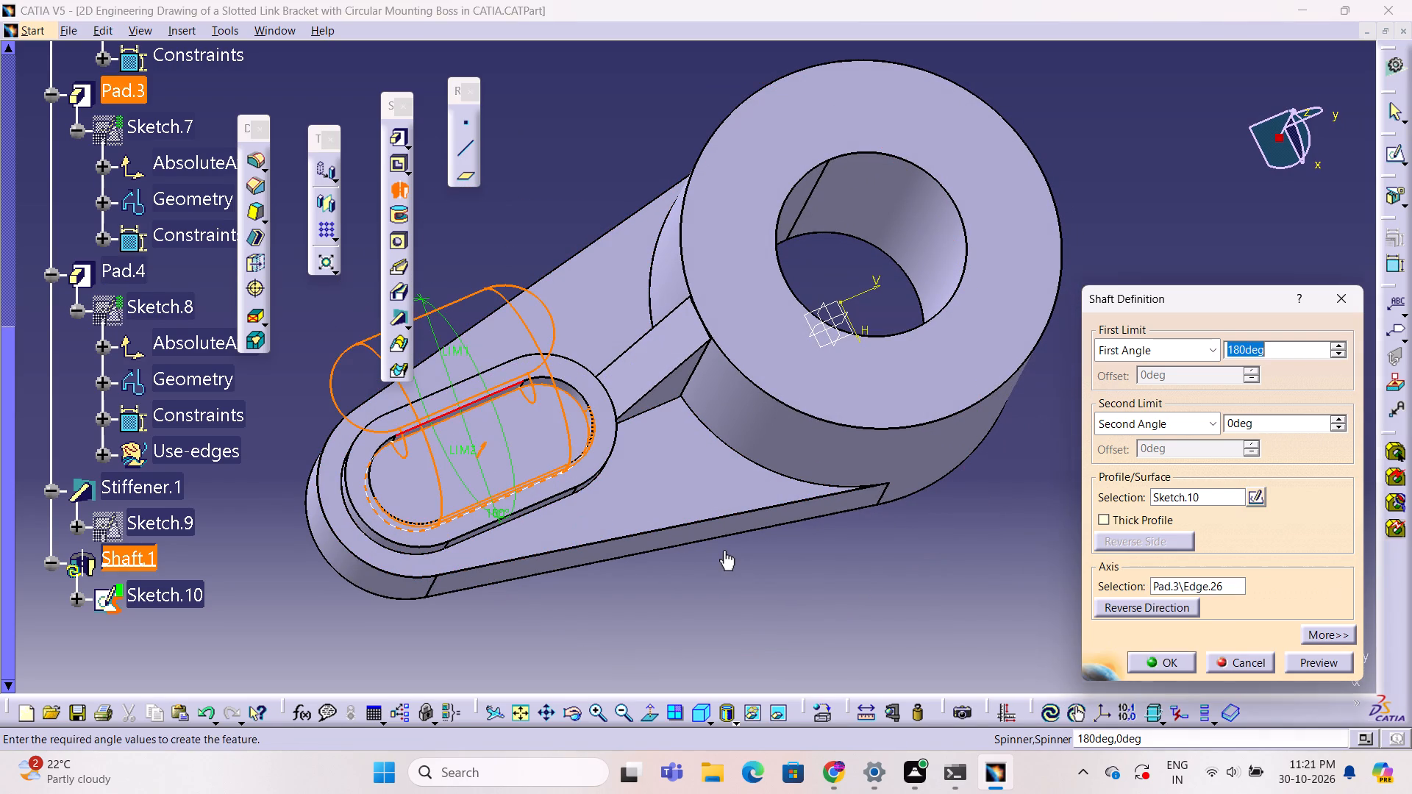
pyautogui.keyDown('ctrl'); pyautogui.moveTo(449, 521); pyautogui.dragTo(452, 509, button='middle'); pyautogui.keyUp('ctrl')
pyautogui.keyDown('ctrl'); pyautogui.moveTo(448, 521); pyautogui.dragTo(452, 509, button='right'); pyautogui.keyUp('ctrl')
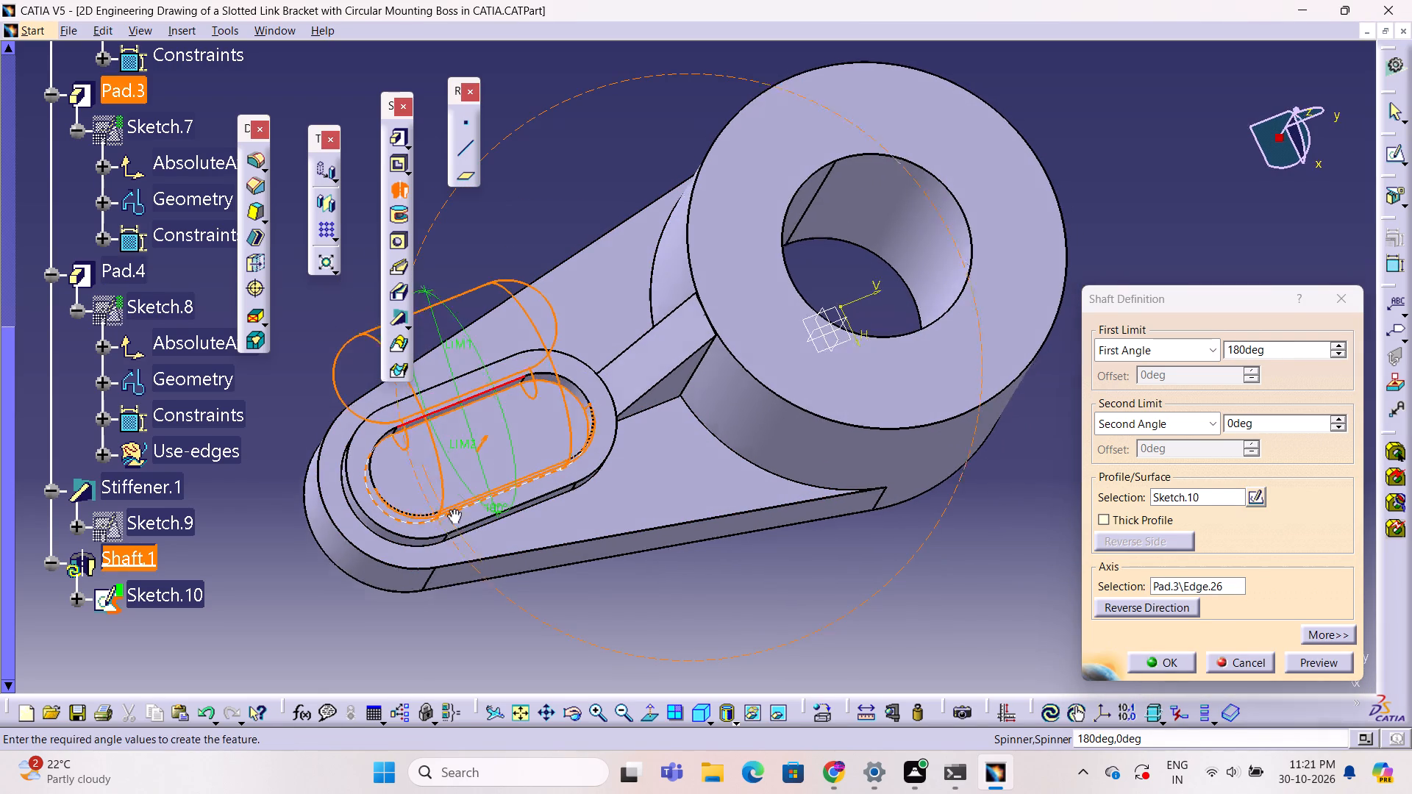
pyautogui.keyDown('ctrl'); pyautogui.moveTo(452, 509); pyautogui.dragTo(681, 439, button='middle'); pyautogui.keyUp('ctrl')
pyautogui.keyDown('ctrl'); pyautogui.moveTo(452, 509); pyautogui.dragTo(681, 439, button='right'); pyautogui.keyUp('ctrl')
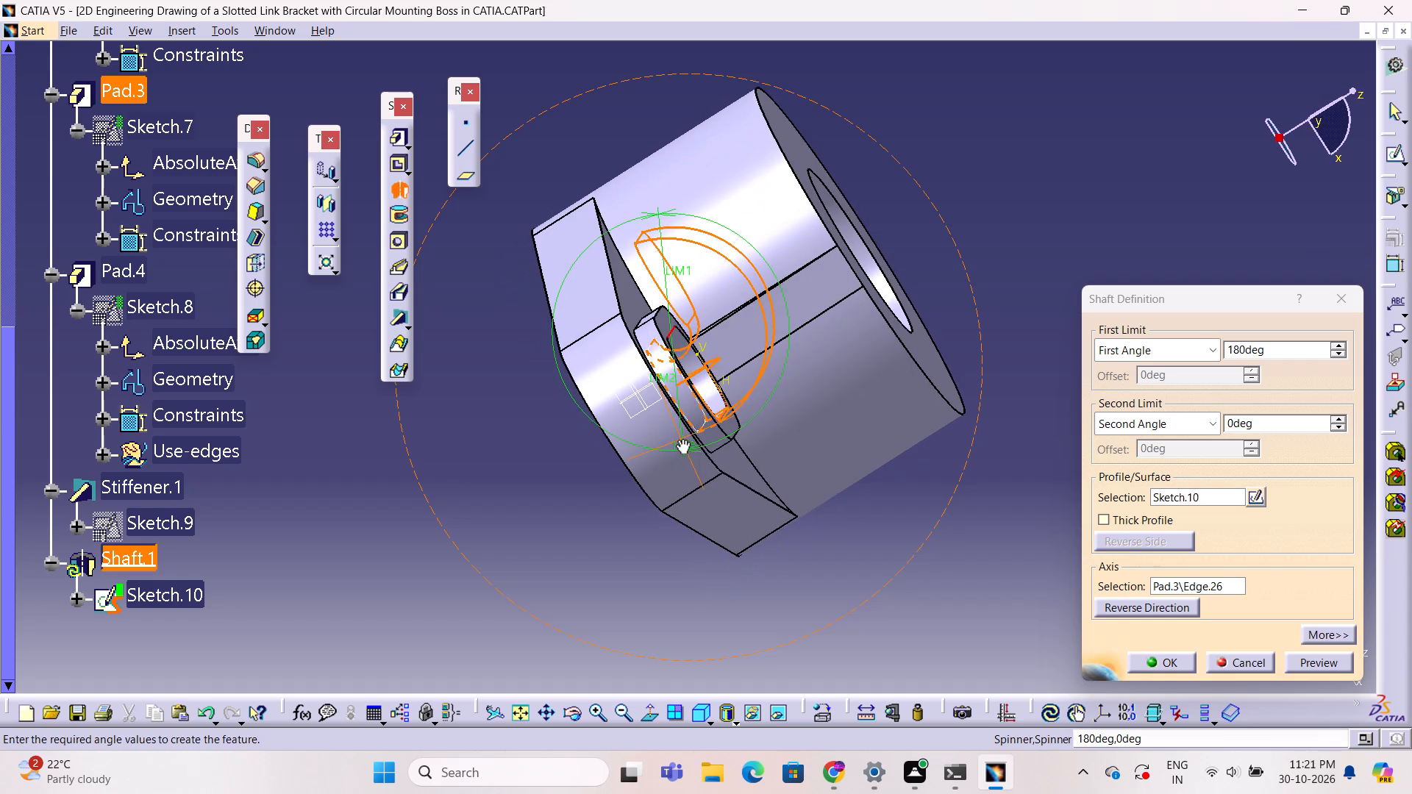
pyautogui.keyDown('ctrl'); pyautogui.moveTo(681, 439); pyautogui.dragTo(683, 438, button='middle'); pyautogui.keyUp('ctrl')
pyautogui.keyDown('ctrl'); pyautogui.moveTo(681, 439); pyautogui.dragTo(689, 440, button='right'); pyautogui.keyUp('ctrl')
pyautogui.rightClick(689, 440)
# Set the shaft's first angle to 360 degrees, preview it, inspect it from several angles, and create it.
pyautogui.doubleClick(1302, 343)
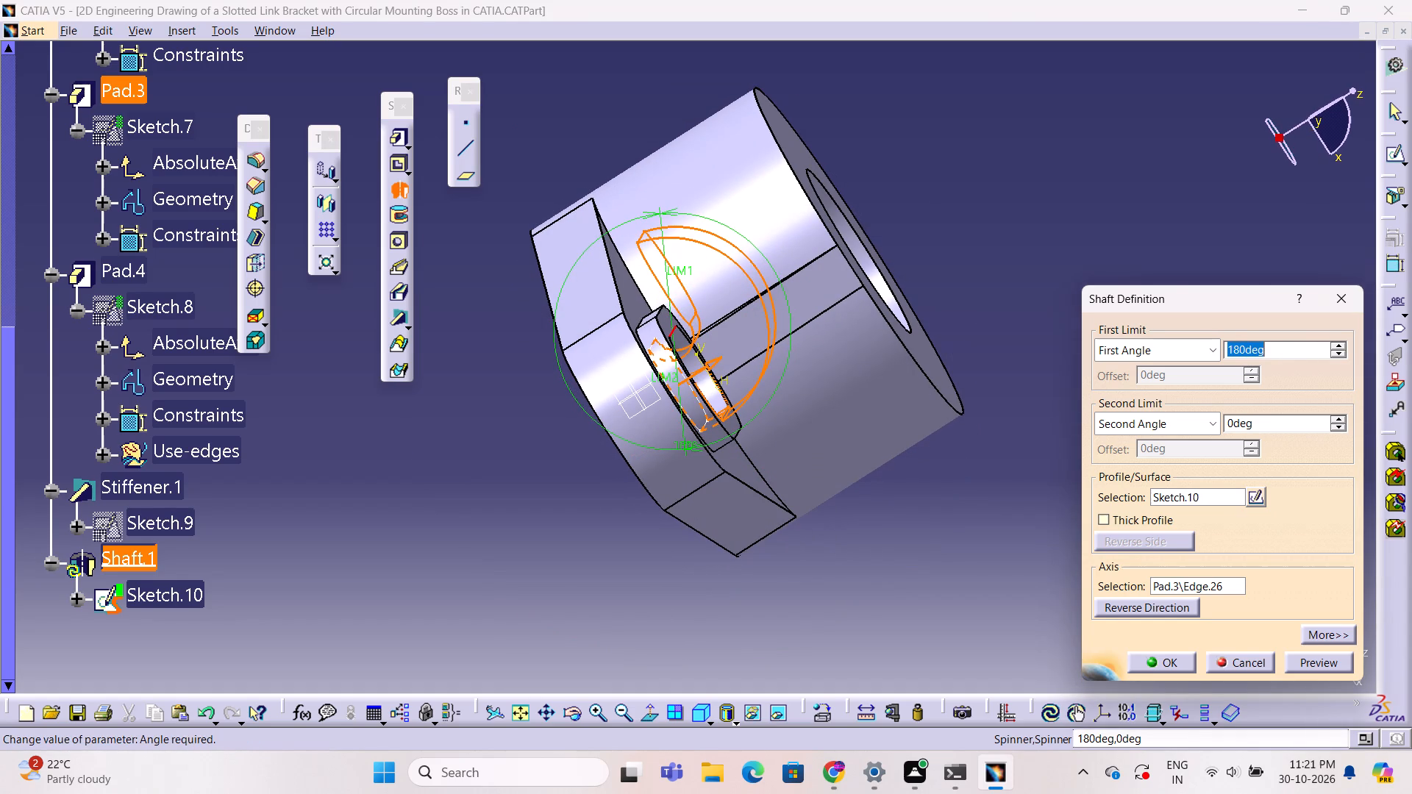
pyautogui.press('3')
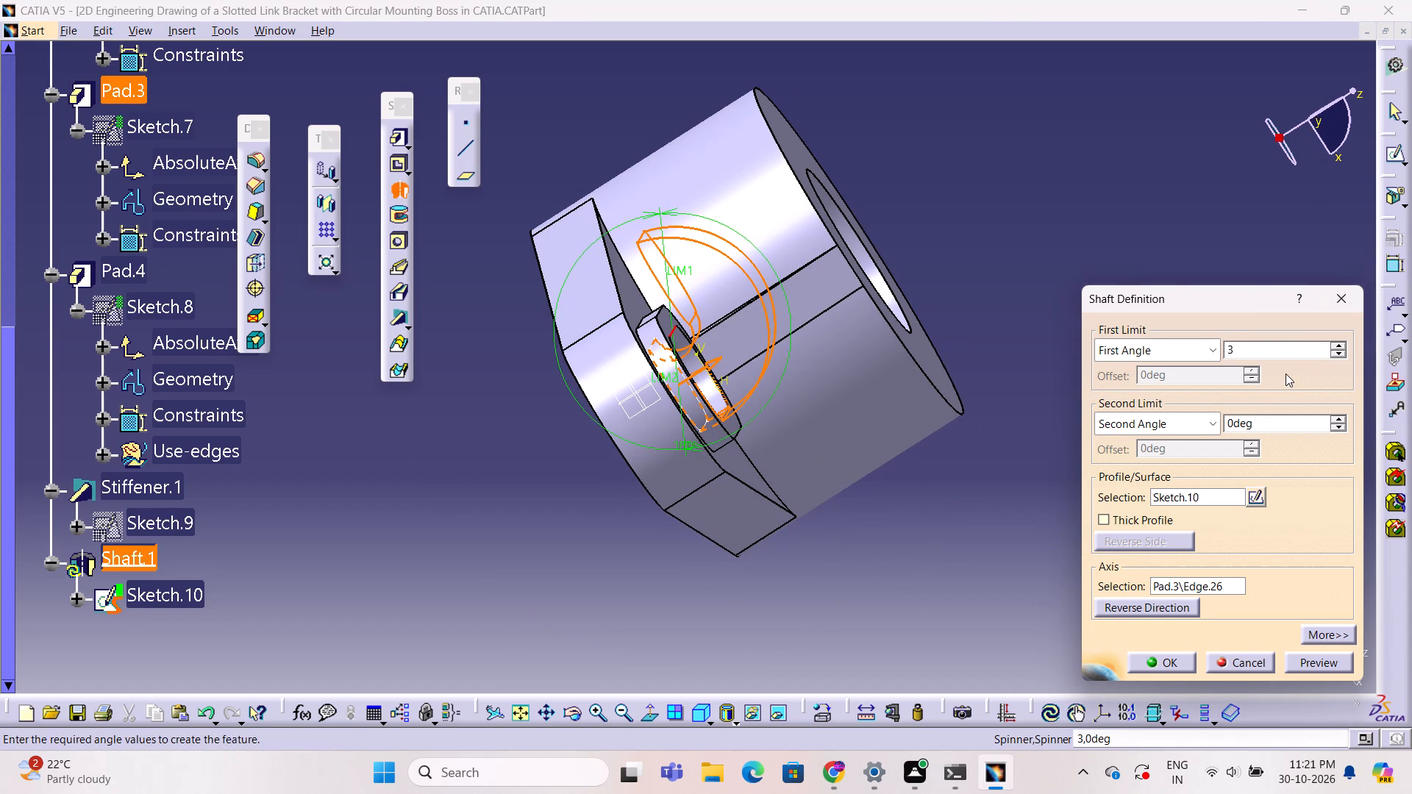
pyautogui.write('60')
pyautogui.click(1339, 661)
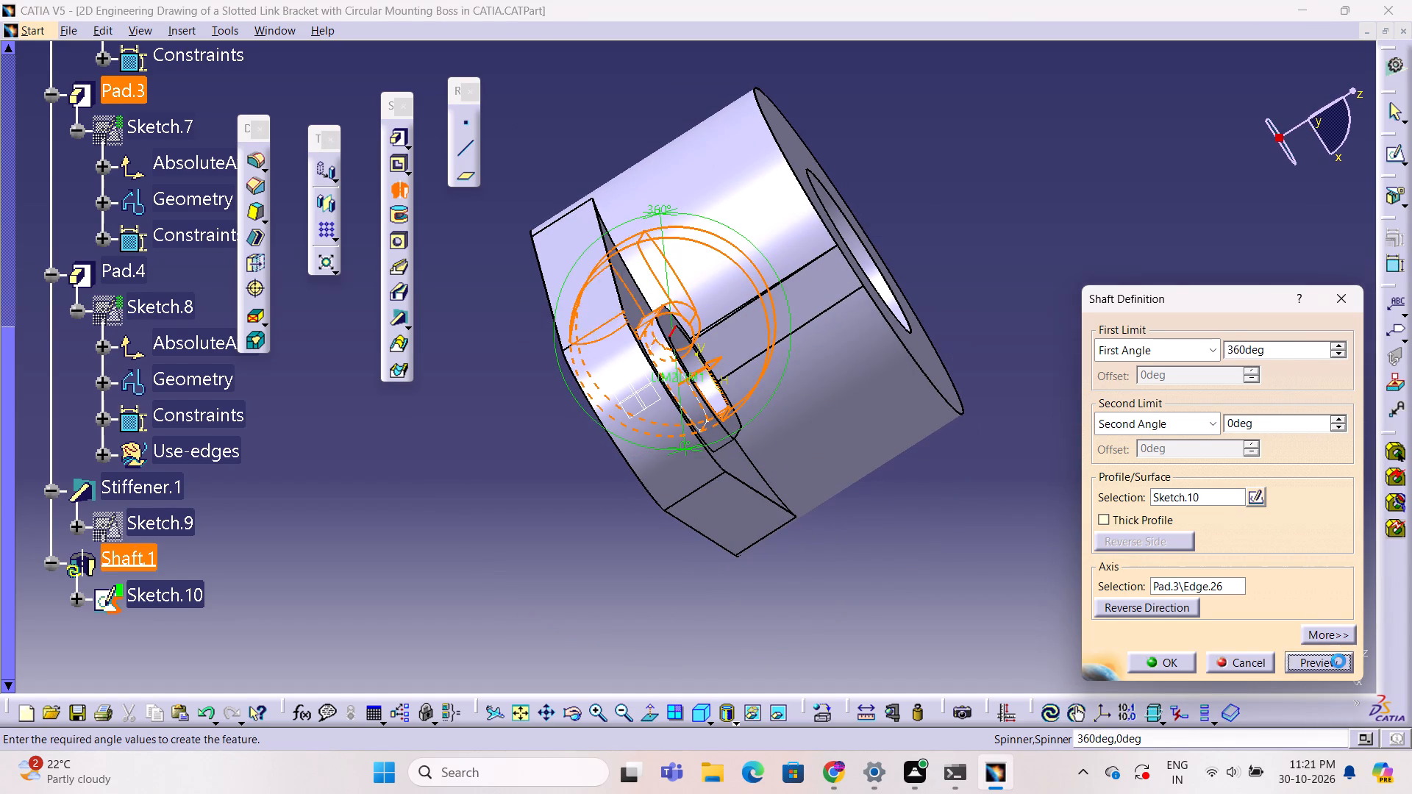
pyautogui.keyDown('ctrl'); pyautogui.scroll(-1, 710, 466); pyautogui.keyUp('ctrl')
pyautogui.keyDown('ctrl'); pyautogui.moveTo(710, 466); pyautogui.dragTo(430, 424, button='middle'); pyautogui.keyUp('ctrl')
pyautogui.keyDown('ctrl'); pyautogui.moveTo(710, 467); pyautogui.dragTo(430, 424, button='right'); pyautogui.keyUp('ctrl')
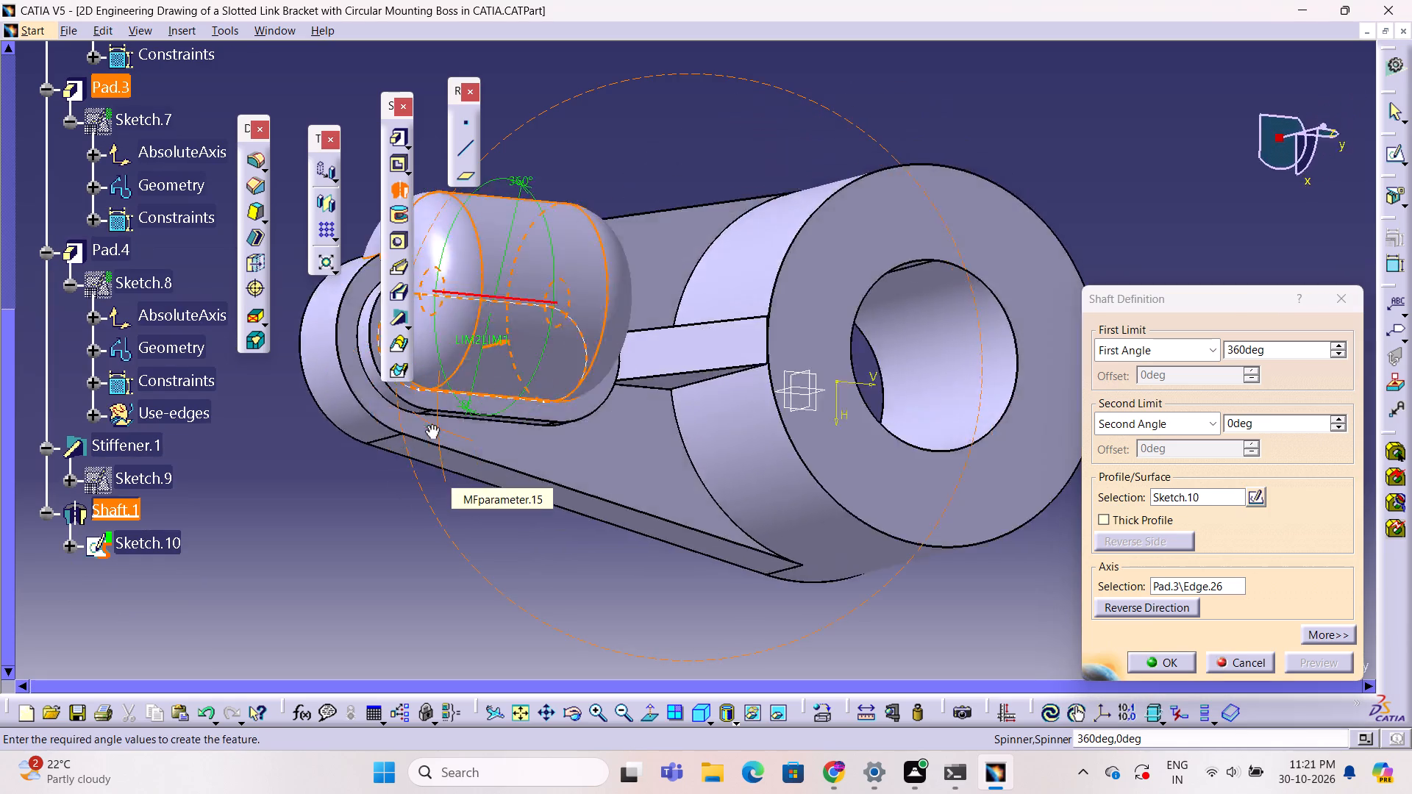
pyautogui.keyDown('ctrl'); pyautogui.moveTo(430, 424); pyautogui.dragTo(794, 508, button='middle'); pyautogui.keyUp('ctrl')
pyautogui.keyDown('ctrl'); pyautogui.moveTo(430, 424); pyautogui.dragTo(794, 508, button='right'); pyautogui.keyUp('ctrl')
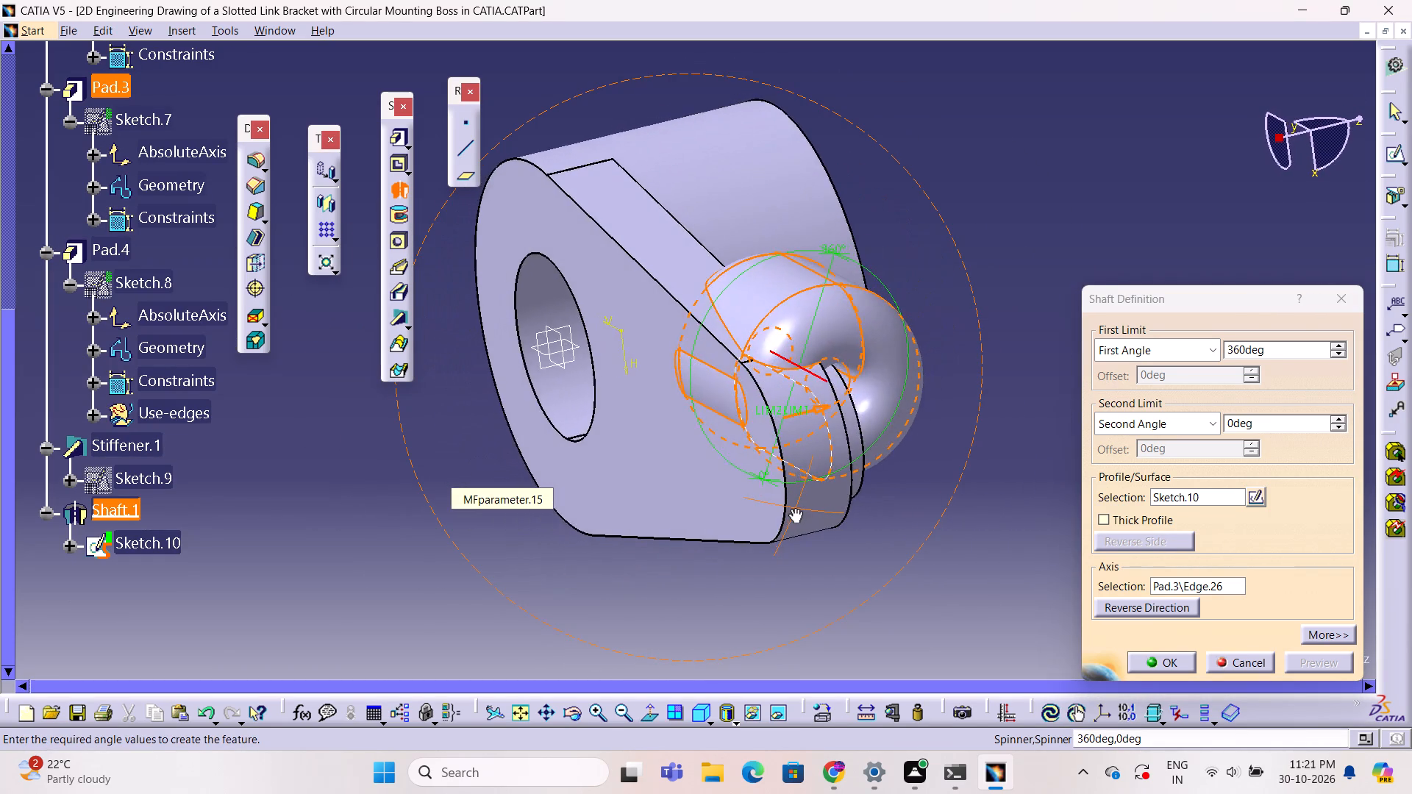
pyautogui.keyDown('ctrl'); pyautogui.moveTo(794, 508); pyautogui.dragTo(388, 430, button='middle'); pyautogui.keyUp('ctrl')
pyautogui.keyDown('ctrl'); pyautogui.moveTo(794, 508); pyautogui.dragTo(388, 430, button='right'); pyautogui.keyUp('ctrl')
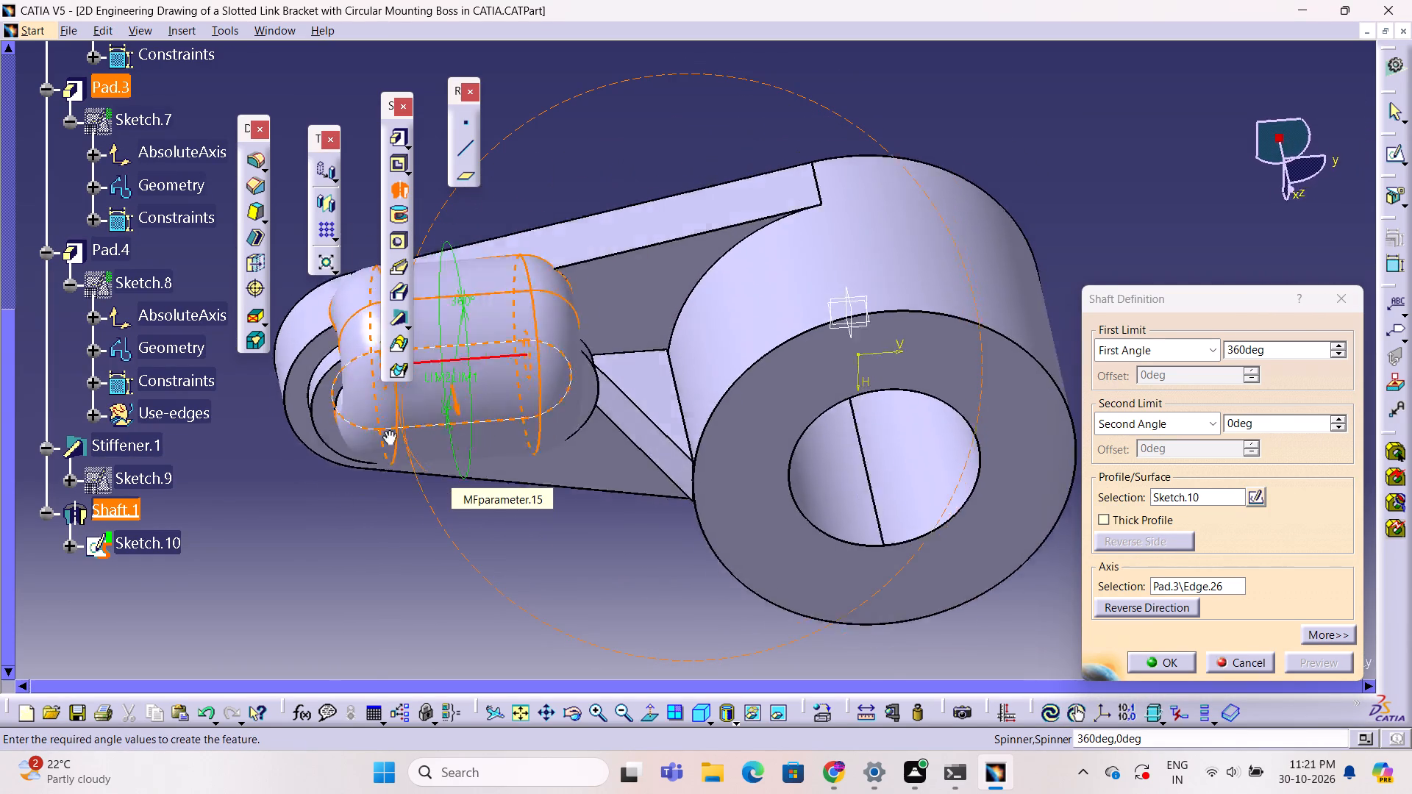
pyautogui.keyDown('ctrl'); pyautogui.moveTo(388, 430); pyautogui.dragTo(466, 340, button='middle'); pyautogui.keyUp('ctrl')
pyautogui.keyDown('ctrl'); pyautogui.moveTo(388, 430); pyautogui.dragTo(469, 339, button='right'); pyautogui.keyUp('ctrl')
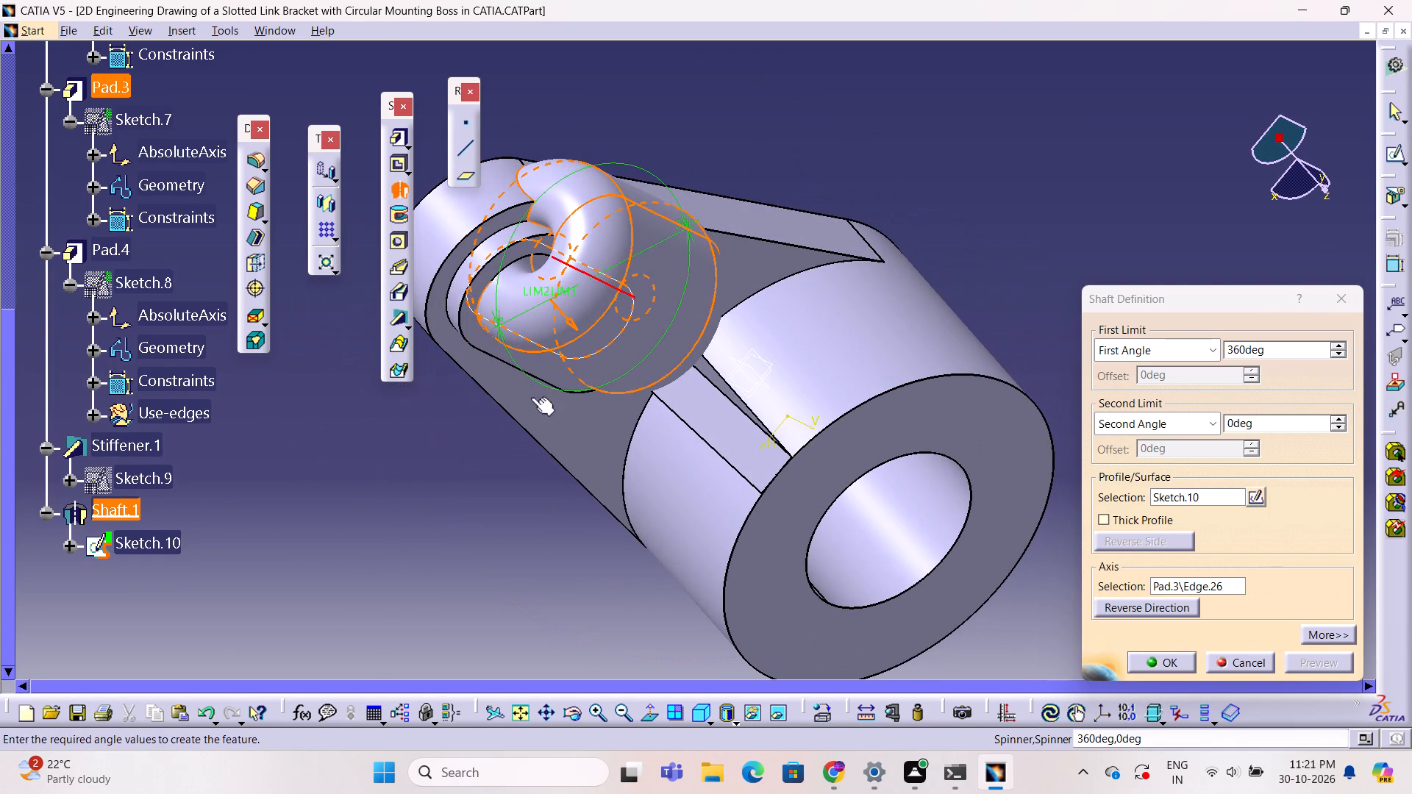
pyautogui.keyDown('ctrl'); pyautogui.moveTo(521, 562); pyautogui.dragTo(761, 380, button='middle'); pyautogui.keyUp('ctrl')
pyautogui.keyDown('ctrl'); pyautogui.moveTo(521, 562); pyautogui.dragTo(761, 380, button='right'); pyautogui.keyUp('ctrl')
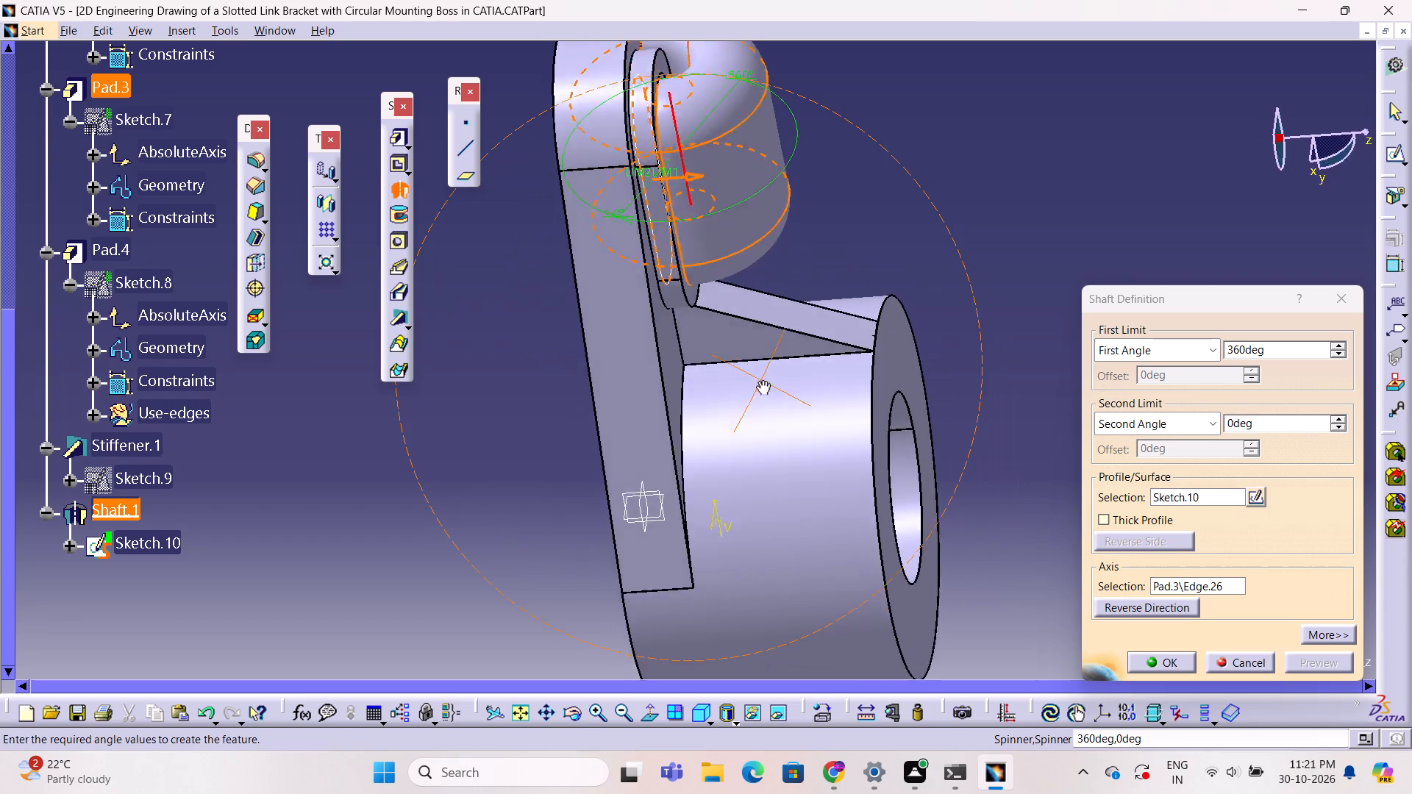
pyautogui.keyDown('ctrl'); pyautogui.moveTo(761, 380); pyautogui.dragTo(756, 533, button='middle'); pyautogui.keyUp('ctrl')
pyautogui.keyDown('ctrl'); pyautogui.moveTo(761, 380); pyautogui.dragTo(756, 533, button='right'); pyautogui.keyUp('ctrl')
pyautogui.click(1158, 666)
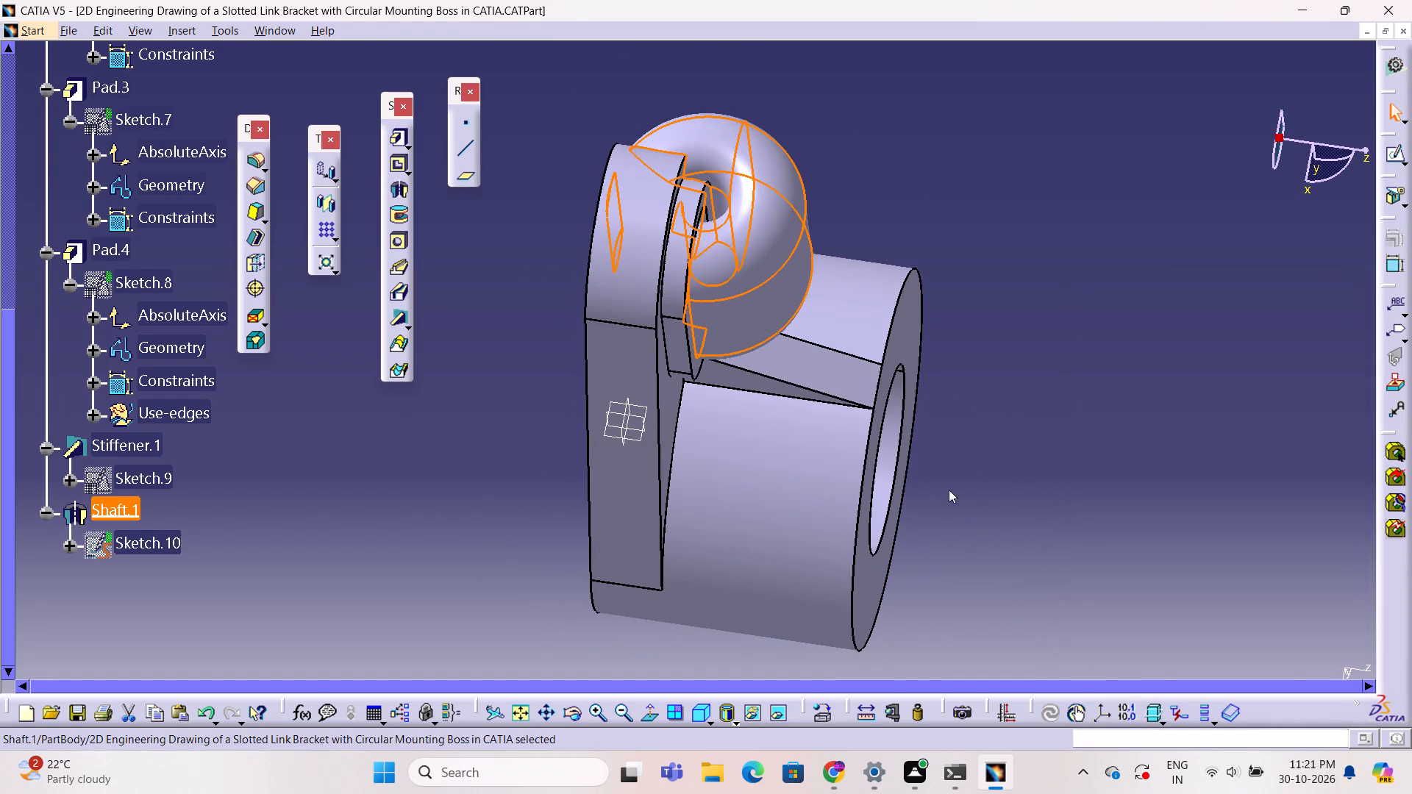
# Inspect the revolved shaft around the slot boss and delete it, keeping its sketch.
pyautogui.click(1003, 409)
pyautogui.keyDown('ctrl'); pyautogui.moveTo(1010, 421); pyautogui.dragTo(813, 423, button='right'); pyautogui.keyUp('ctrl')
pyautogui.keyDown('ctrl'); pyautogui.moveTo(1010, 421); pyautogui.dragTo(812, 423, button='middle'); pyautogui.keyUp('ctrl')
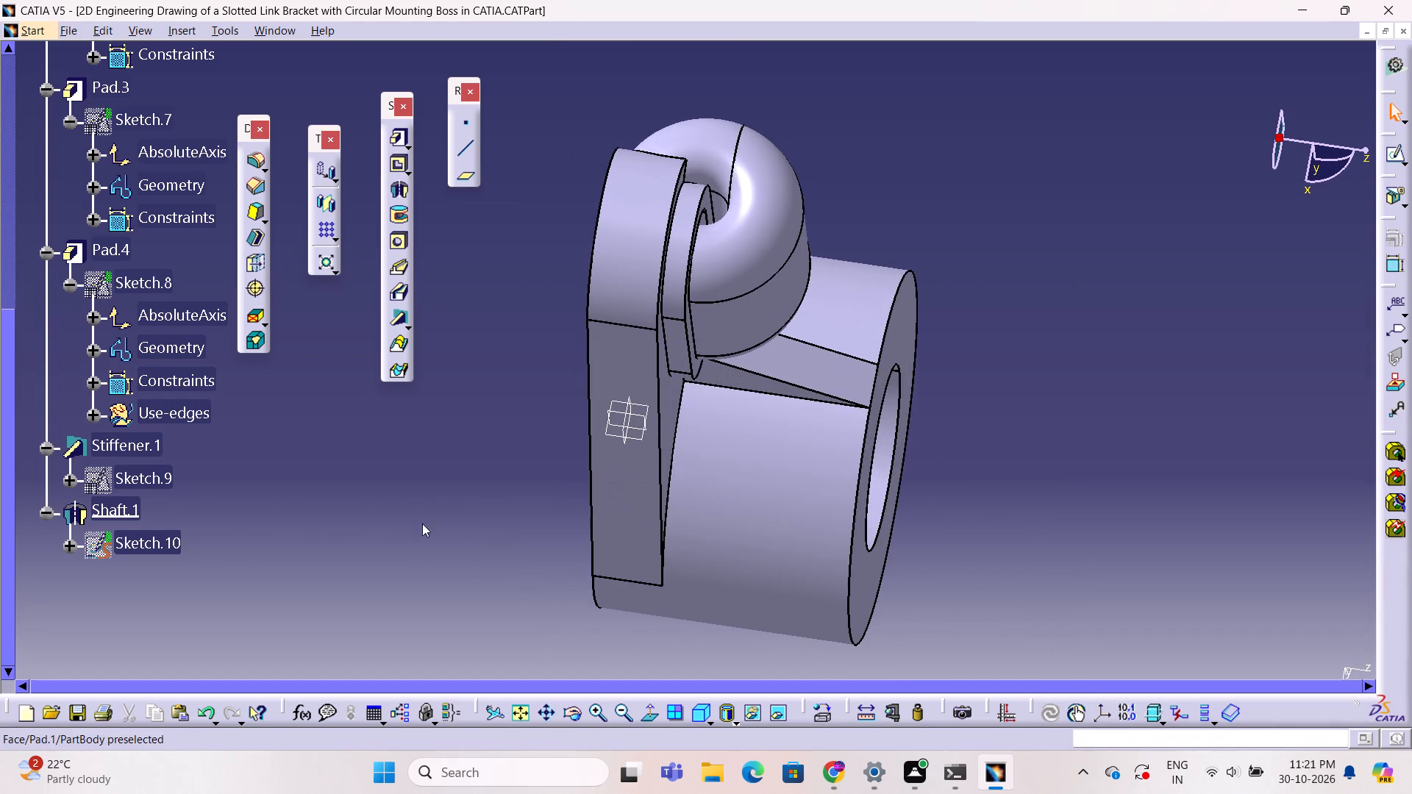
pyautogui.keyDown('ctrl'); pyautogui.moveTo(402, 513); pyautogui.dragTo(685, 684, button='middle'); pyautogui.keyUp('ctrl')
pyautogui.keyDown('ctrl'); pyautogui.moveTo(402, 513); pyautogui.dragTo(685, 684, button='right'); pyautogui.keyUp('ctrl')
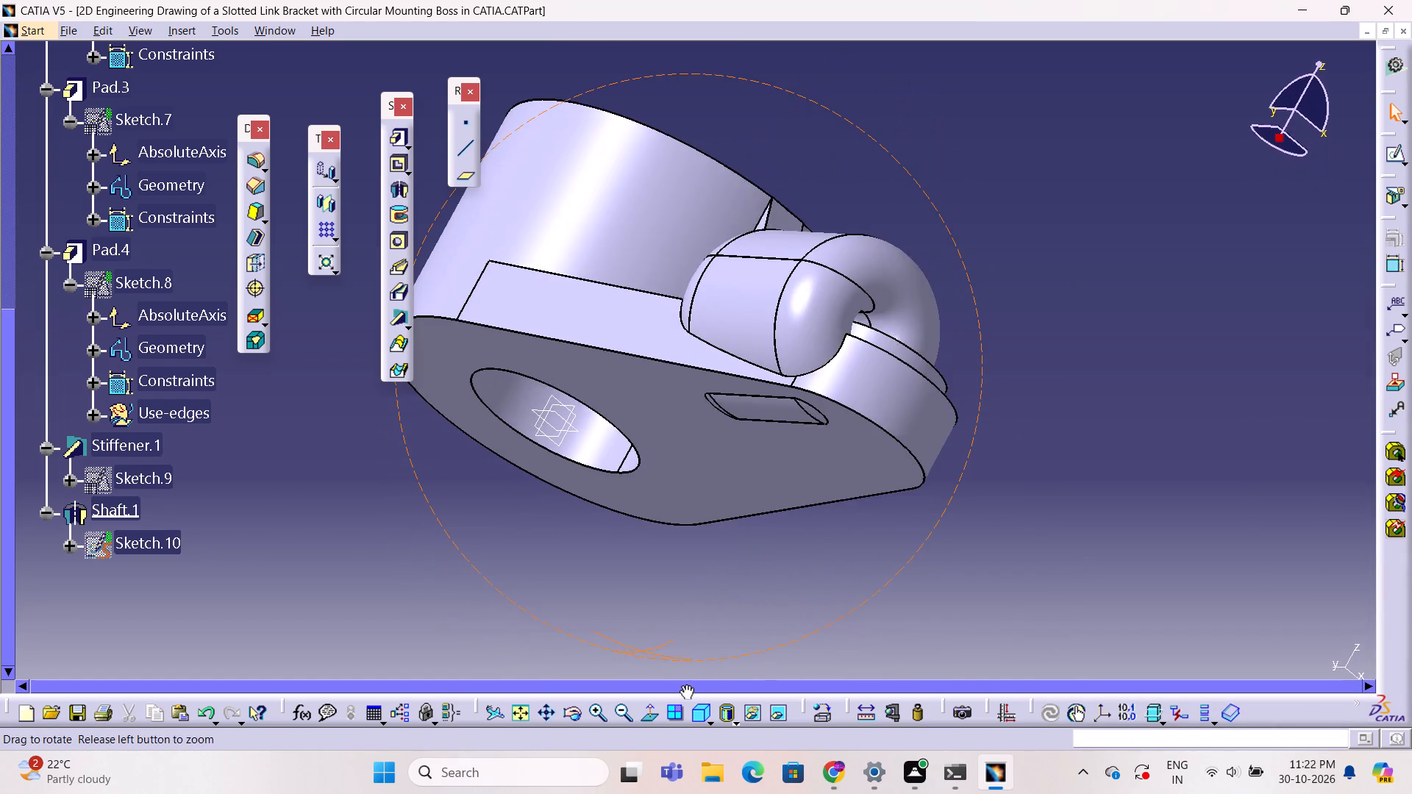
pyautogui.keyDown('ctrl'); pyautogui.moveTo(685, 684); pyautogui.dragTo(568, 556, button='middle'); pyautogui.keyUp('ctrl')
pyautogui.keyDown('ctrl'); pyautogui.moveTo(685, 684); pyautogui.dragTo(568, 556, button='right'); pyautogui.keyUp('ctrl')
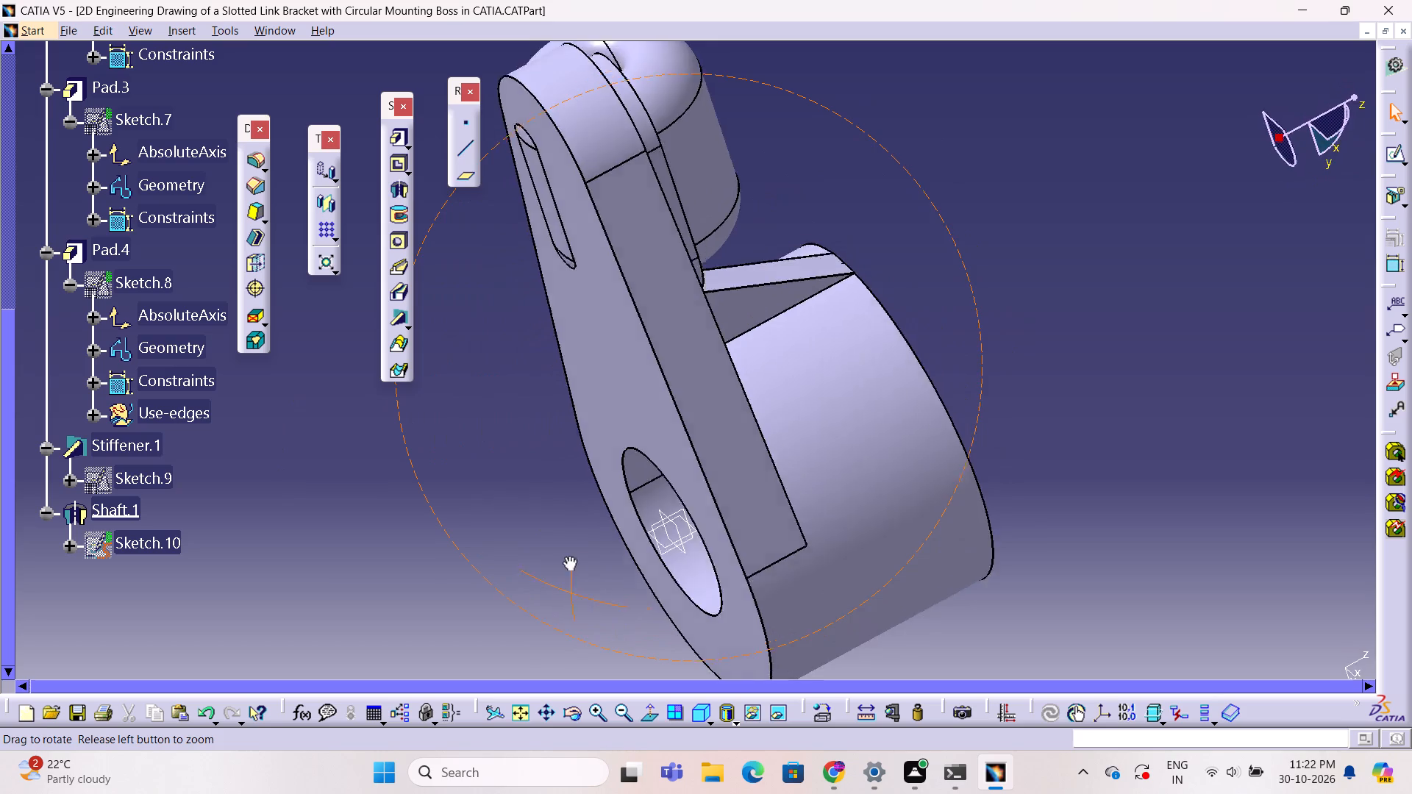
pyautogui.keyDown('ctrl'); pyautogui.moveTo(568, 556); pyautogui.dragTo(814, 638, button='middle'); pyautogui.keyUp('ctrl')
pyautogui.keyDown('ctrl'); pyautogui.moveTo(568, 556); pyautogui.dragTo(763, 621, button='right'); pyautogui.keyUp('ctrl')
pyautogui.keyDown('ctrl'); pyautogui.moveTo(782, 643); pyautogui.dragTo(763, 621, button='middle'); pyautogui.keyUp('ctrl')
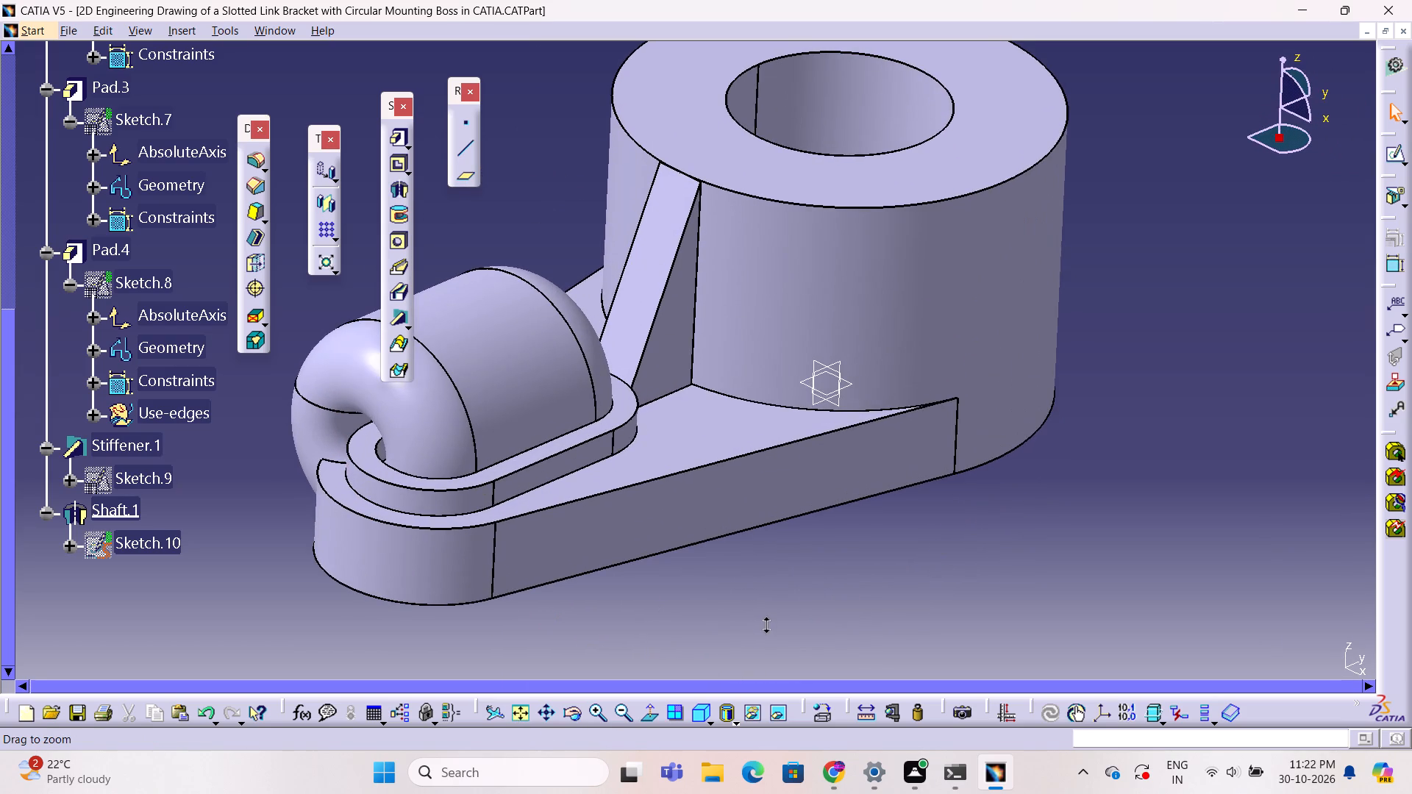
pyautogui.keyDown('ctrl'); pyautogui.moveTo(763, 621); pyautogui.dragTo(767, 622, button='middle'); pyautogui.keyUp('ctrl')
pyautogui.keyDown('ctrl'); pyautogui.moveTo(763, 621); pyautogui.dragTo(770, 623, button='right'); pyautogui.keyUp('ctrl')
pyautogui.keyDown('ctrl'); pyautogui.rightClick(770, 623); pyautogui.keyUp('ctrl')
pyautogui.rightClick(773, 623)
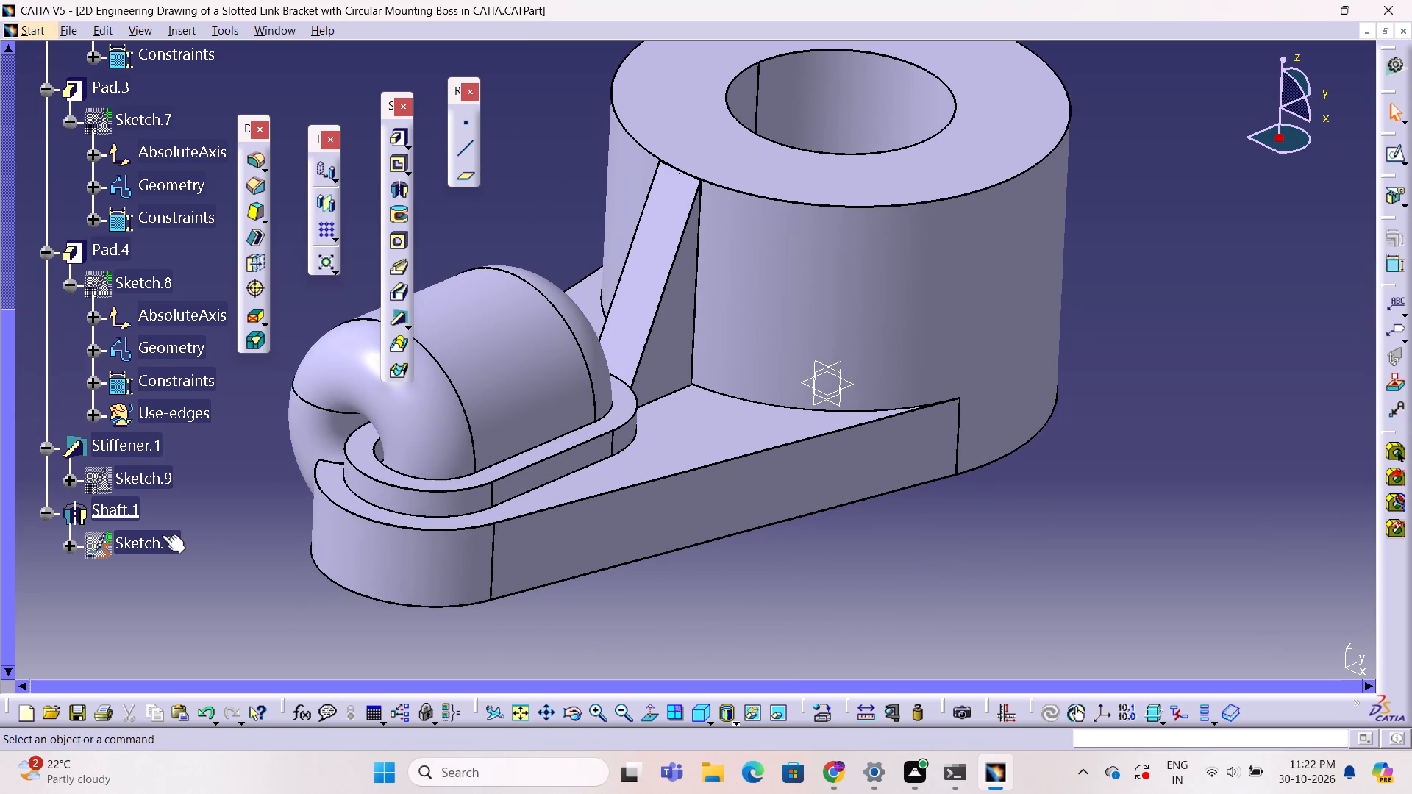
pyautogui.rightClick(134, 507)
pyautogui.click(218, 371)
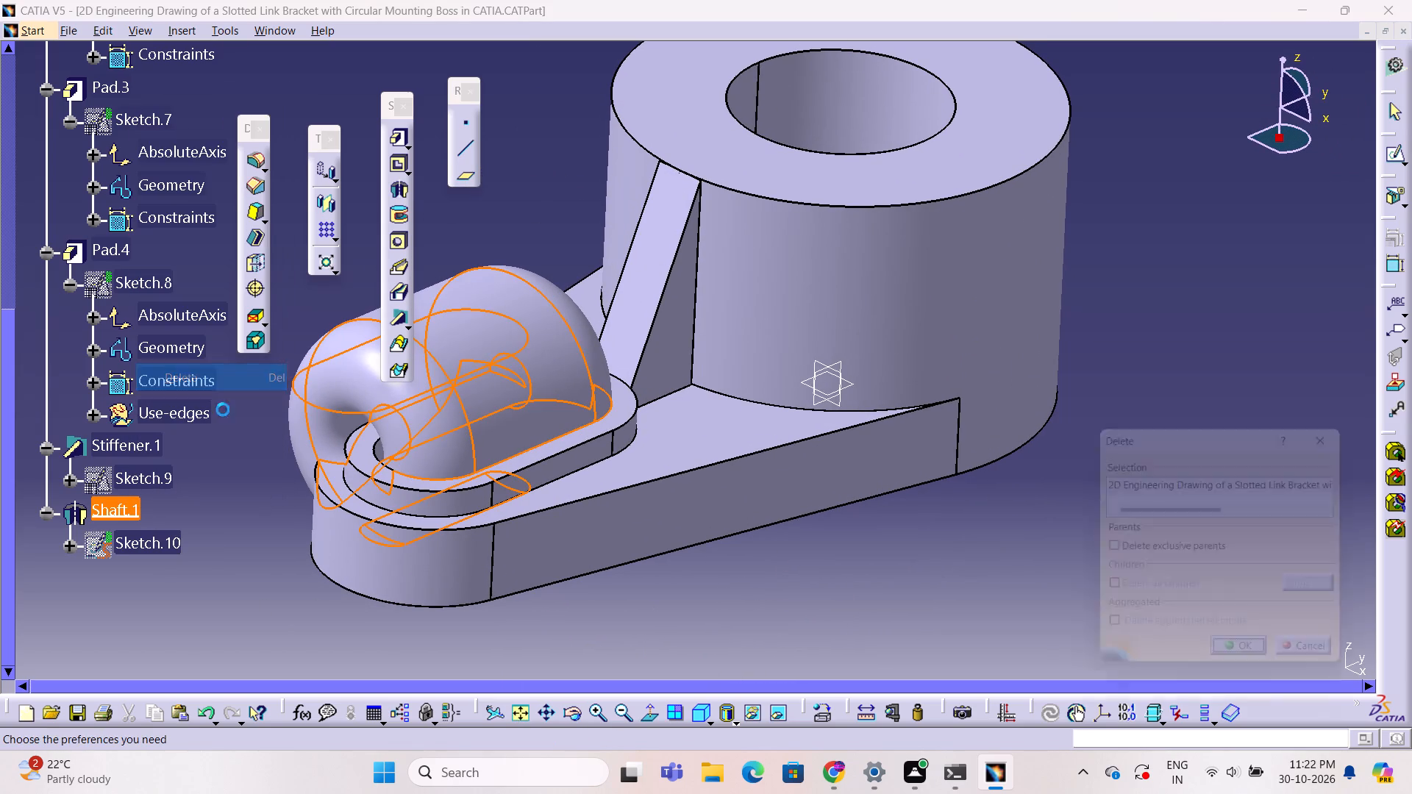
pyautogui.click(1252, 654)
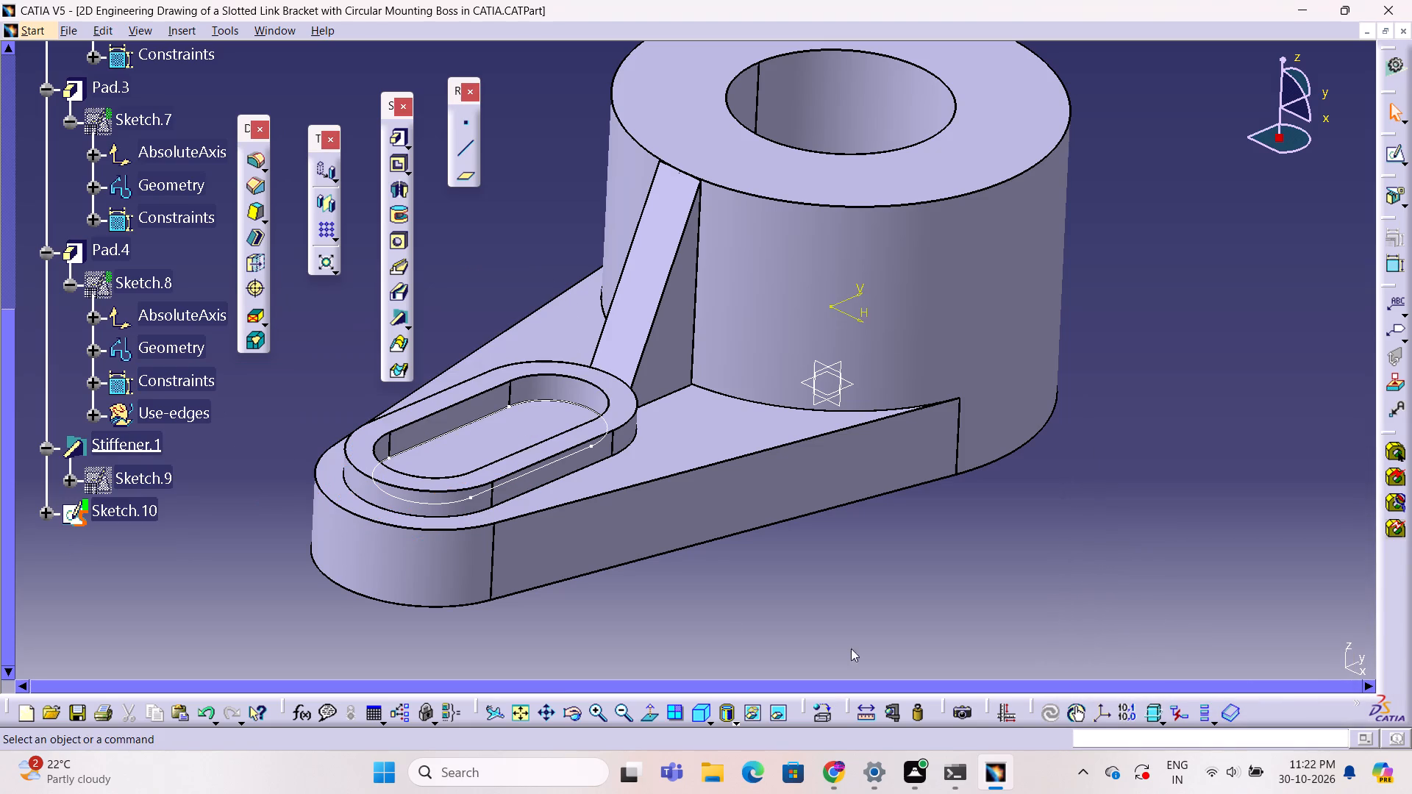
# Cut the projected slot sketch through the link arm with an Up to last Pocket at 0 mm offset, and inspect the opening.
pyautogui.click(149, 518)
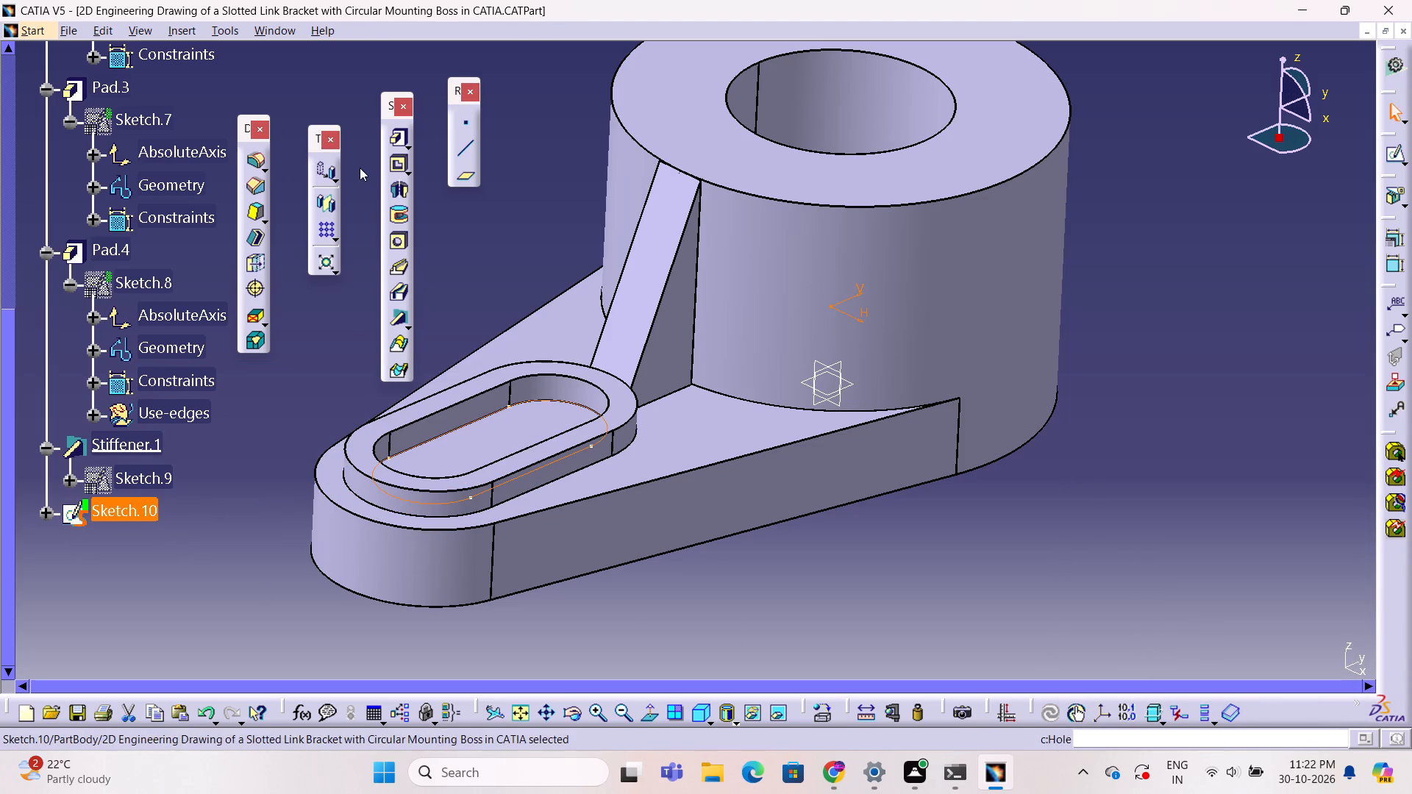
pyautogui.click(399, 159)
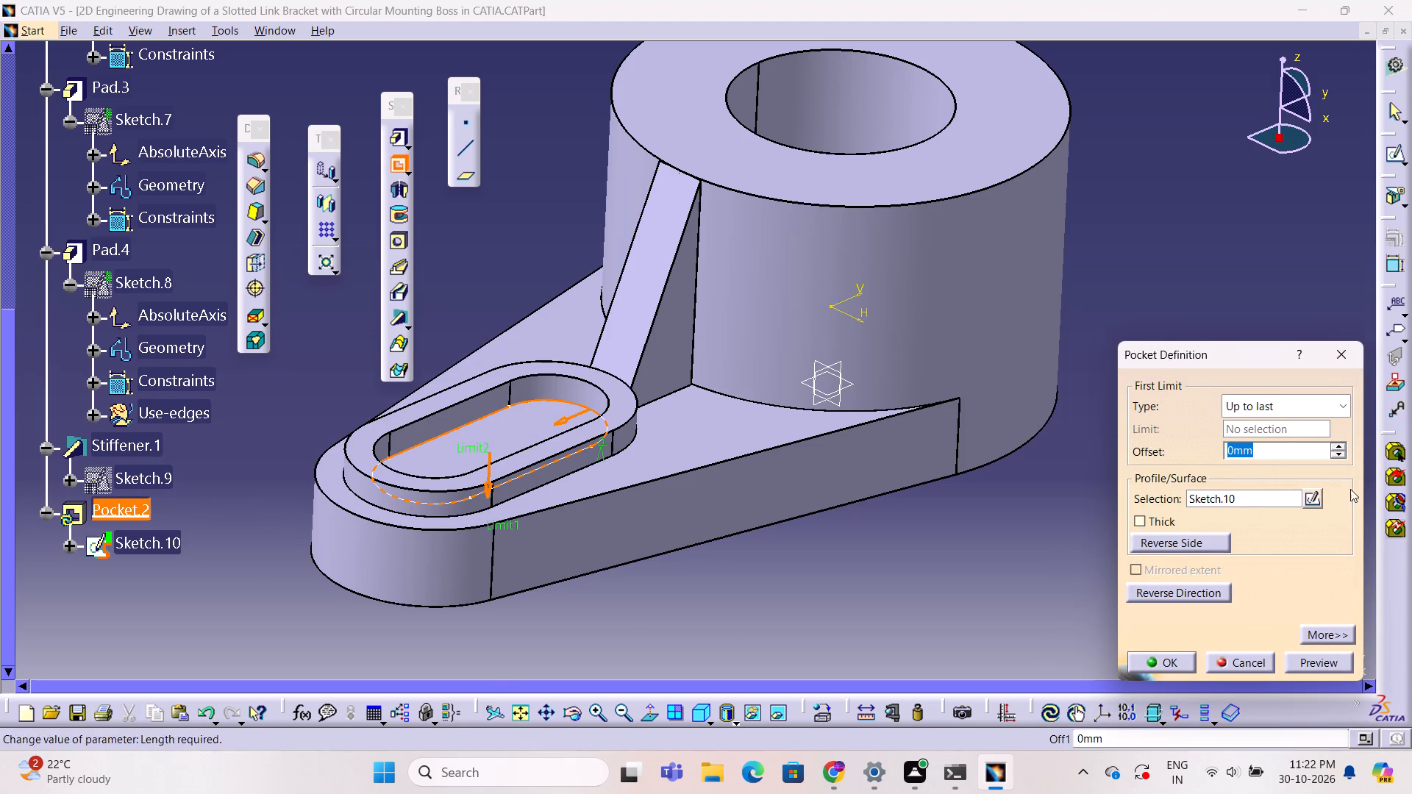
pyautogui.click(1344, 670)
pyautogui.click(1169, 668)
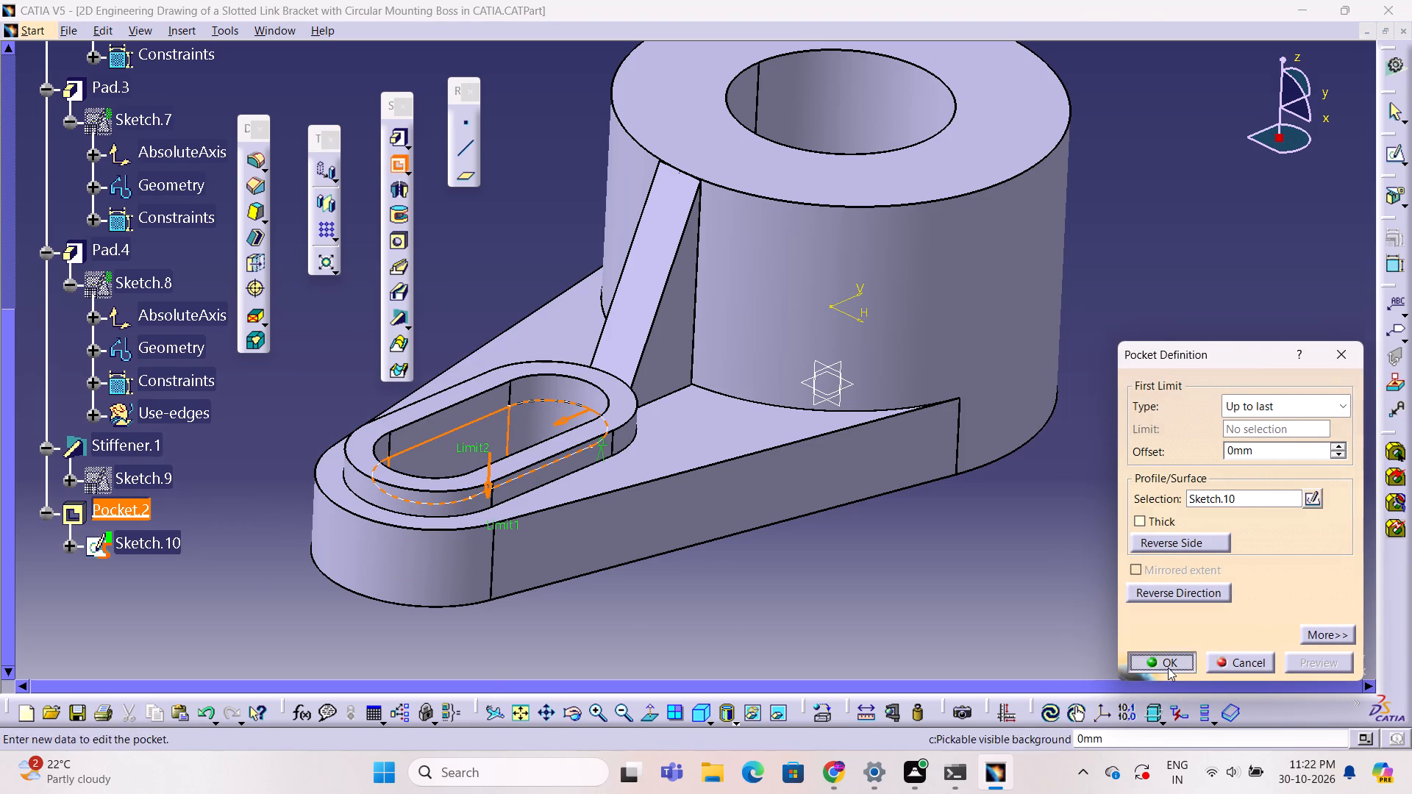
pyautogui.click(826, 622)
pyautogui.keyDown('ctrl'); pyautogui.moveTo(846, 609); pyautogui.dragTo(638, 695, button='middle'); pyautogui.keyUp('ctrl')
pyautogui.keyDown('ctrl'); pyautogui.moveTo(846, 609); pyautogui.dragTo(638, 695, button='right'); pyautogui.keyUp('ctrl')
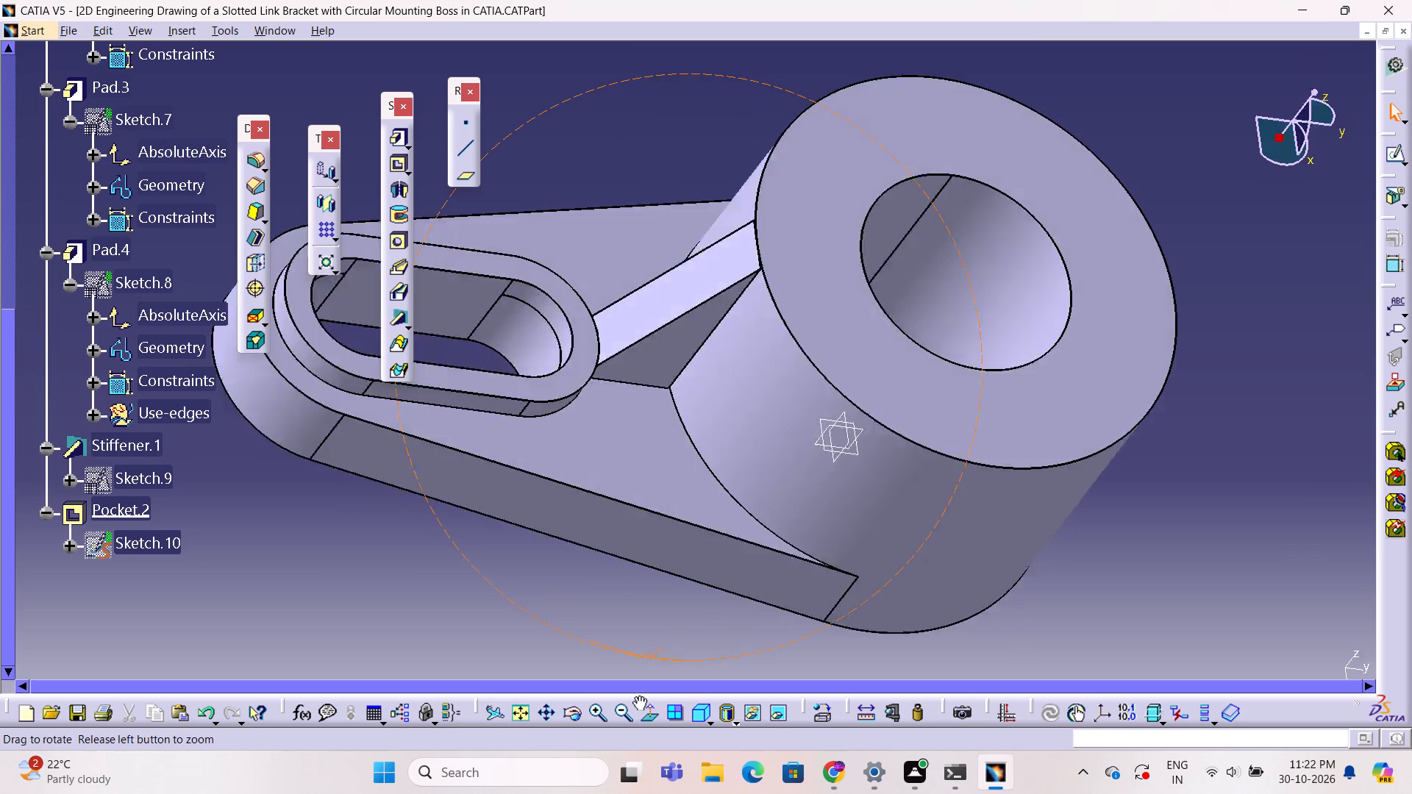
pyautogui.keyDown('ctrl'); pyautogui.moveTo(638, 695); pyautogui.dragTo(639, 793, button='middle'); pyautogui.keyUp('ctrl')
pyautogui.keyDown('ctrl'); pyautogui.moveTo(638, 695); pyautogui.dragTo(639, 793, button='right'); pyautogui.keyUp('ctrl')
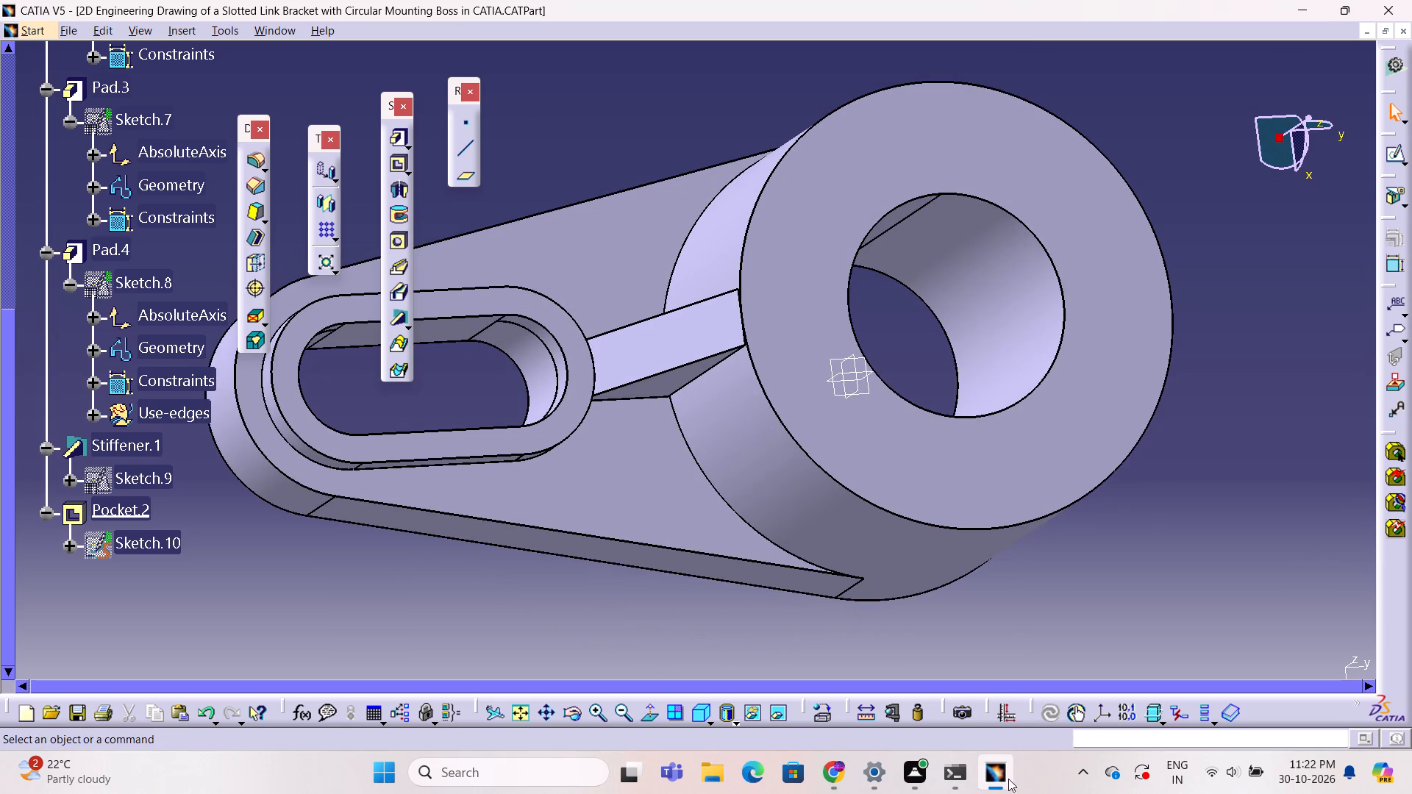
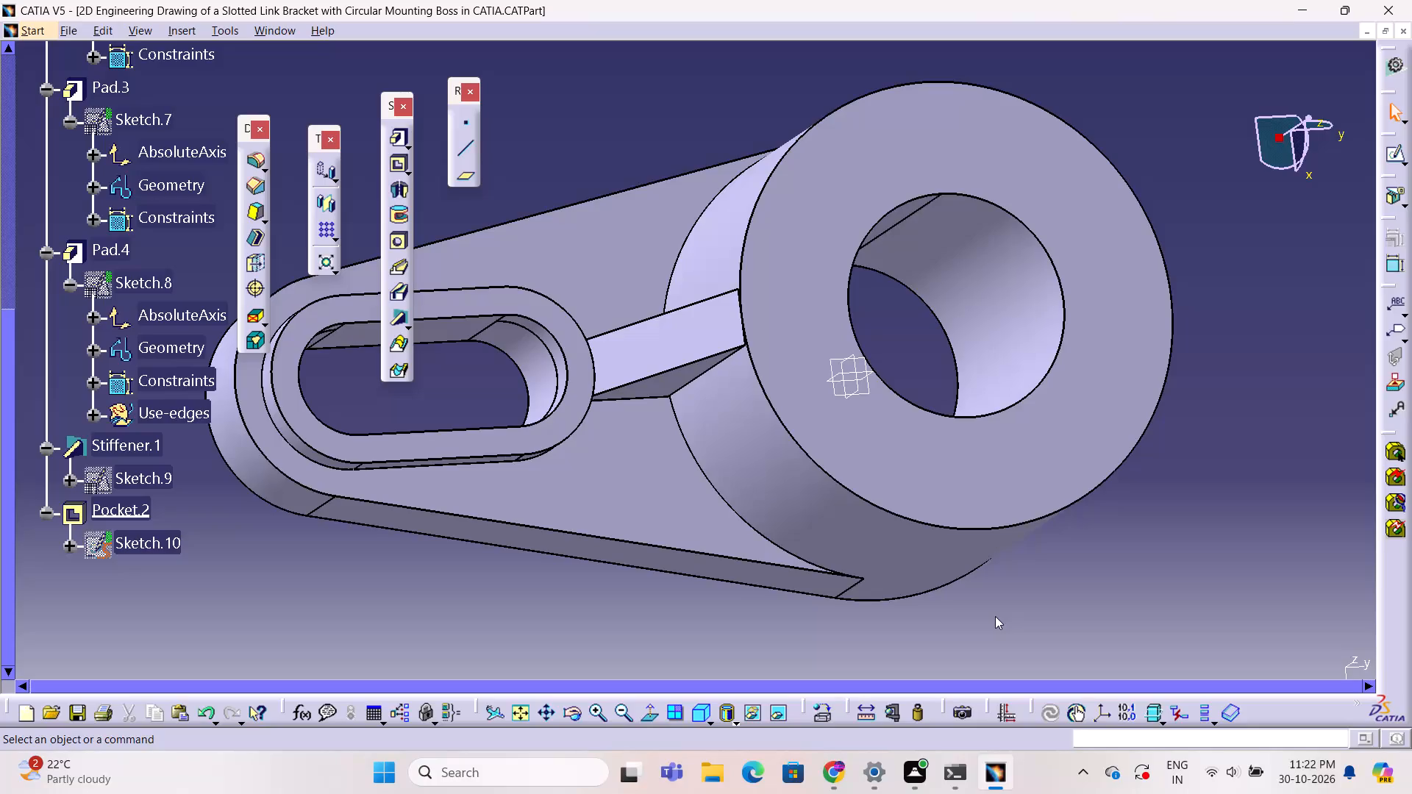
# Save the bracket as a CATPart in the 2D CATIA folder, keeping the proposed file name.
pyautogui.hotkey('ctrl', 's')
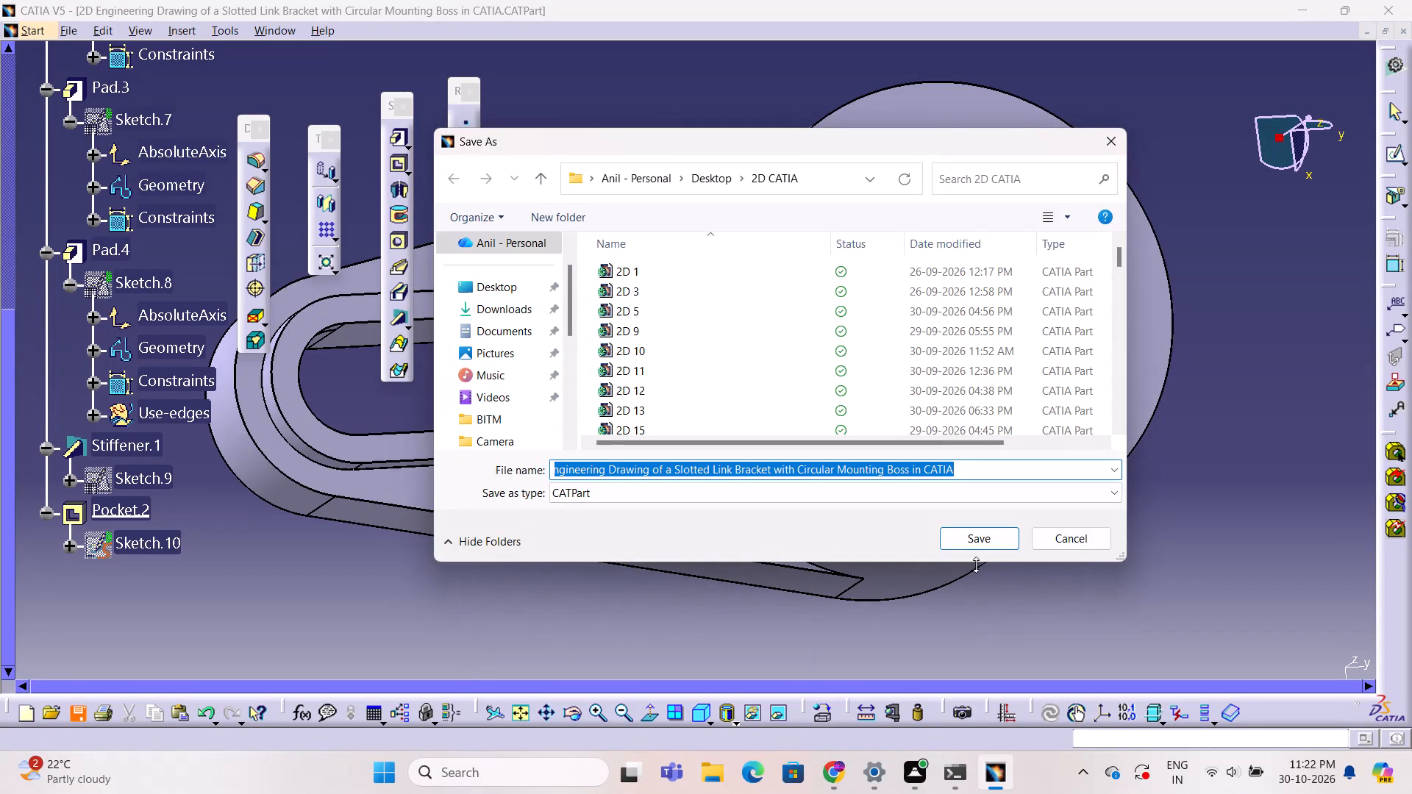
pyautogui.click(990, 542)
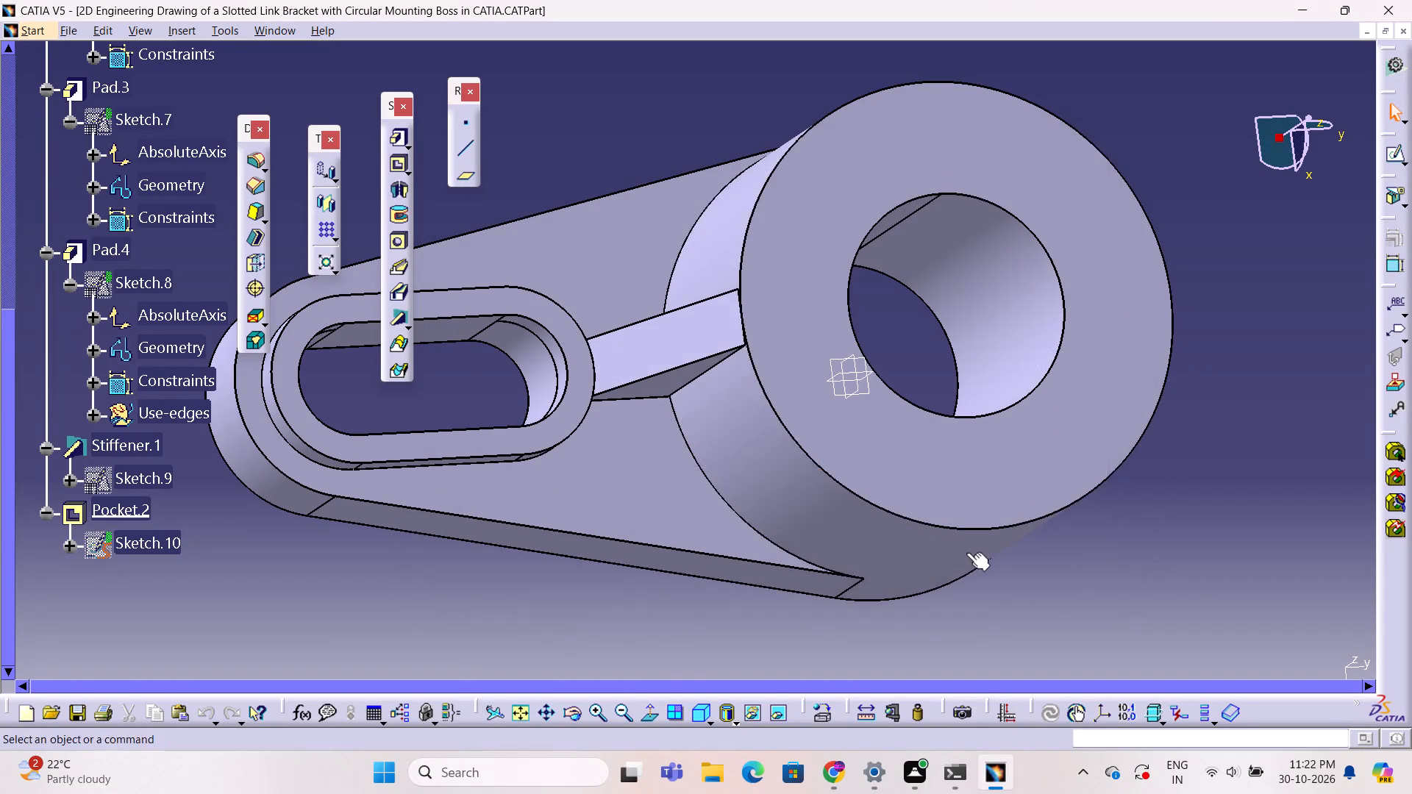
# Save a copy of the bracket in igs format in the 2D CATIA folder under the same file name.
pyautogui.click(70, 33)
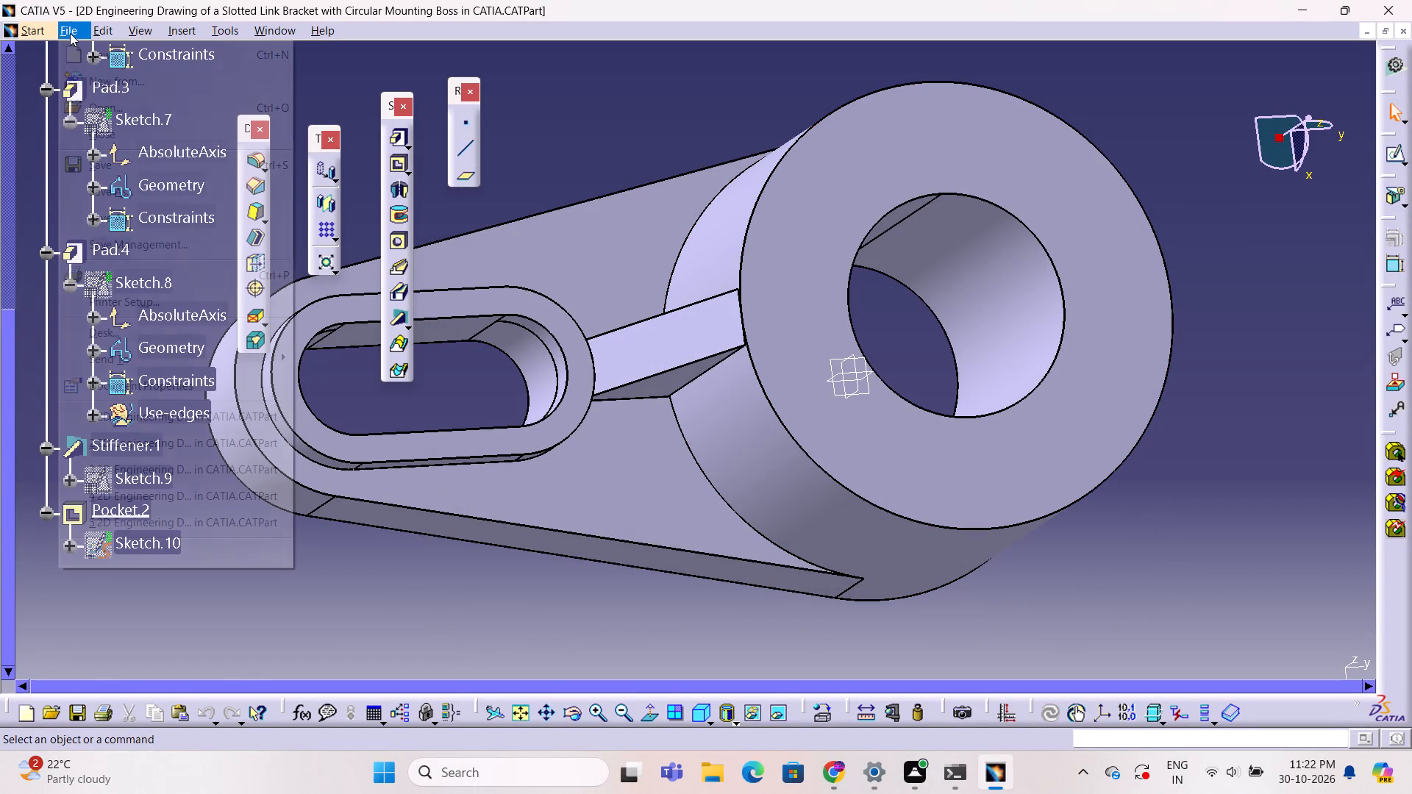
pyautogui.click(127, 202)
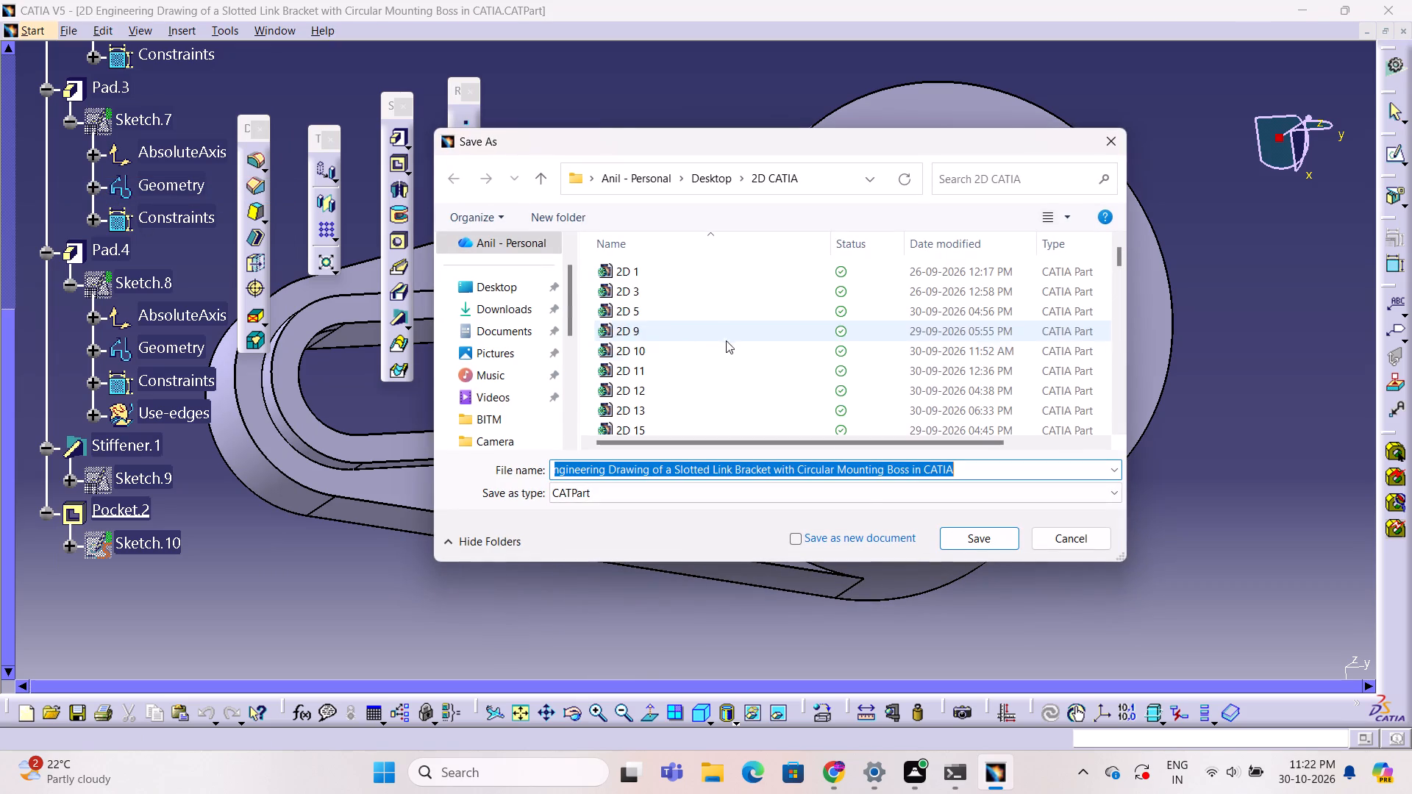
pyautogui.click(874, 496)
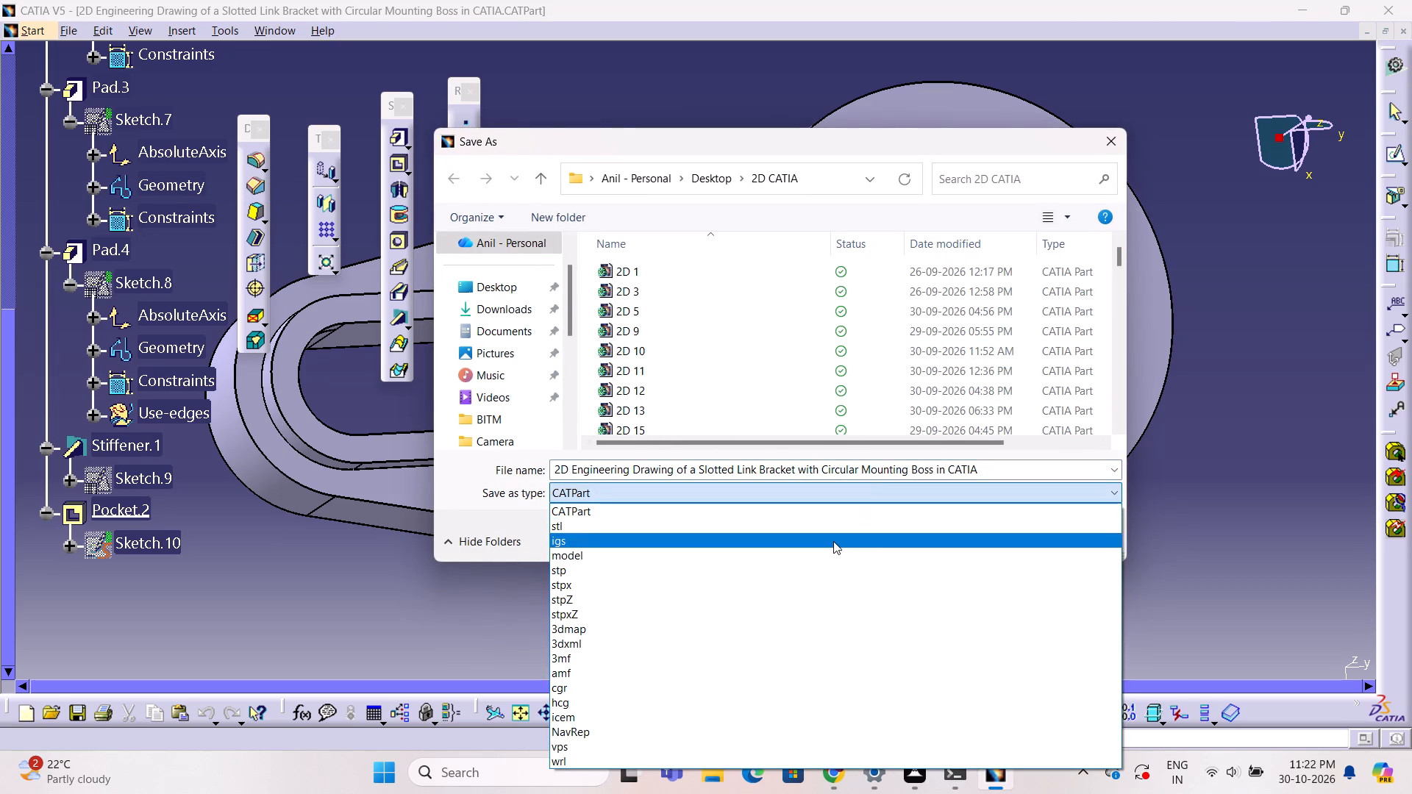
pyautogui.click(833, 541)
pyautogui.click(974, 538)
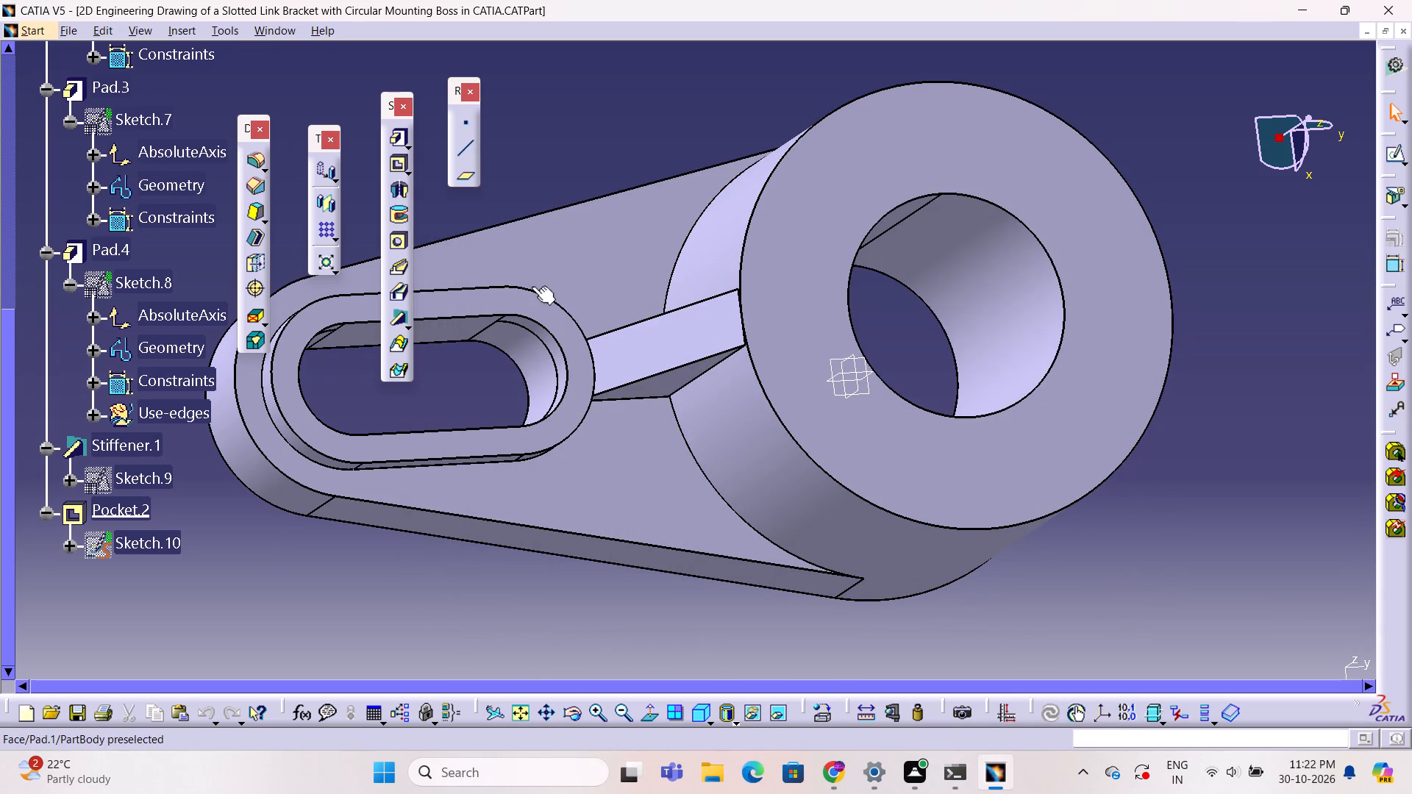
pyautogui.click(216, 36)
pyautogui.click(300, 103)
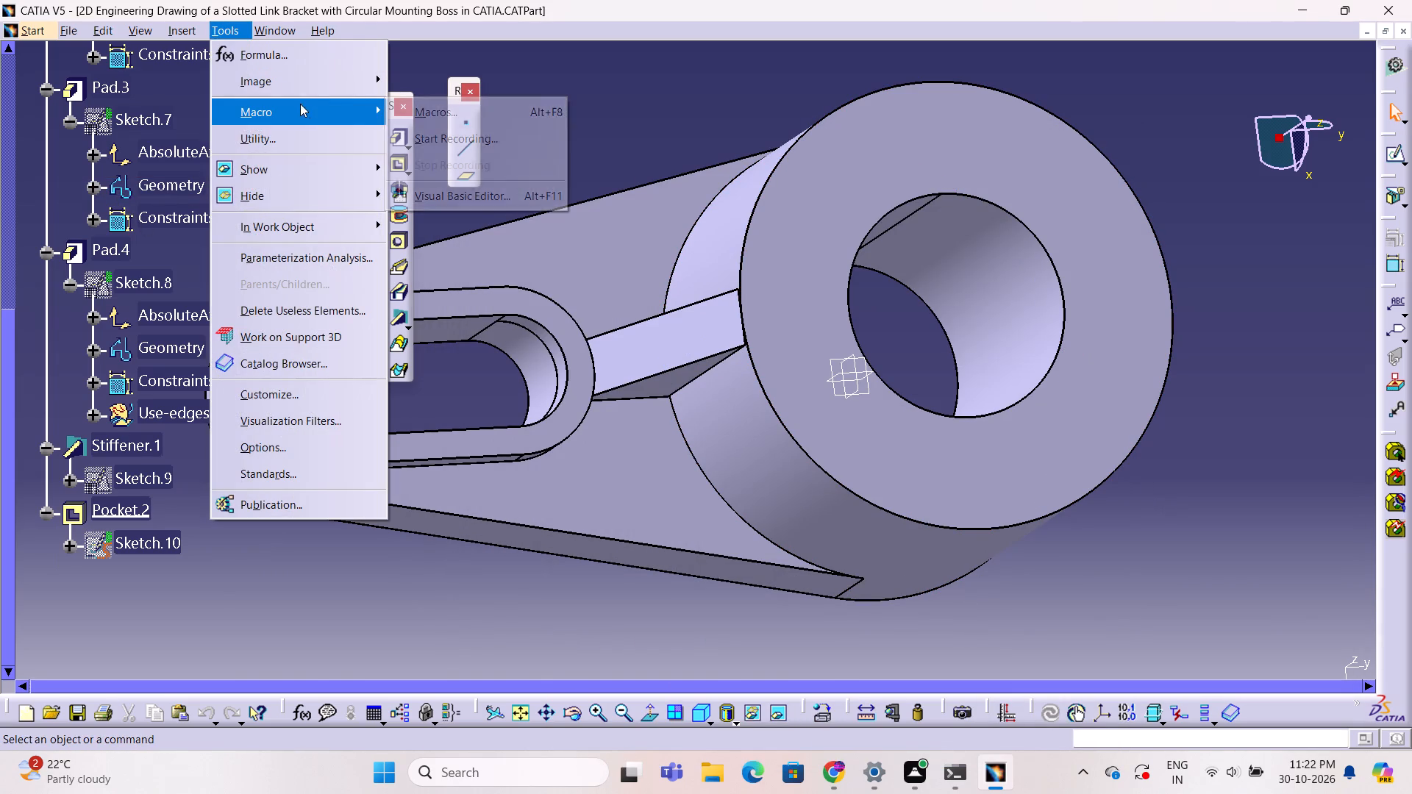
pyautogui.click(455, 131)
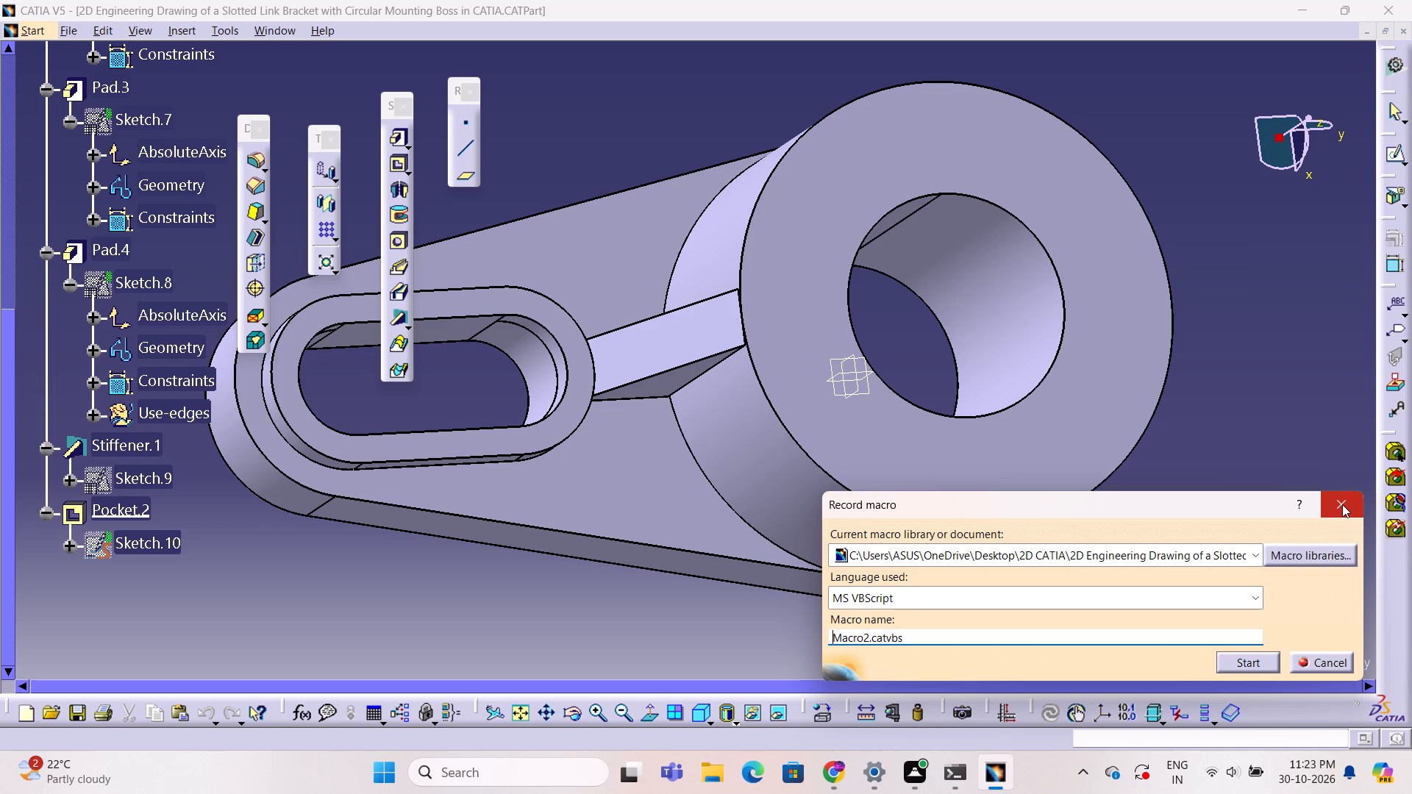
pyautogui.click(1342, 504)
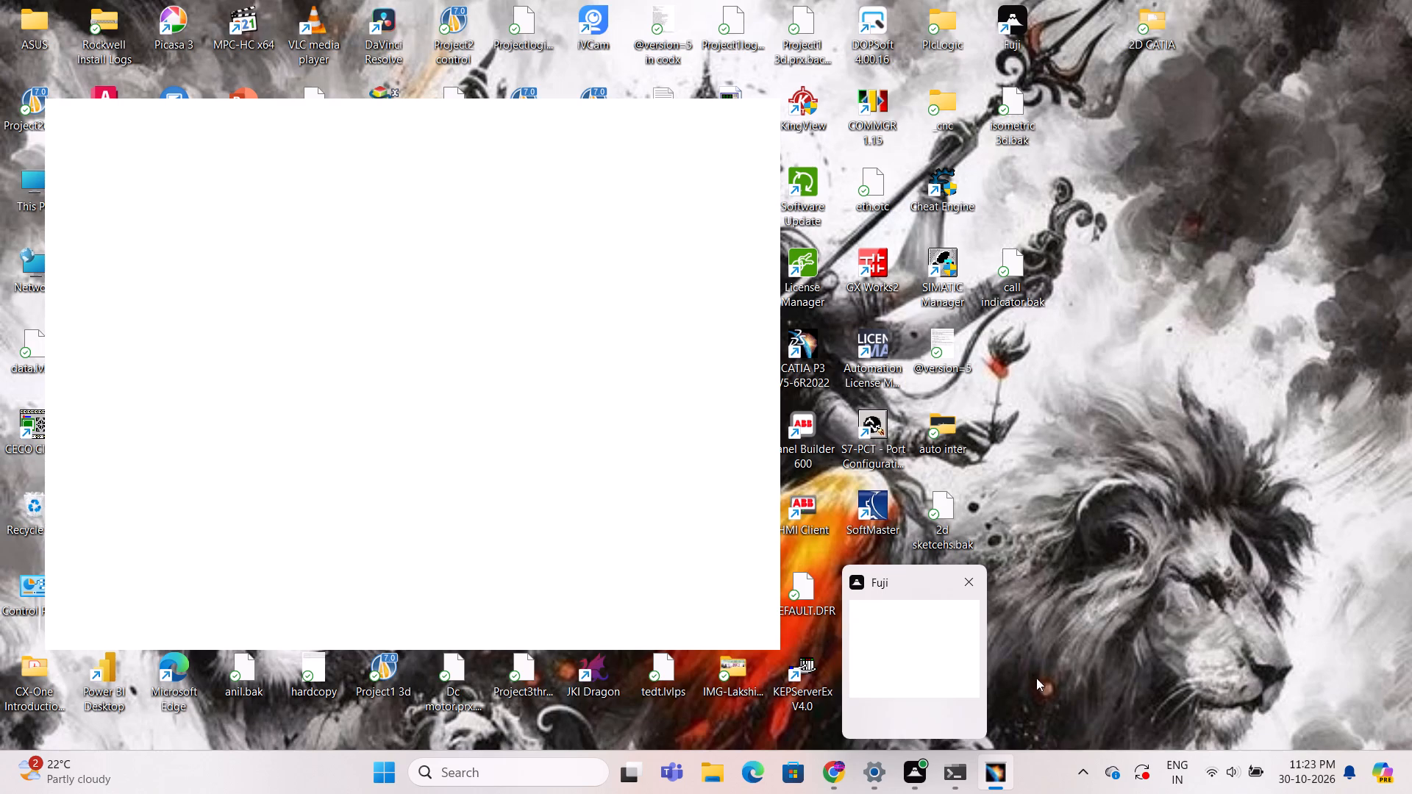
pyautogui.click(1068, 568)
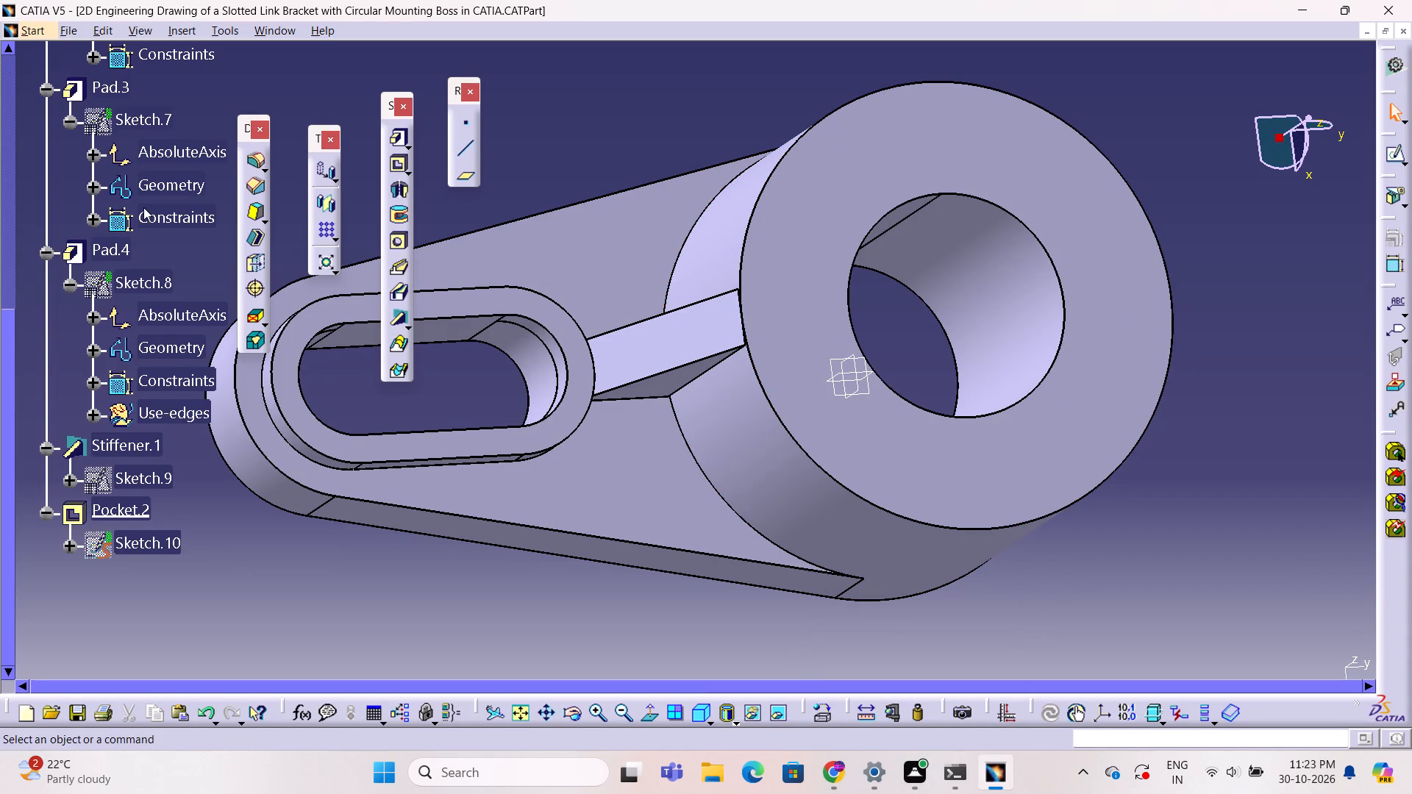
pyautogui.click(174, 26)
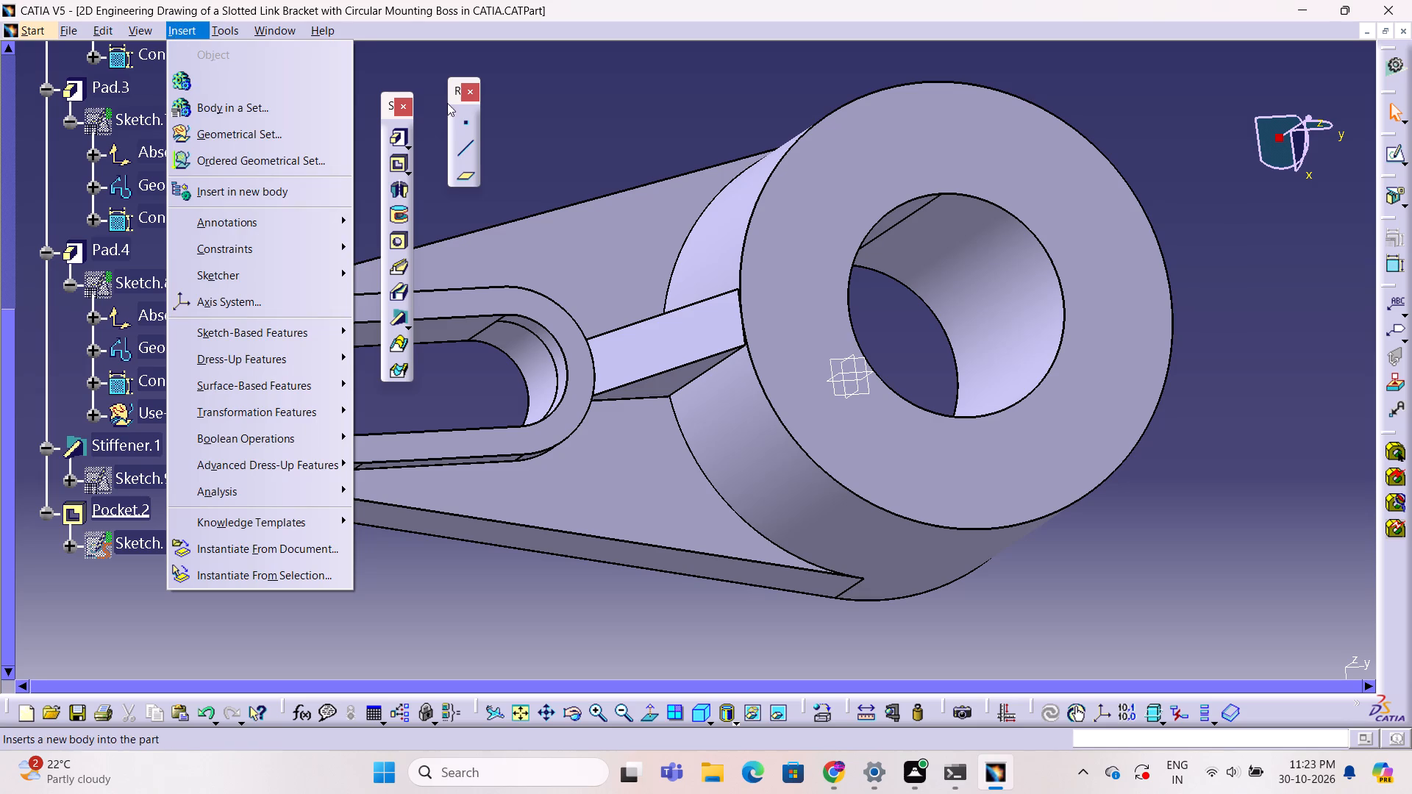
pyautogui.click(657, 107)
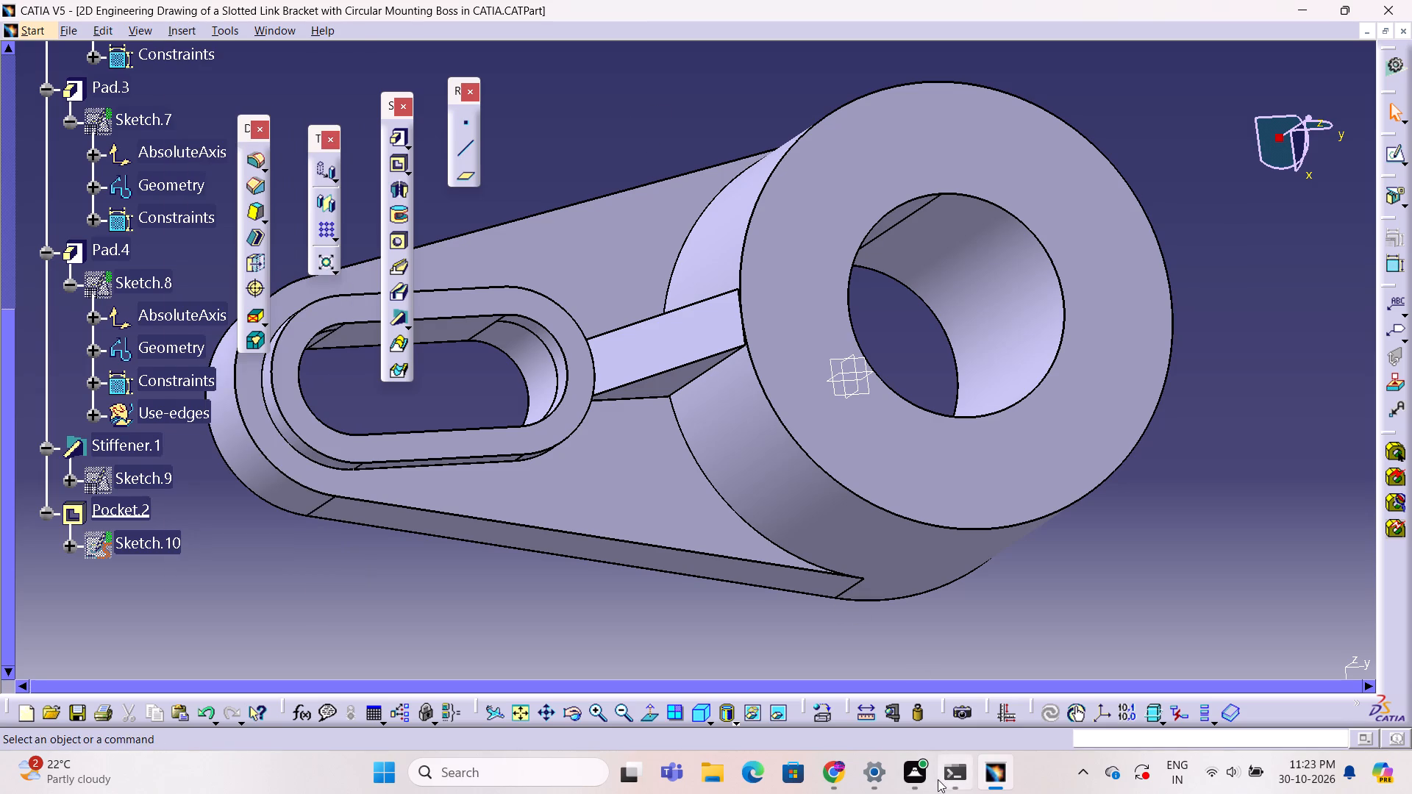